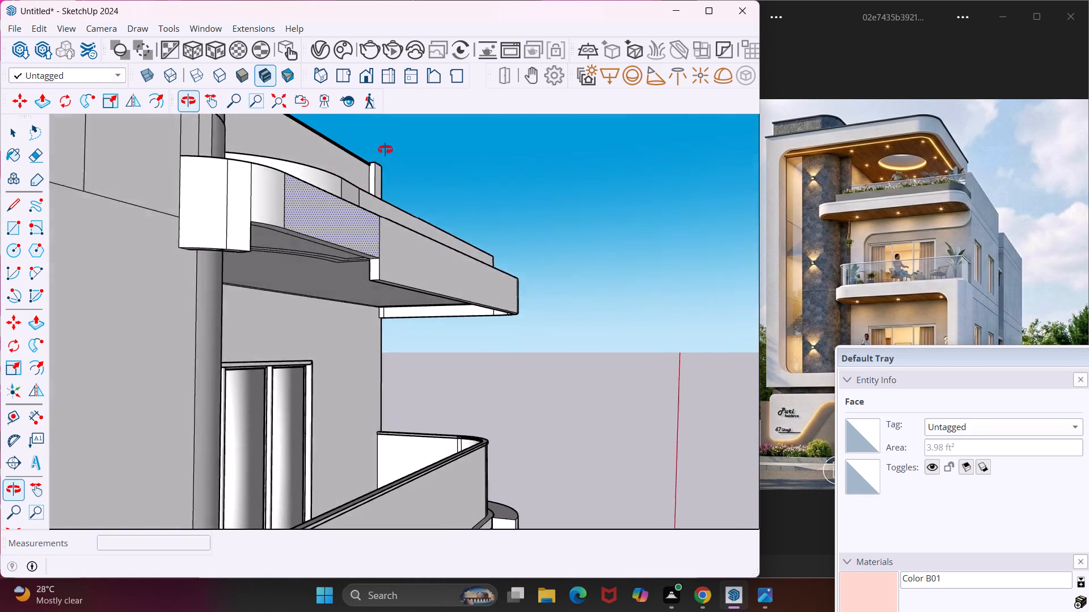
Push/Pull the narrow strip under the upper balcony's fascia down 6", level with the adjoining bottom edge.
middle_click_drag(385, 150, 391, 142)
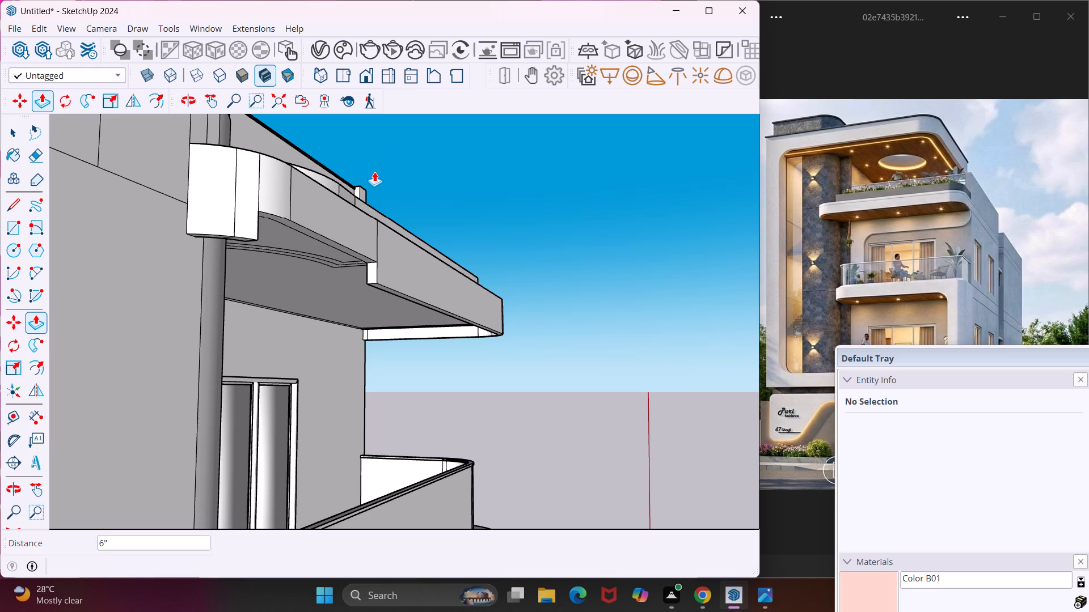
scroll(282, 214, "up", 10)
left_click(277, 226)
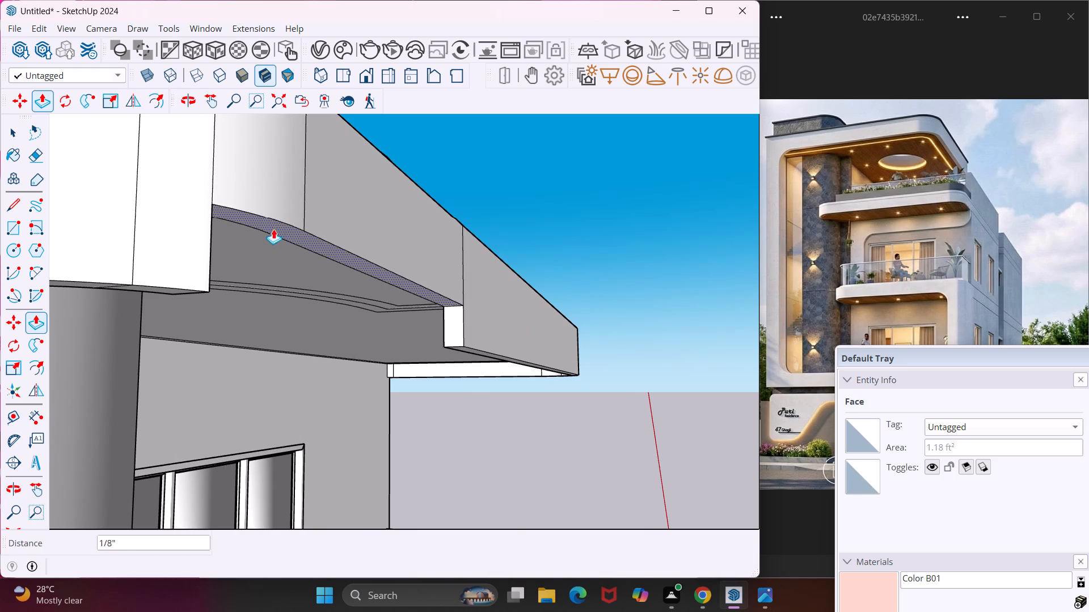
left_click(201, 286)
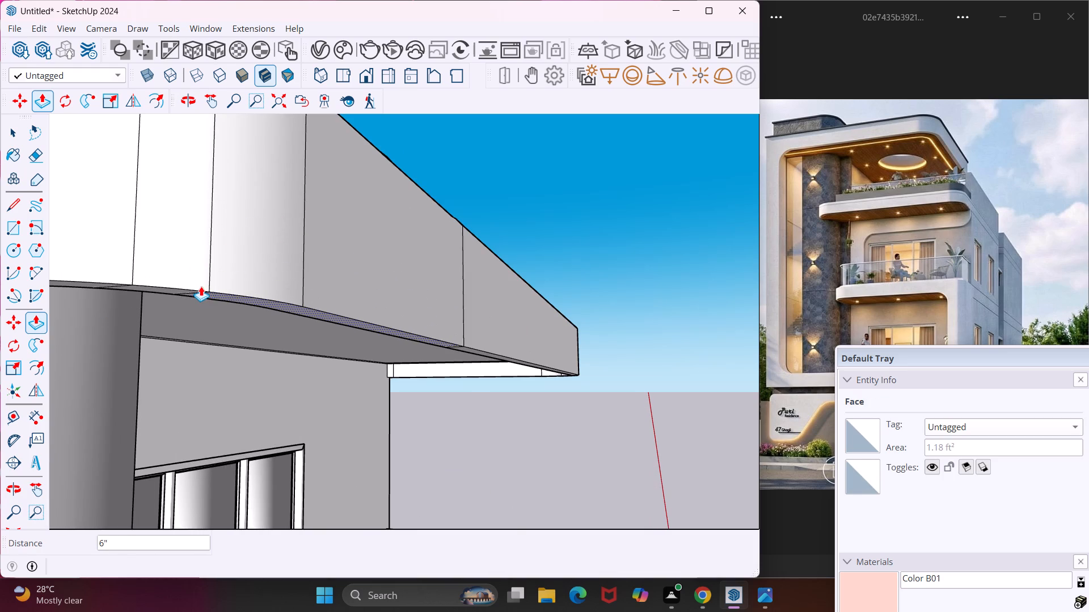
middle_click_drag(201, 286, 113, 192)
key("Escape")
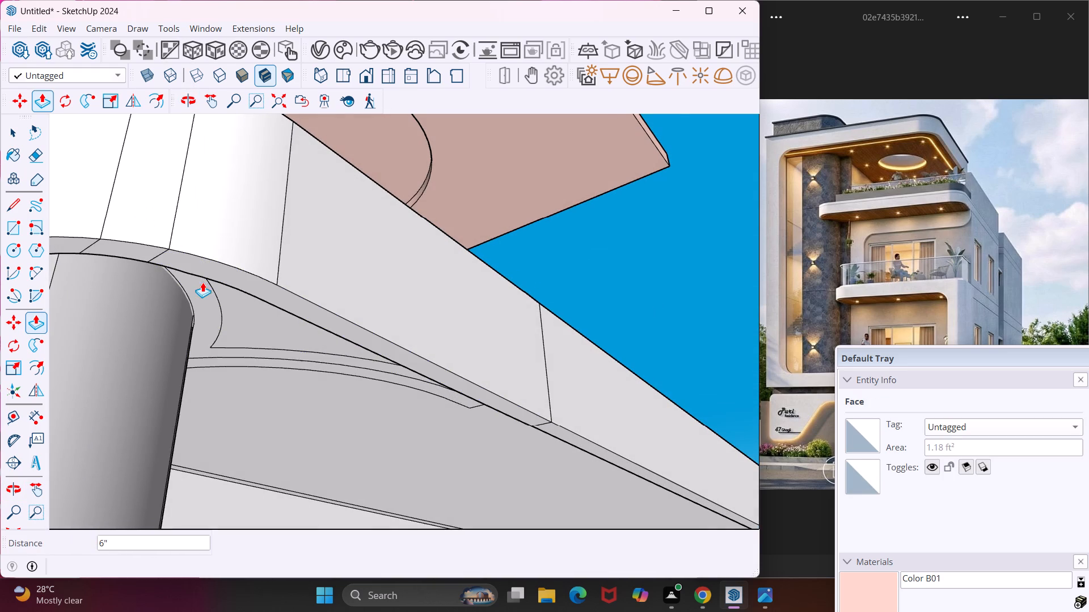
Push/Pull the narrow curved band on the upper balcony's soffit by 4".
key("space")
scroll(204, 283, "up", 5)
middle_click_drag(204, 283, 219, 229)
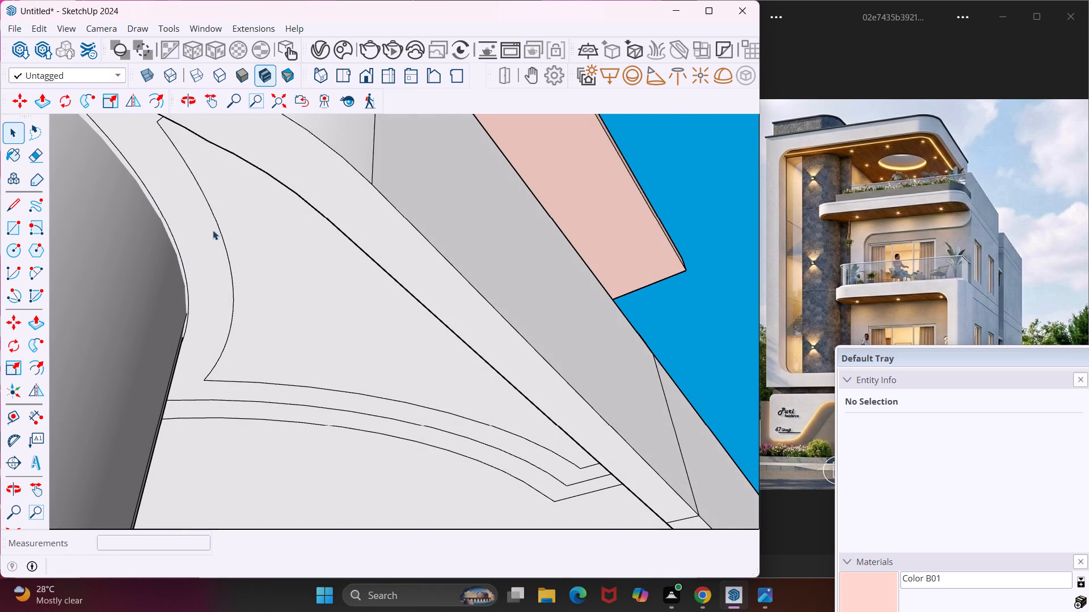
left_click(199, 240)
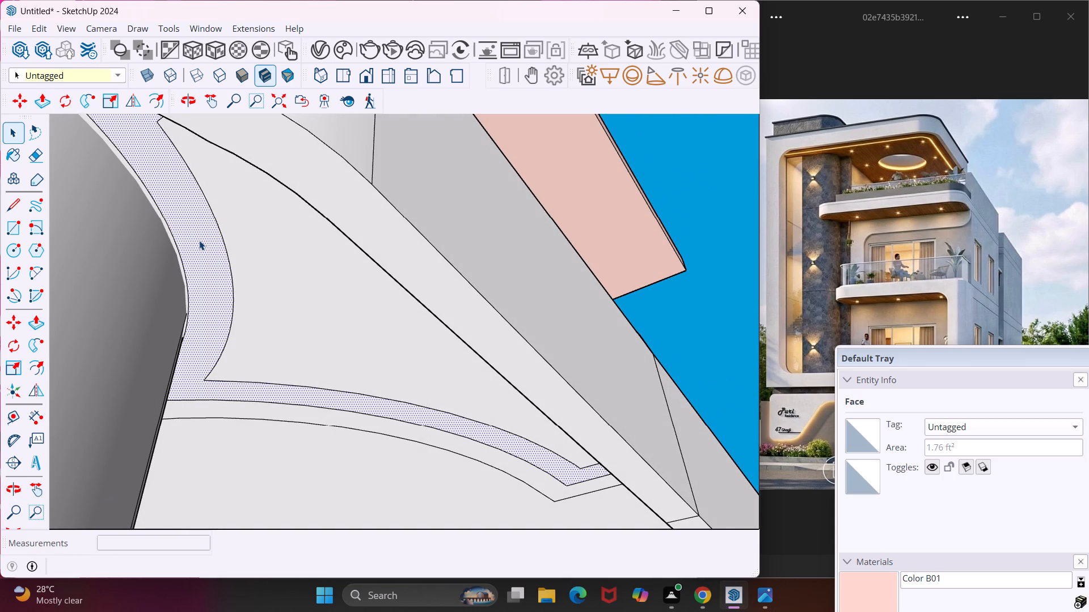
key("p")
left_click(199, 240)
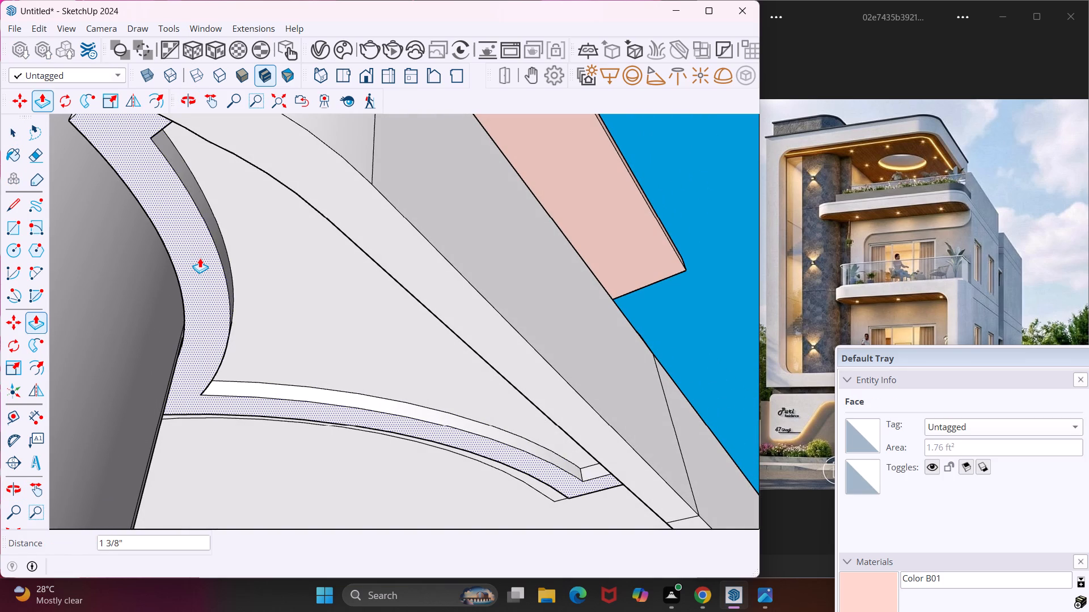
type("4\"")
key("Return")
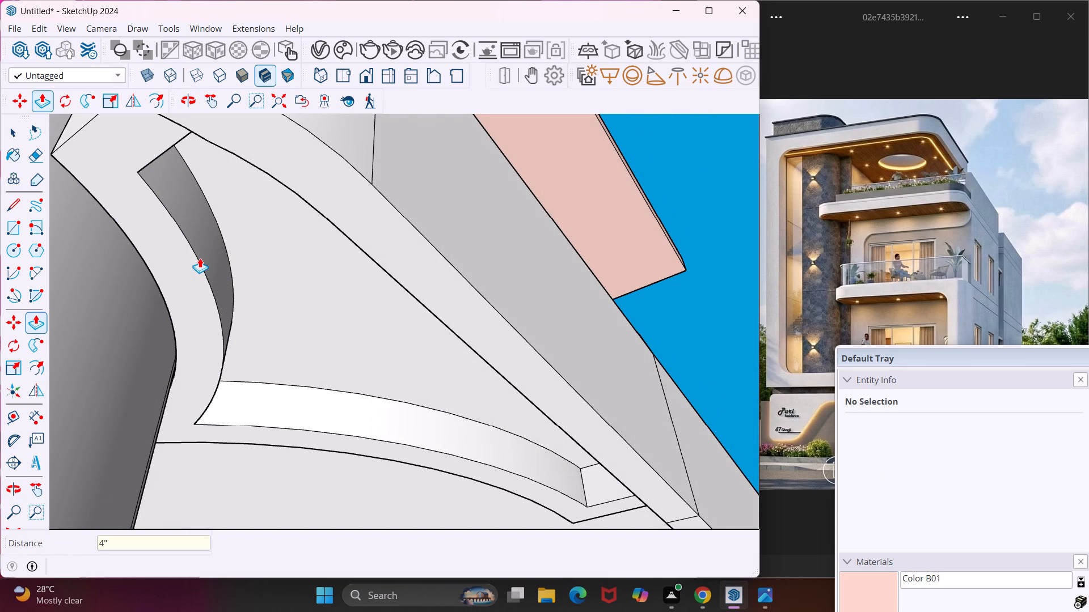
Push/Pull the soffit panel enclosed by the curved band and the recessed strip outside it by 4", flush with the band.
left_click(267, 275)
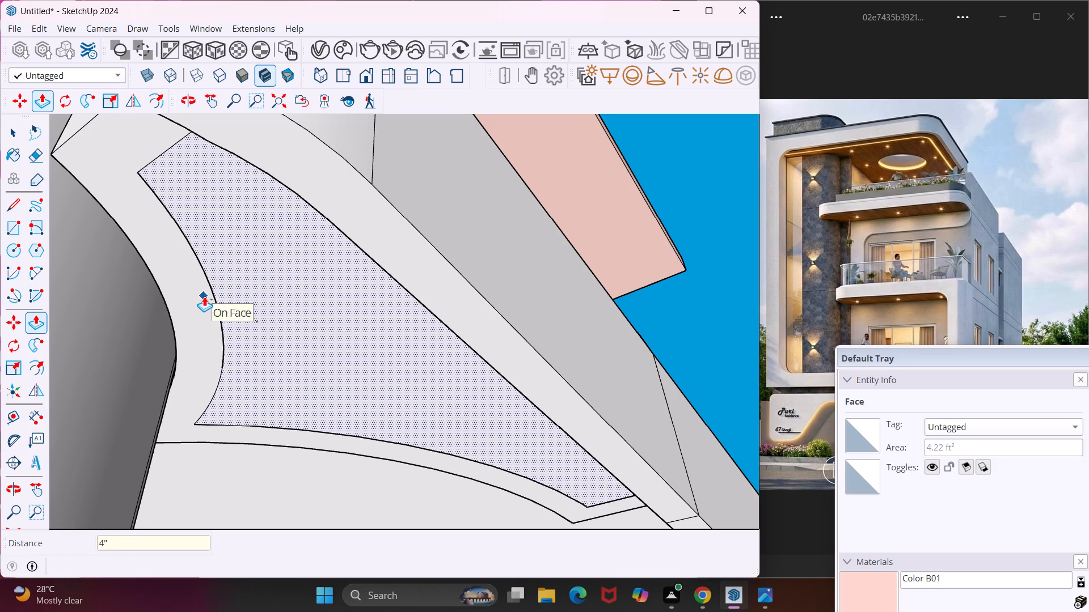
left_click(204, 296)
scroll(204, 296, "down", 7)
middle_click_drag(168, 208, 218, 173)
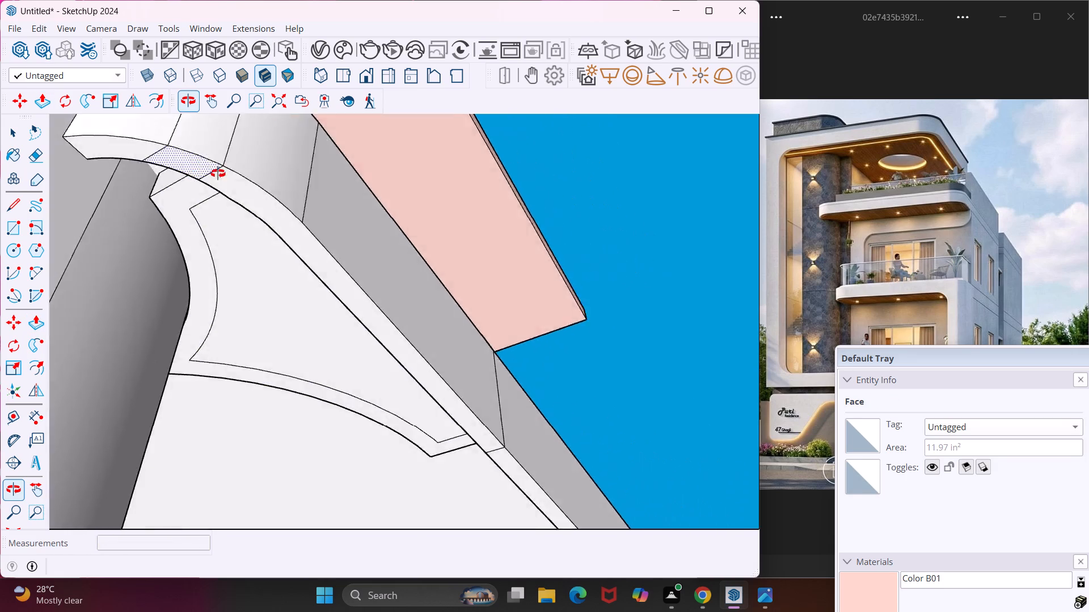
middle_click_drag(218, 173, 313, 203)
scroll(285, 194, "down", 3)
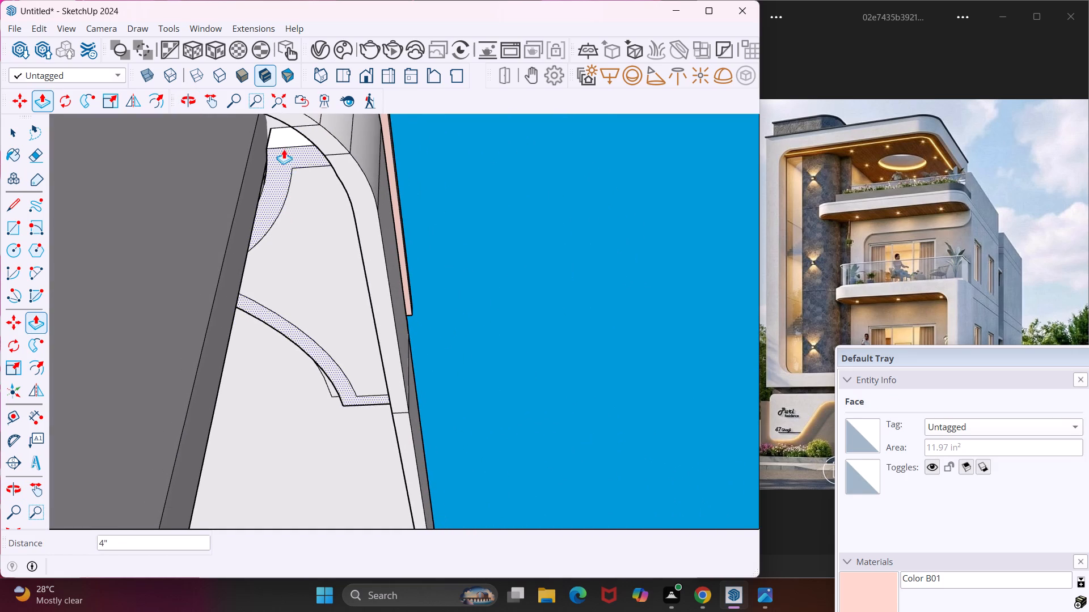
scroll(271, 125, "up", 2)
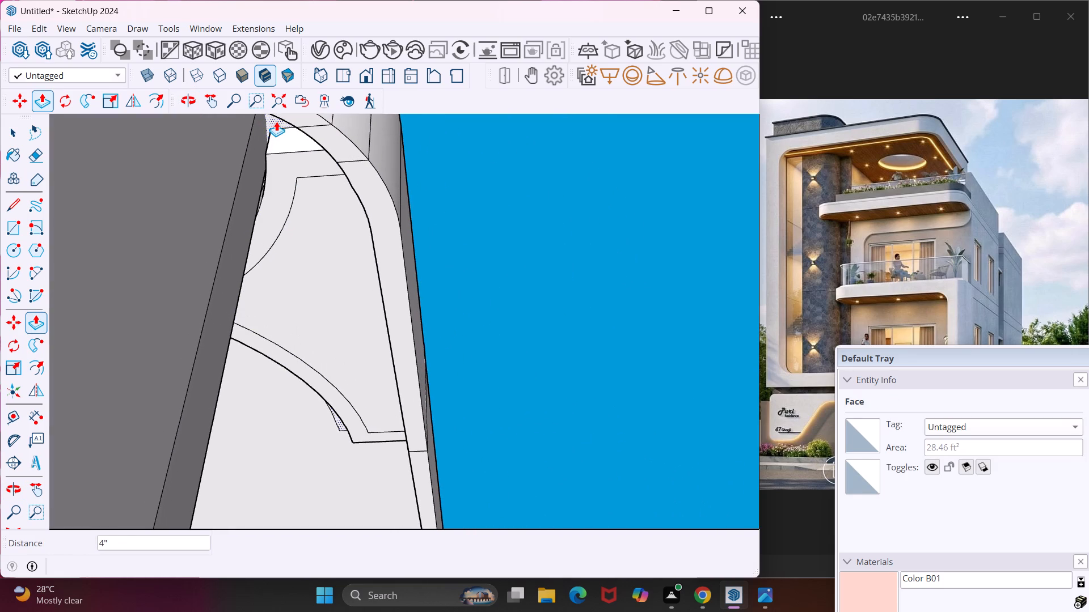
left_click(276, 121)
left_click(289, 161)
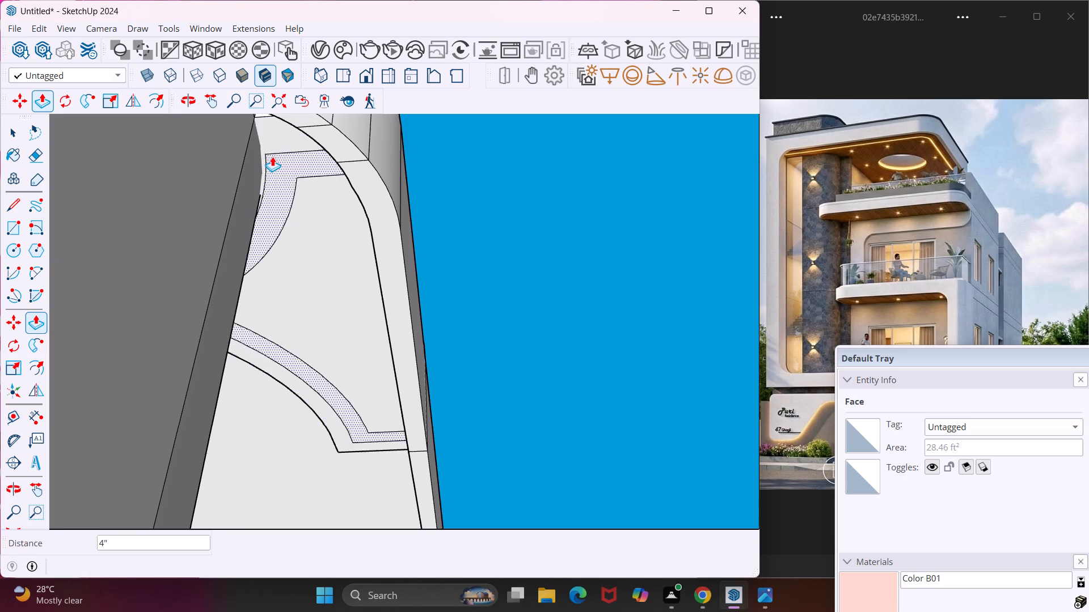
Push/Pull the large main soffit face of the upper balcony by 4", flush with the curved band.
scroll(272, 156, "down", 6)
middle_click_drag(313, 326, 269, 311)
left_click(289, 373)
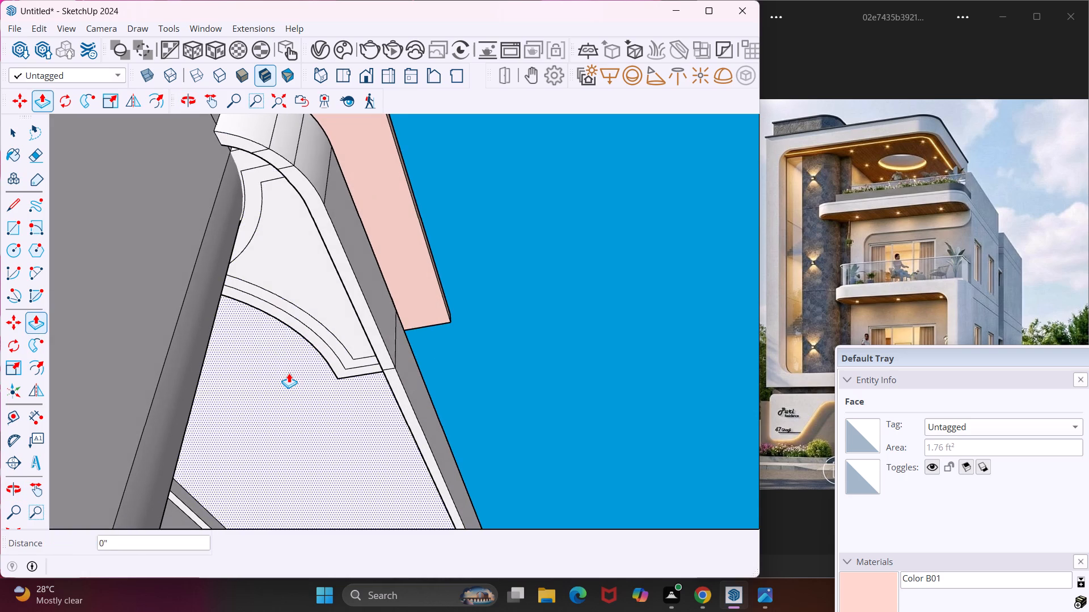
left_click(316, 338)
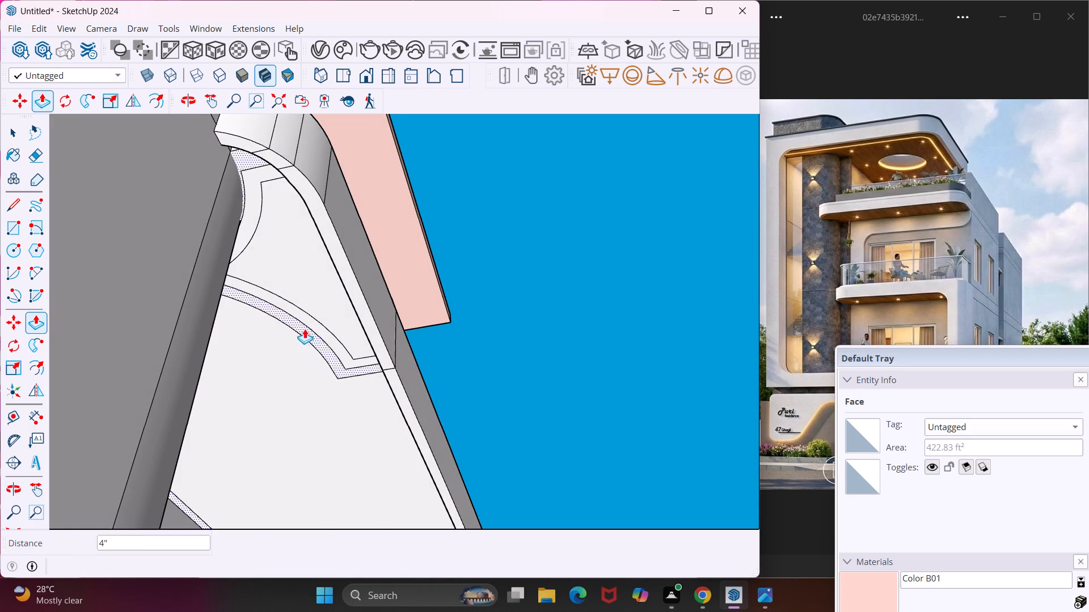
Push/Pull the recessed strips at the far rounded end of the upper balcony's soffit by 4", flush with the main soffit.
scroll(292, 318, "down", 11)
middle_click_drag(344, 367, 219, 397)
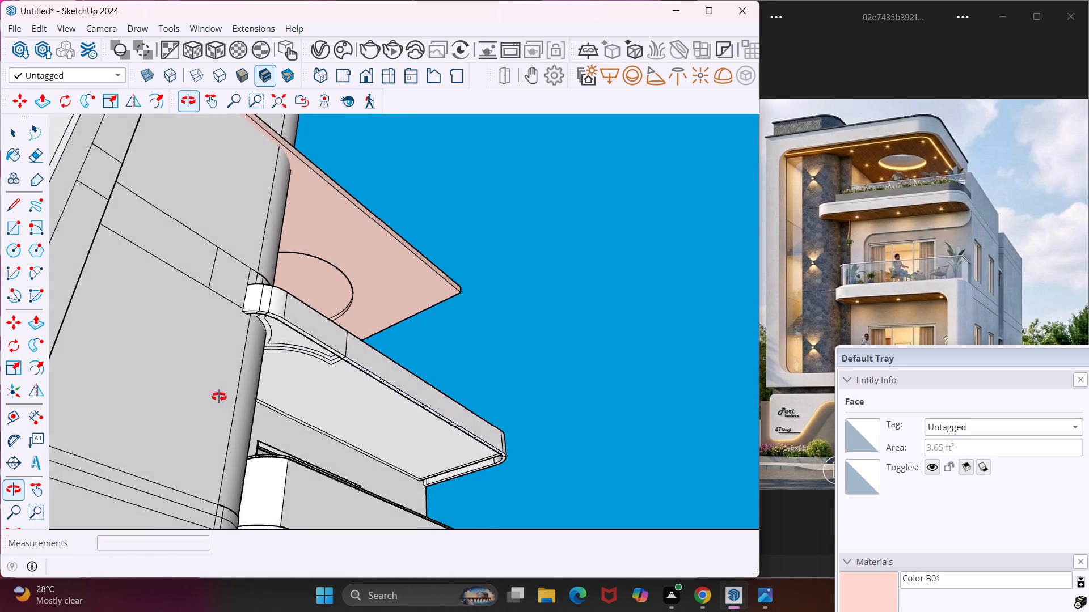
middle_click_drag(219, 397, 216, 397)
scroll(470, 461, "up", 1)
middle_click_drag(466, 457, 285, 342)
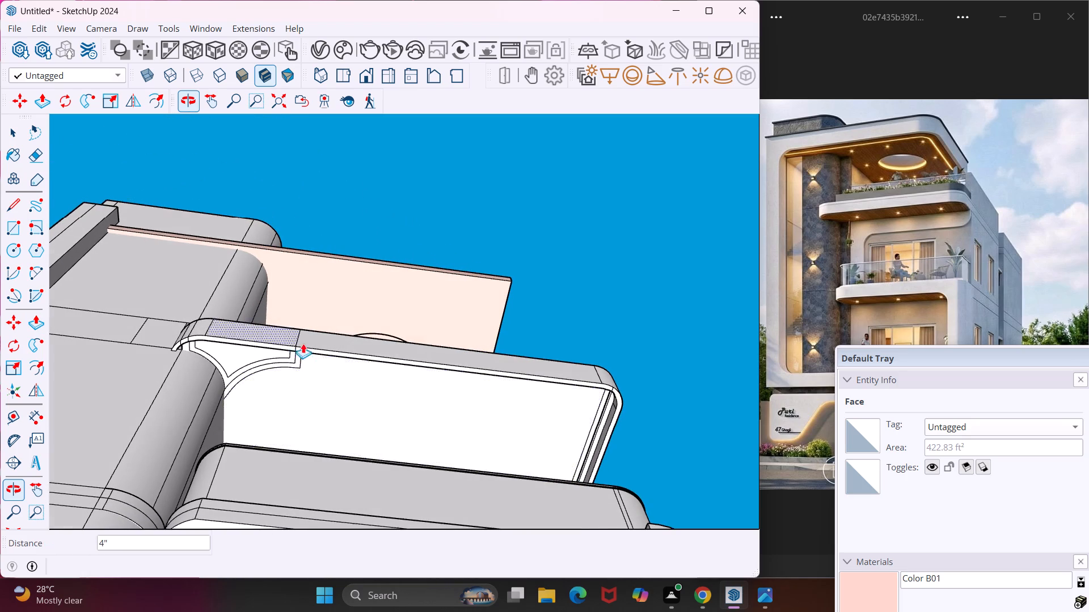
scroll(610, 416, "up", 17)
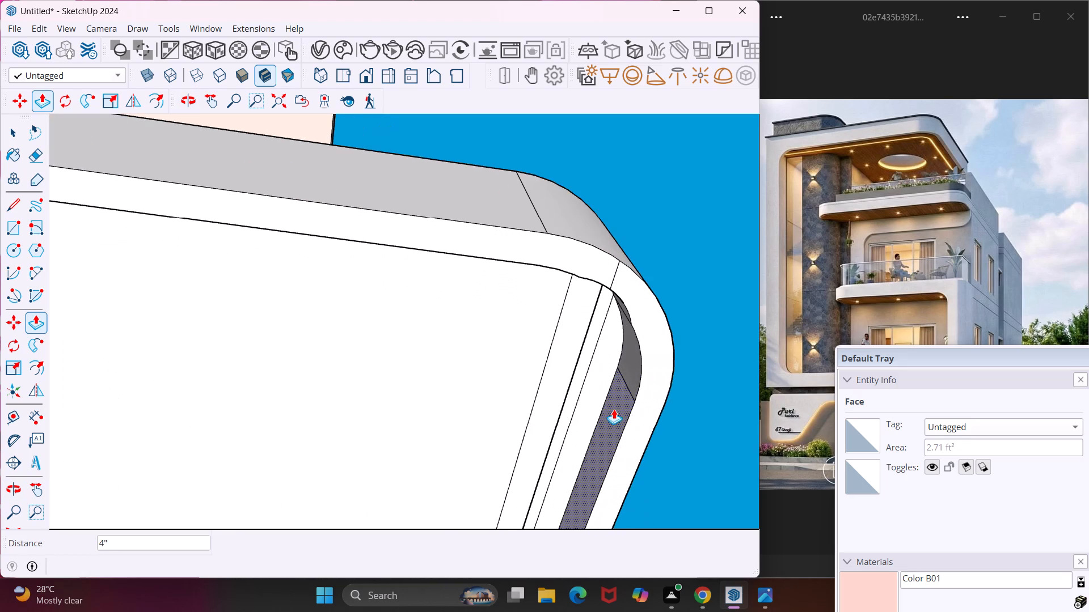
left_click(594, 379)
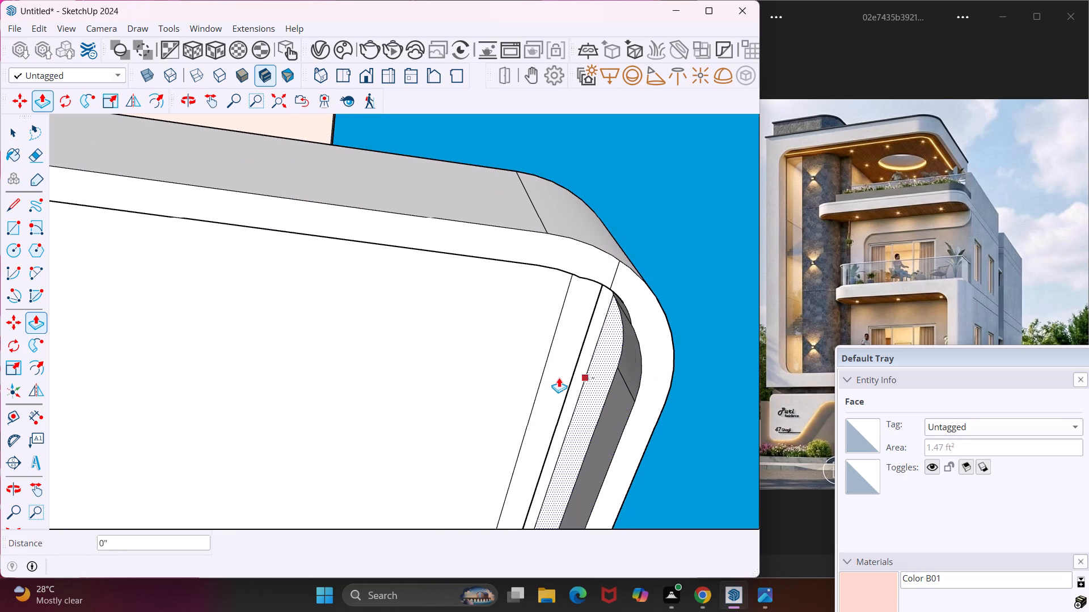
scroll(579, 388, "up", 4)
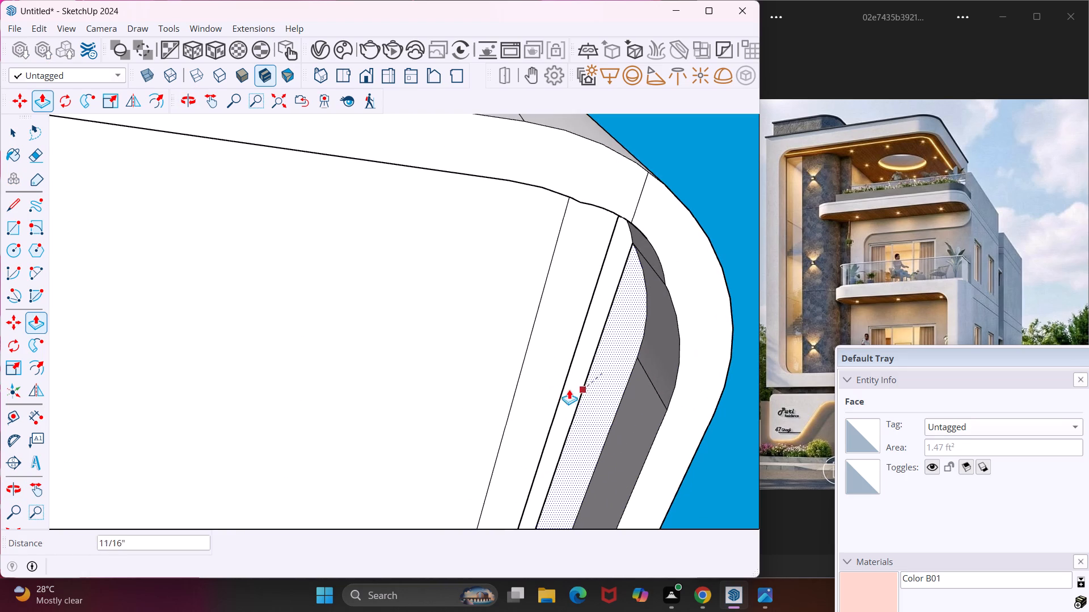
left_click(535, 384)
scroll(597, 354, "up", 4)
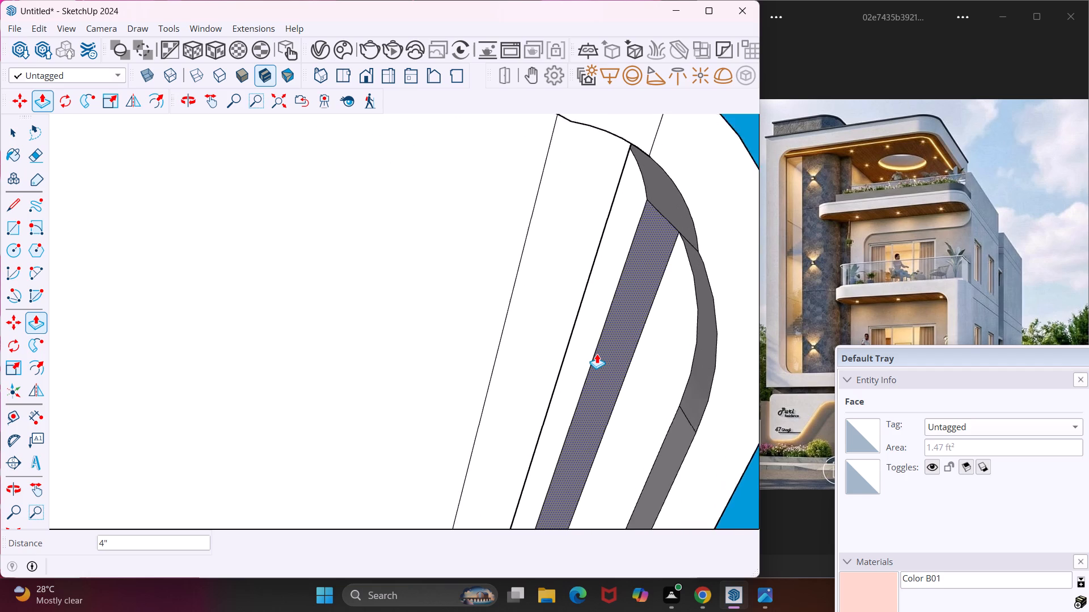
left_click(583, 342)
left_click(503, 342)
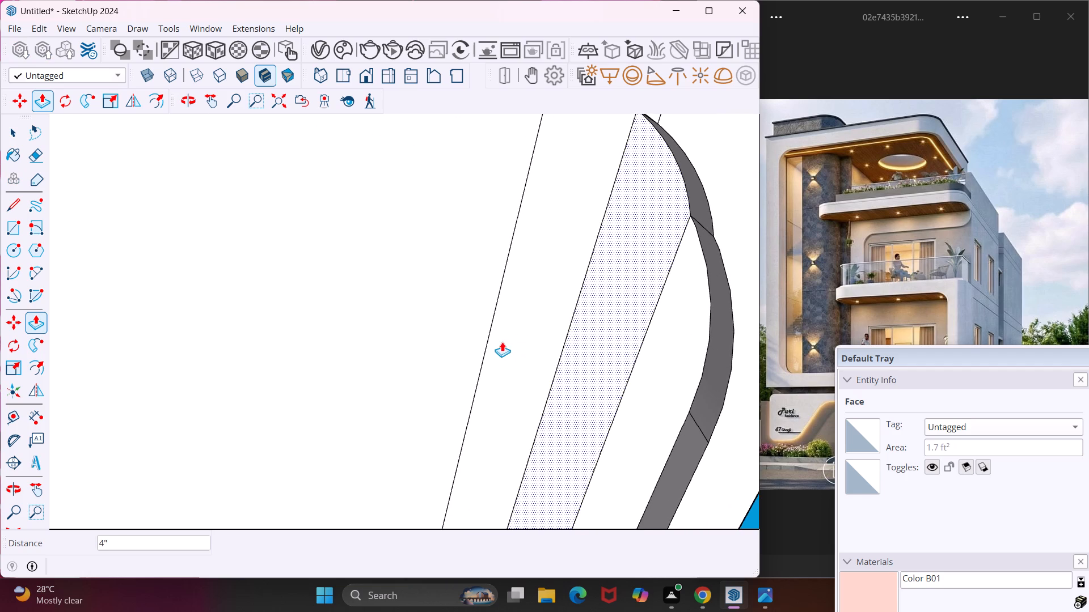
Examine the balcony undersides and the front facade from below and from several angles.
scroll(480, 331, "down", 17)
middle_click_drag(406, 369, 440, 371)
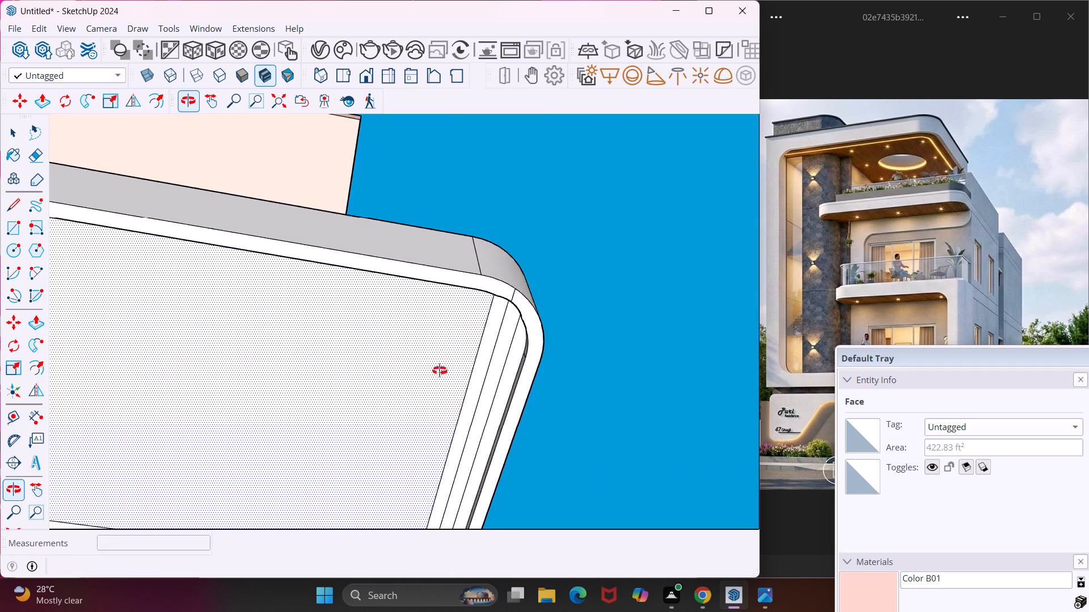
middle_click_drag(440, 371, 526, 364)
scroll(441, 362, "down", 12)
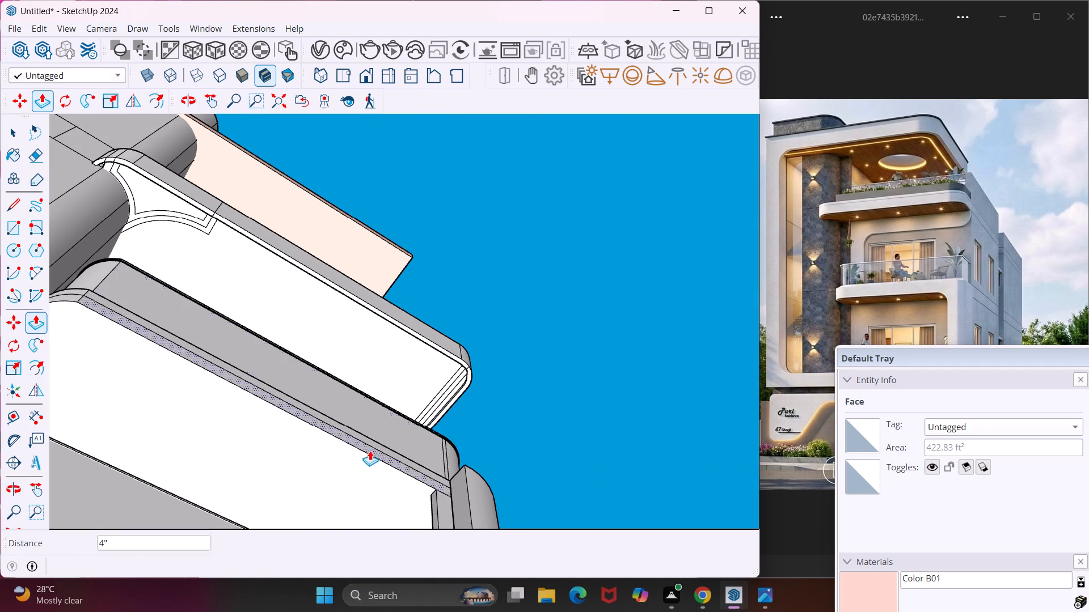
scroll(365, 473, "down", 5)
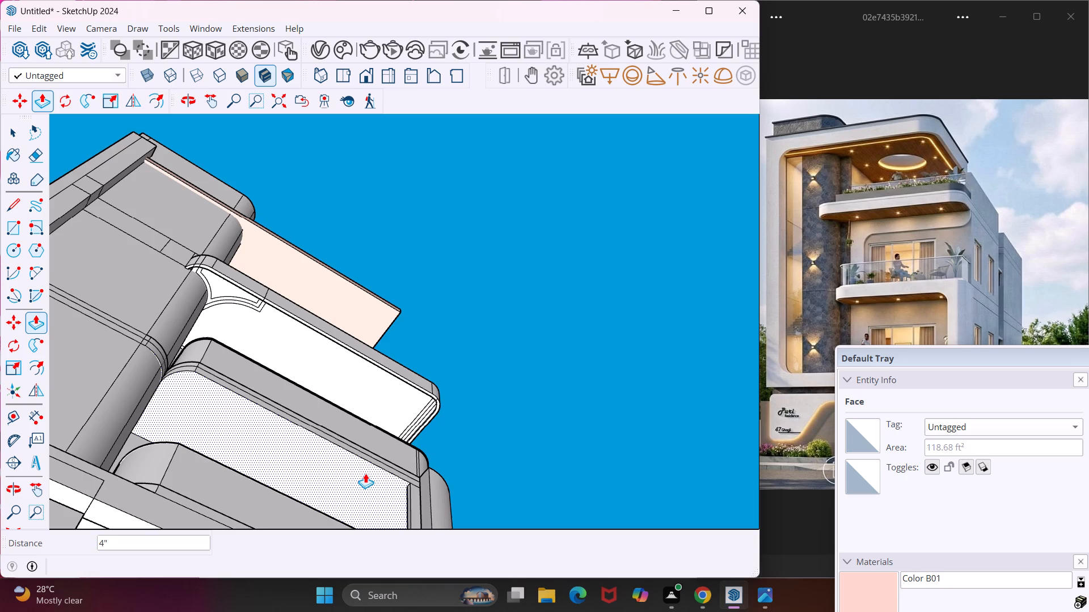
middle_click_drag(365, 473, 206, 534)
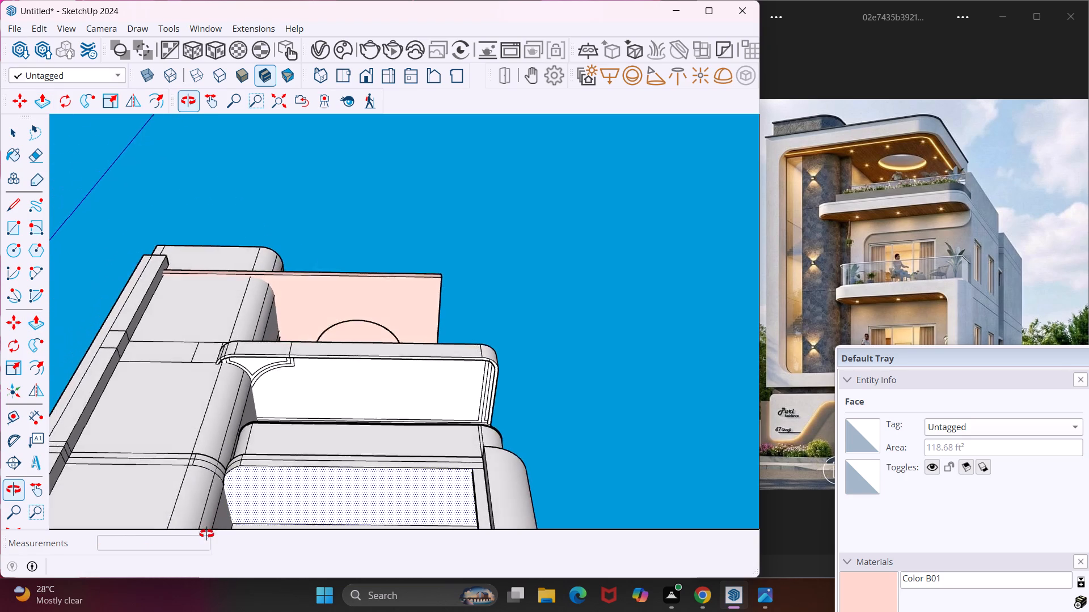
middle_click_drag(206, 534, 205, 537)
middle_click_drag(280, 458, 251, 530)
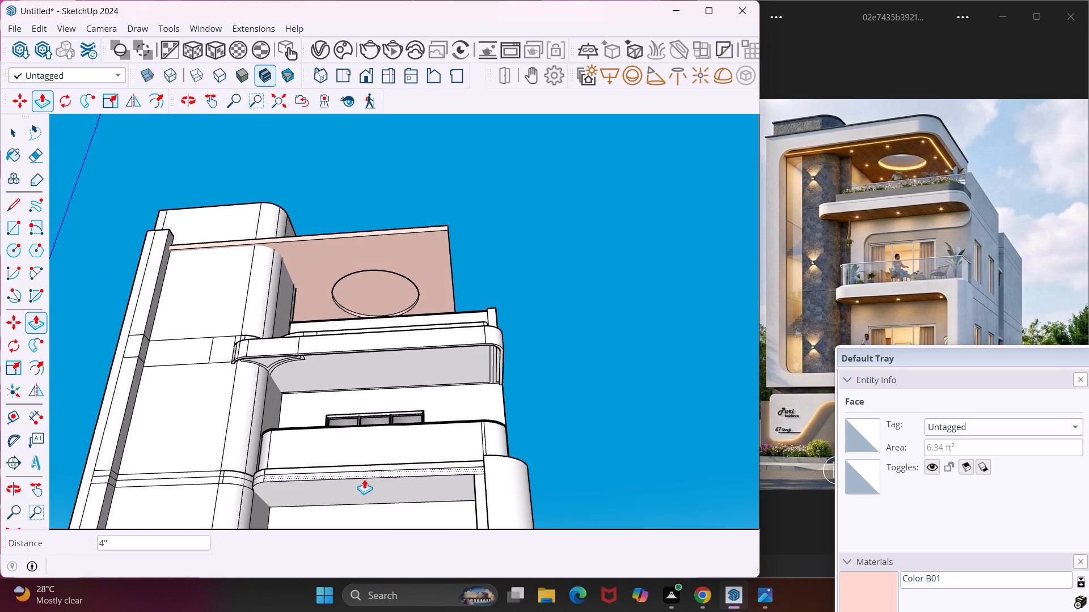
scroll(441, 478, "up", 4)
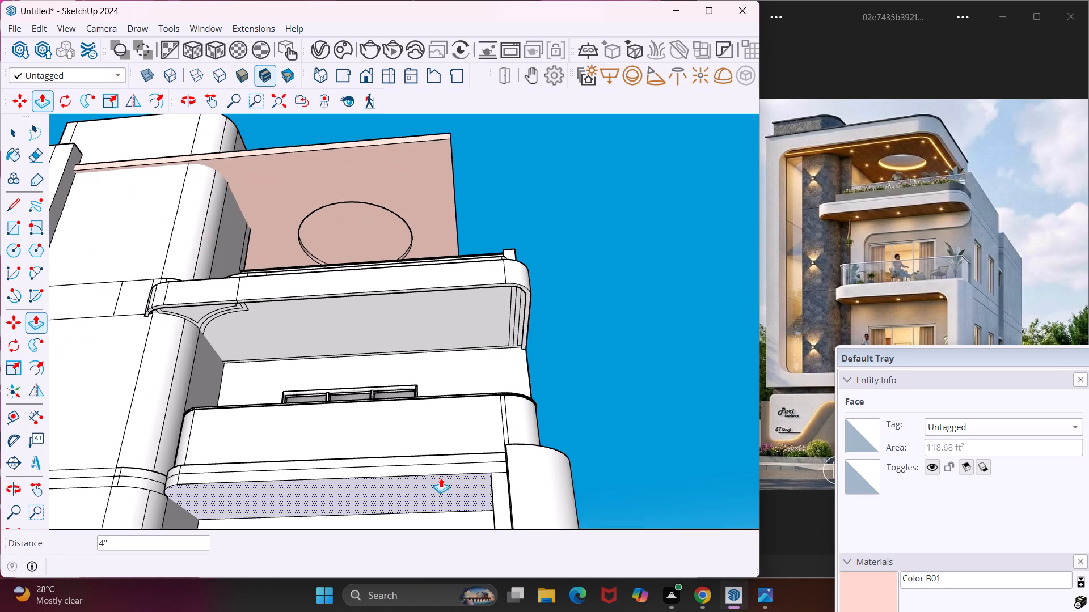
middle_click_drag(441, 478, 413, 475)
scroll(395, 471, "down", 10)
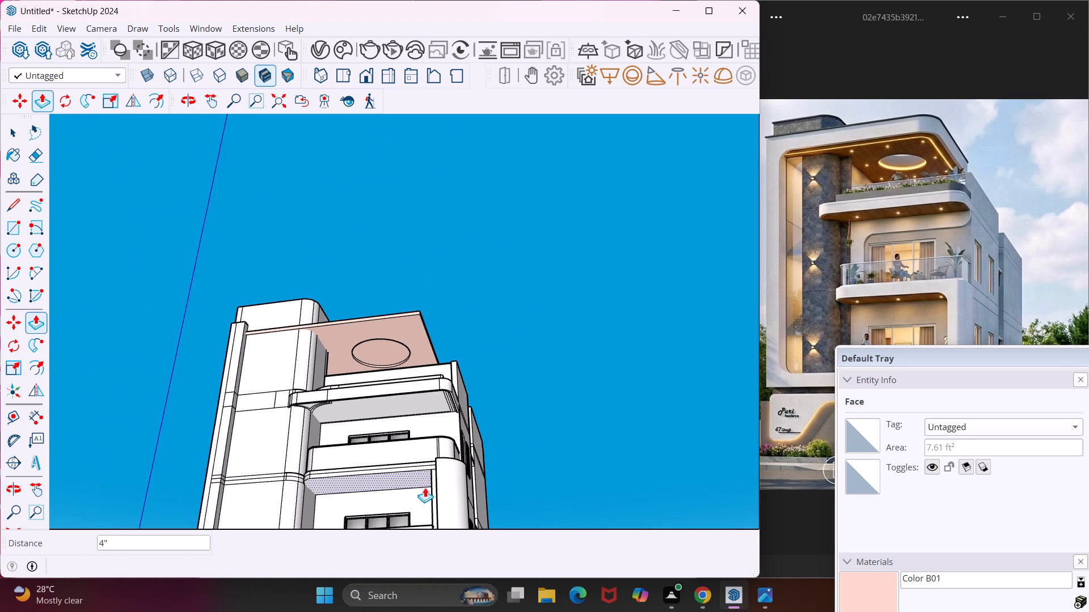
Push/Pull the flat inner side face of the front corner pillar by about 8 9/16", to the adjoining edge of the opening.
middle_click_drag(435, 484, 605, 550)
middle_click_drag(430, 456, 499, 477)
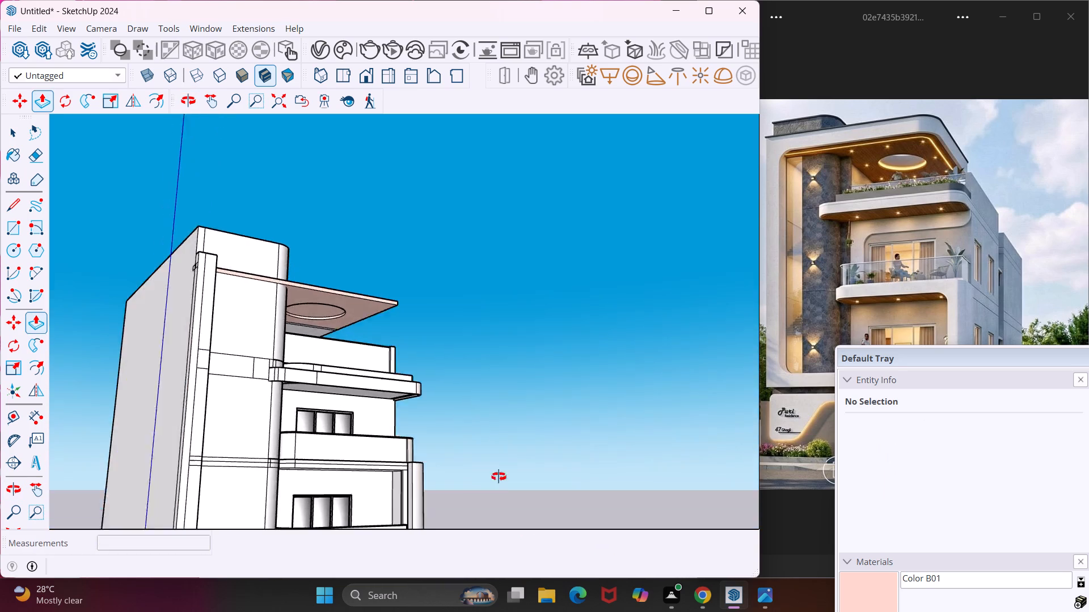
middle_click_drag(499, 477, 585, 496)
middle_click_drag(398, 511, 479, 517)
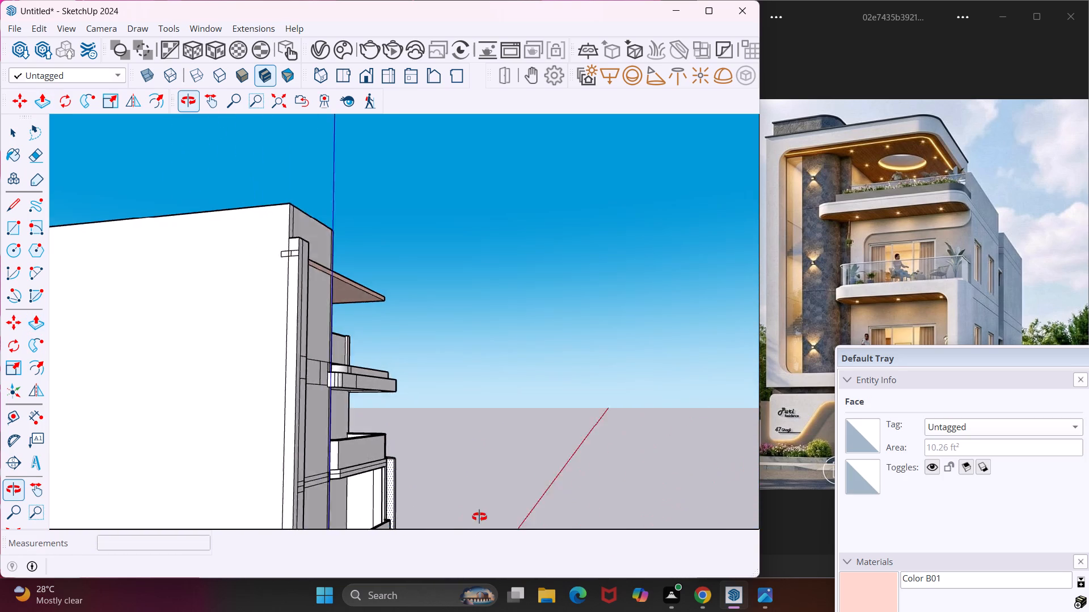
middle_click_drag(479, 517, 513, 517)
scroll(382, 501, "up", 10)
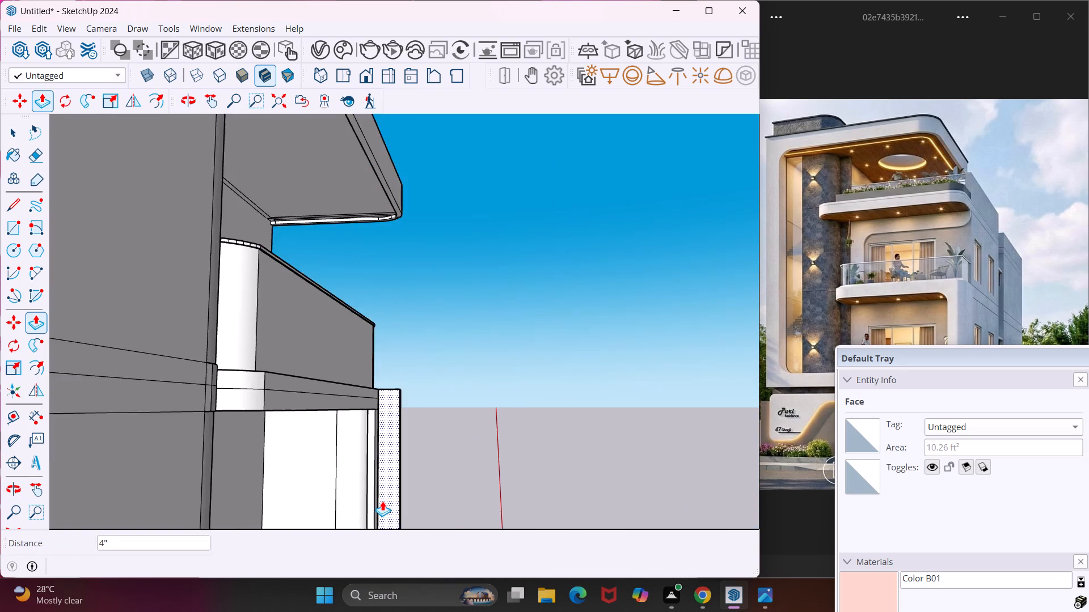
scroll(382, 501, "up", 4)
left_click(395, 479)
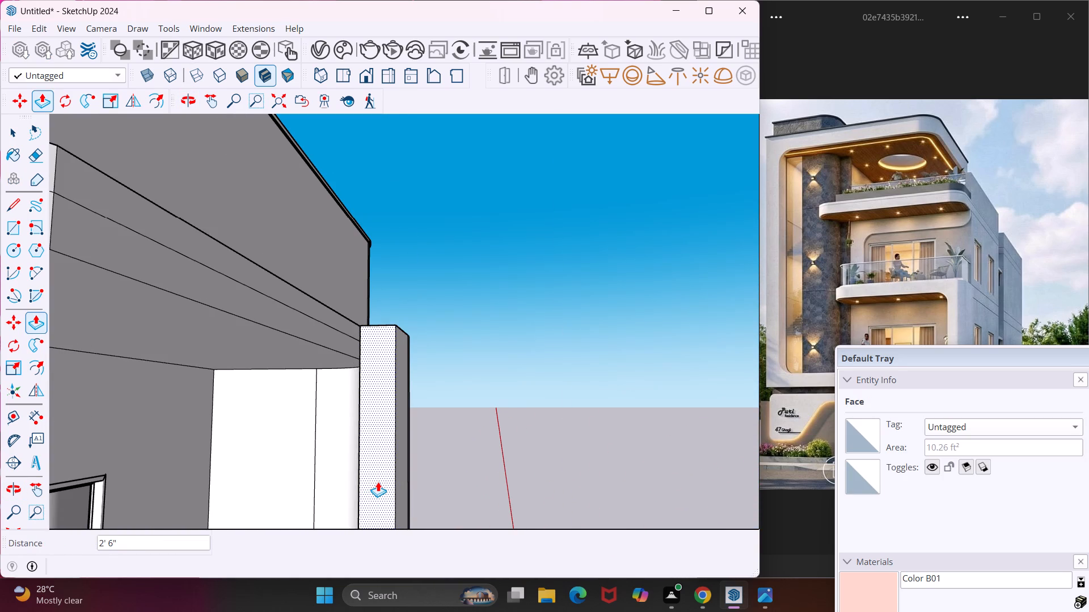
middle_click_drag(378, 482, 306, 494)
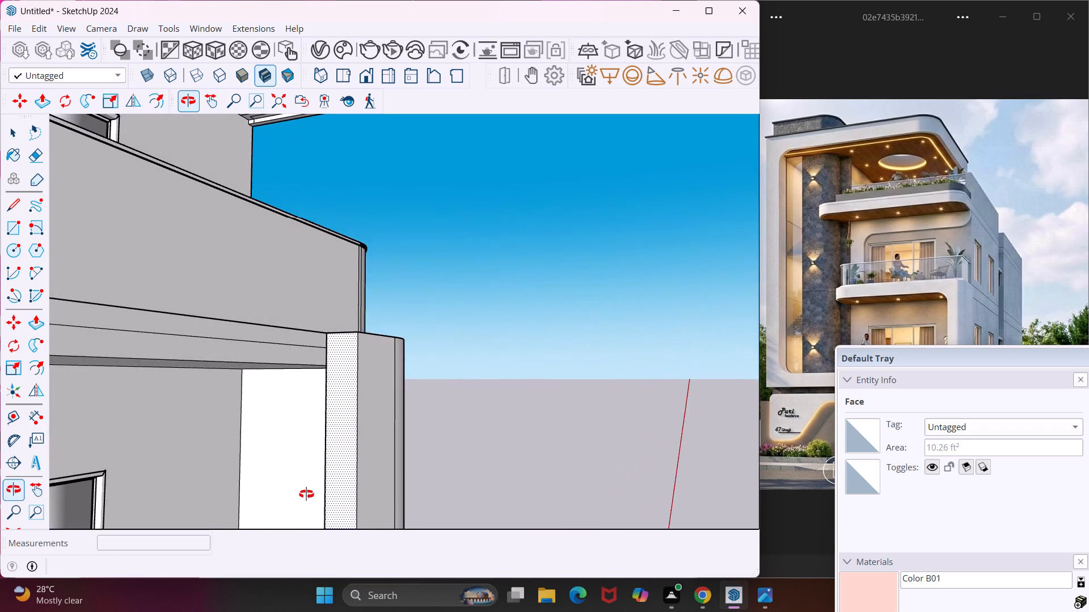
middle_click_drag(306, 494, 362, 537)
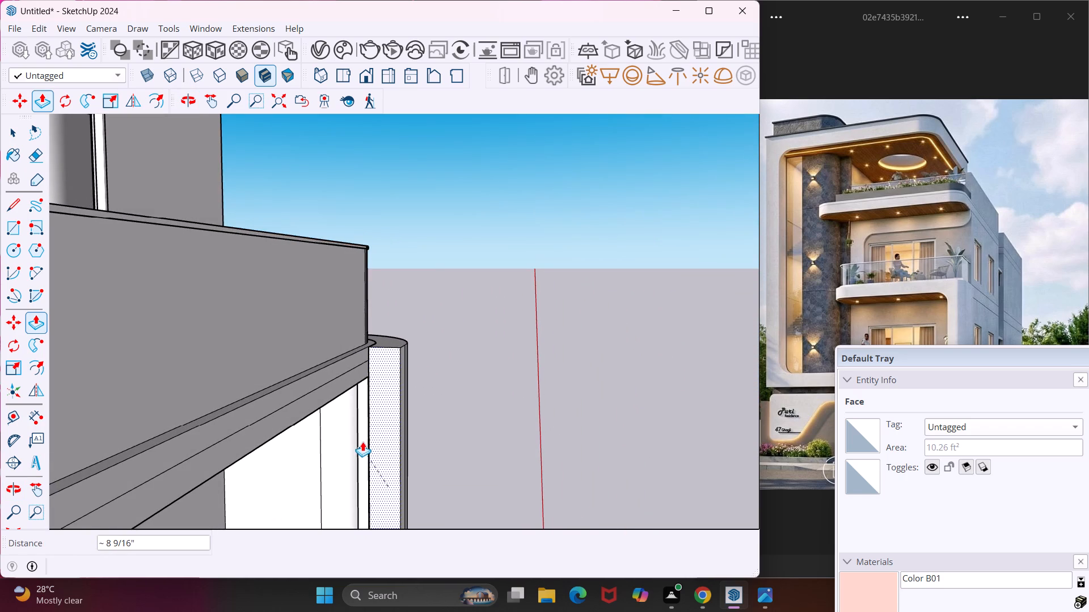
scroll(362, 440, "up", 1)
middle_click_drag(362, 440, 300, 437)
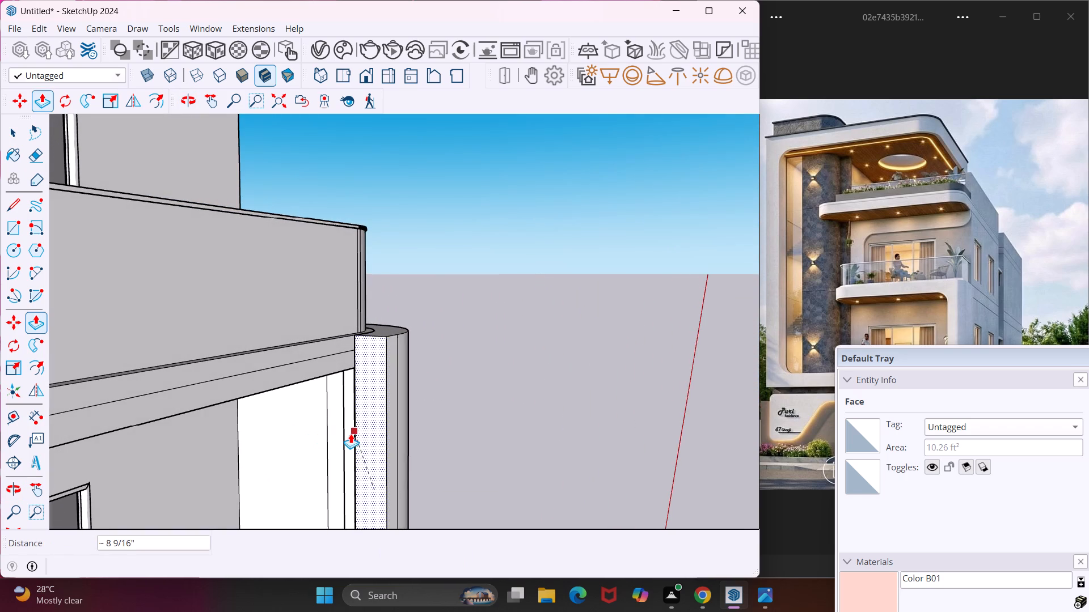
left_click(349, 432)
type("`")
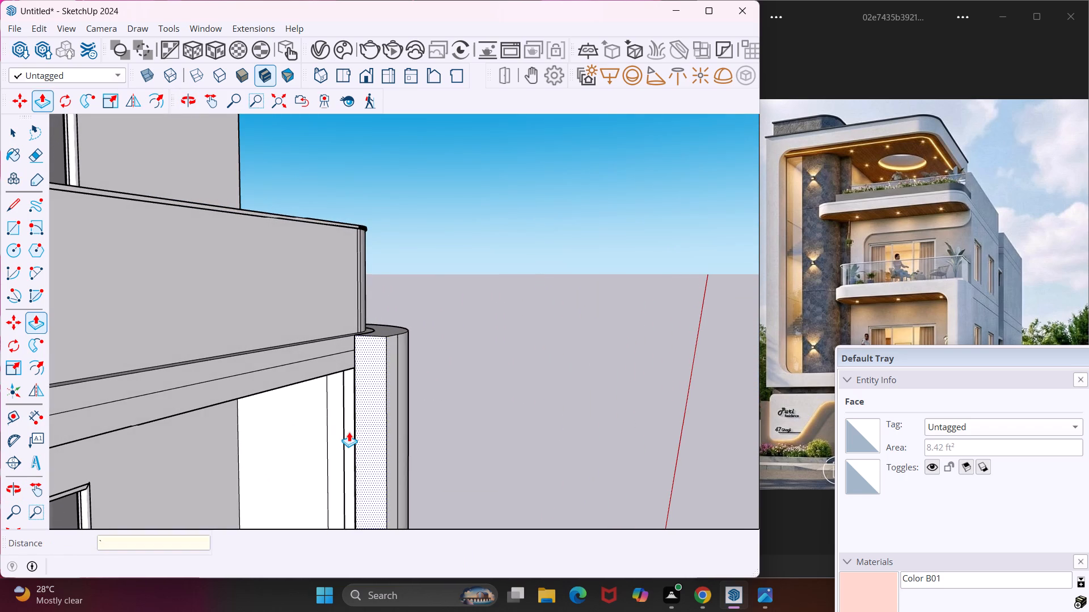
key("space")
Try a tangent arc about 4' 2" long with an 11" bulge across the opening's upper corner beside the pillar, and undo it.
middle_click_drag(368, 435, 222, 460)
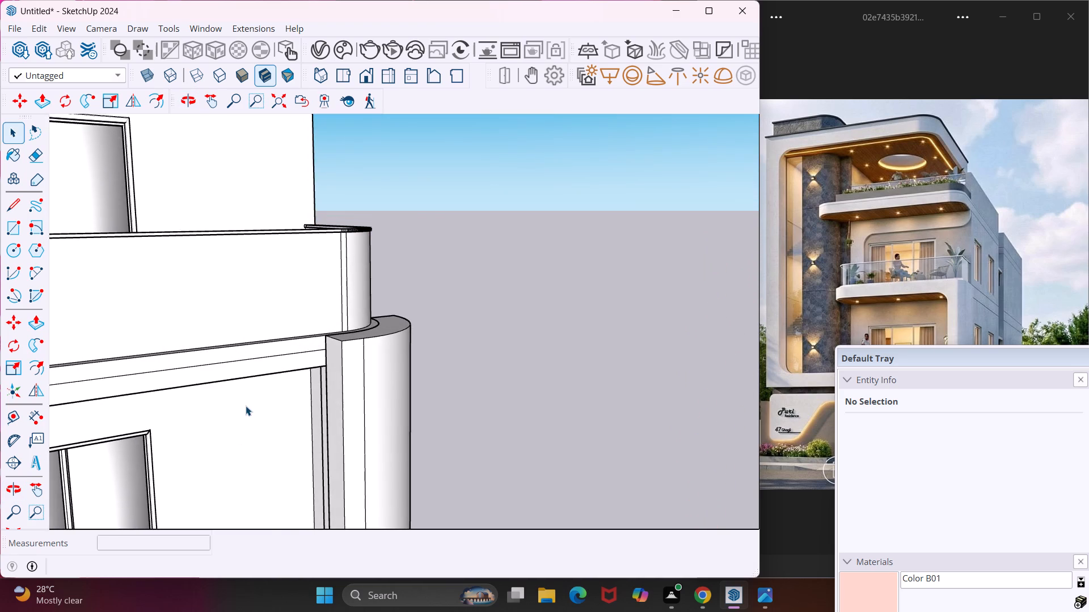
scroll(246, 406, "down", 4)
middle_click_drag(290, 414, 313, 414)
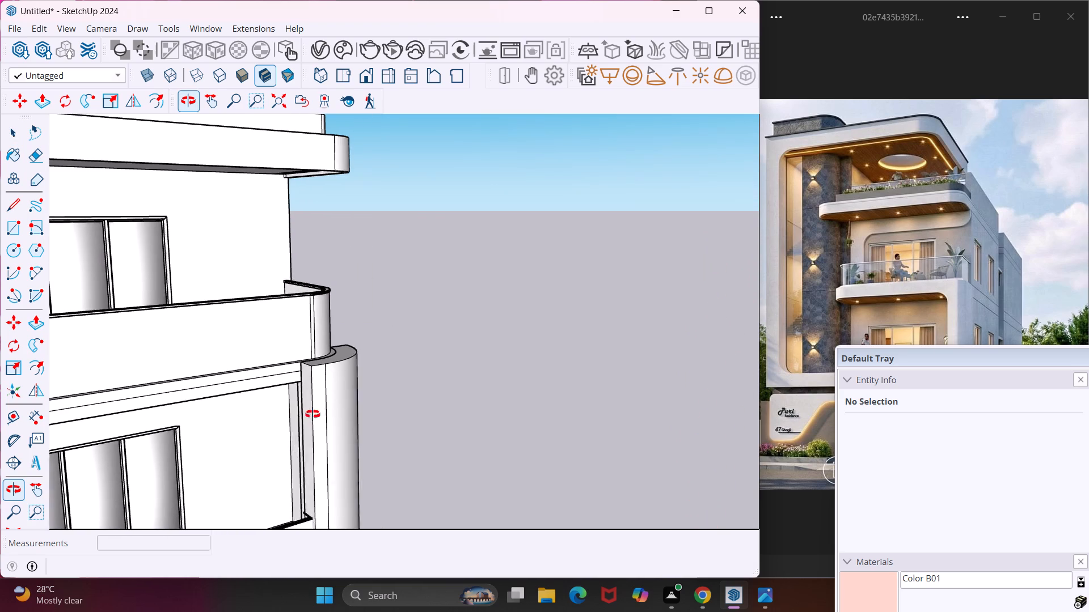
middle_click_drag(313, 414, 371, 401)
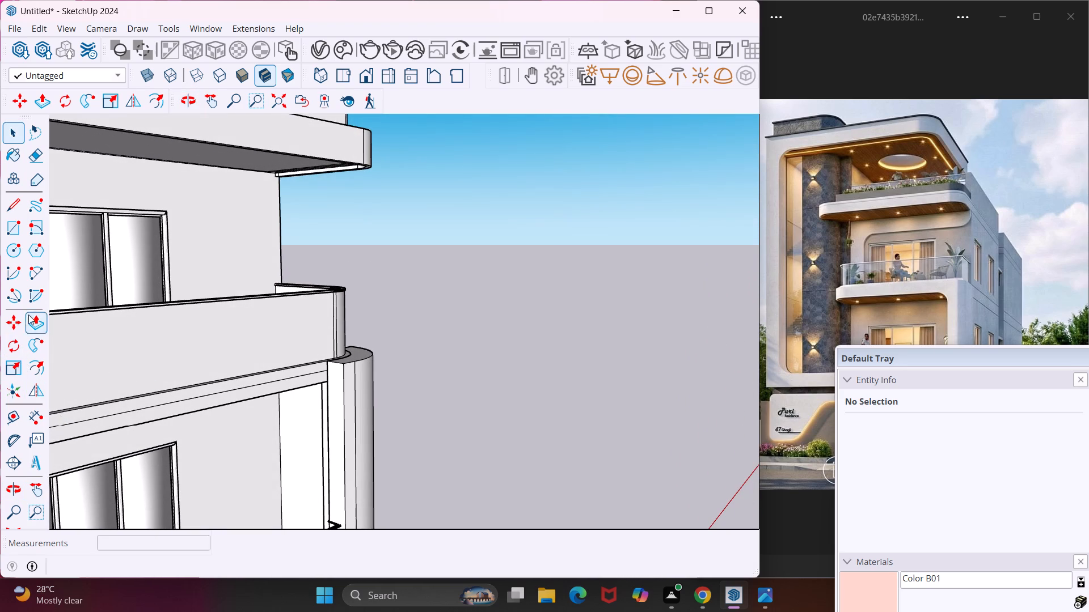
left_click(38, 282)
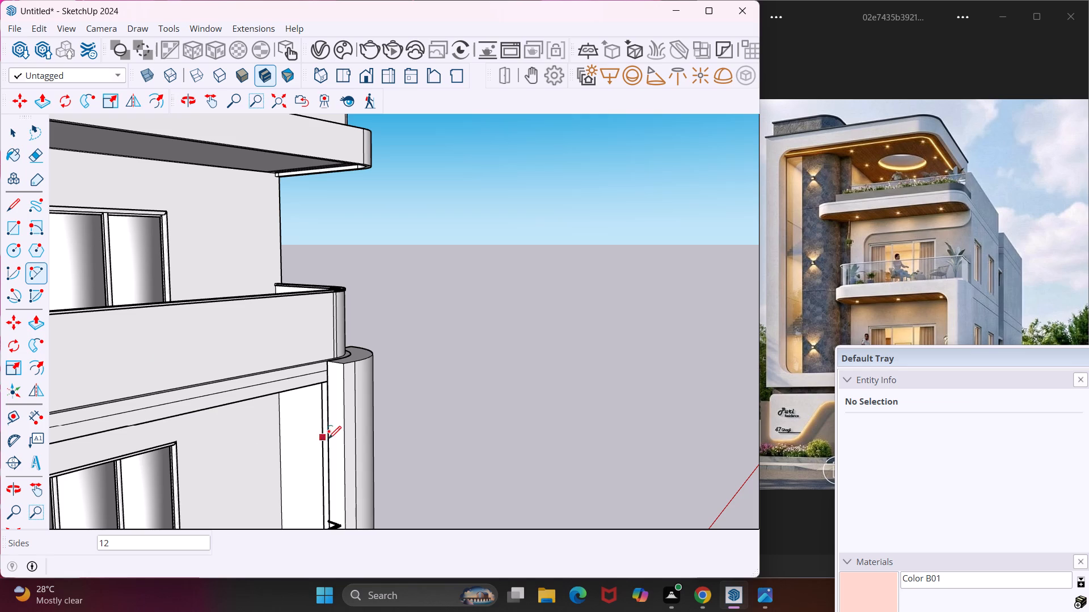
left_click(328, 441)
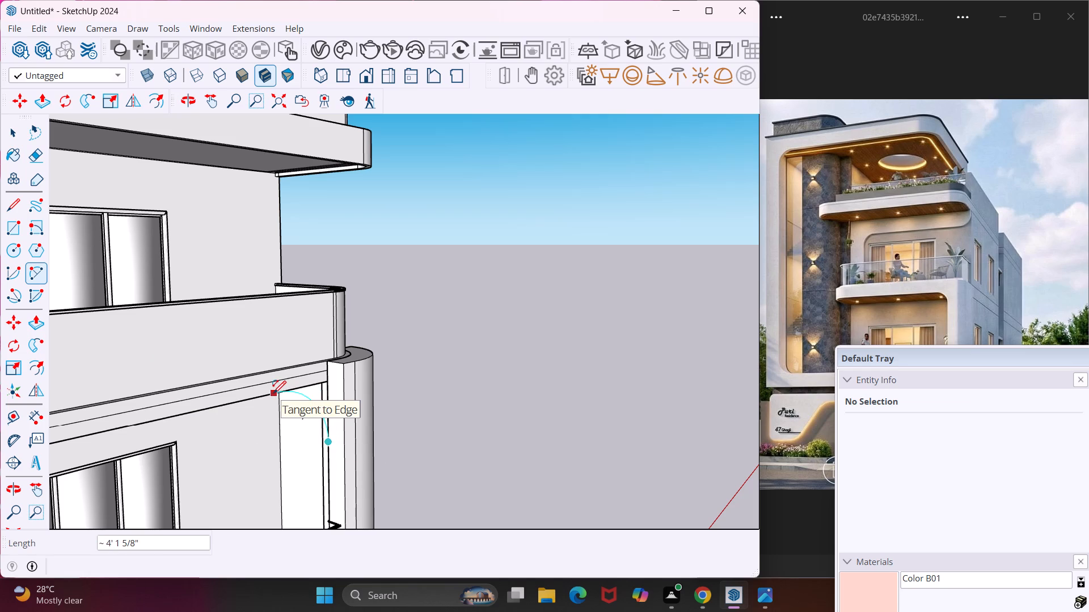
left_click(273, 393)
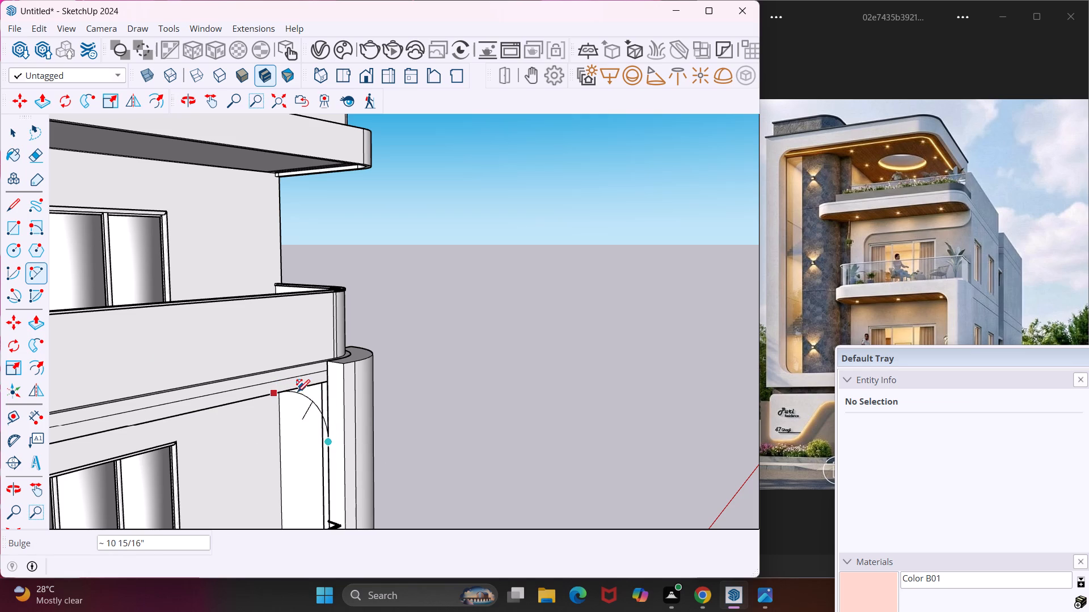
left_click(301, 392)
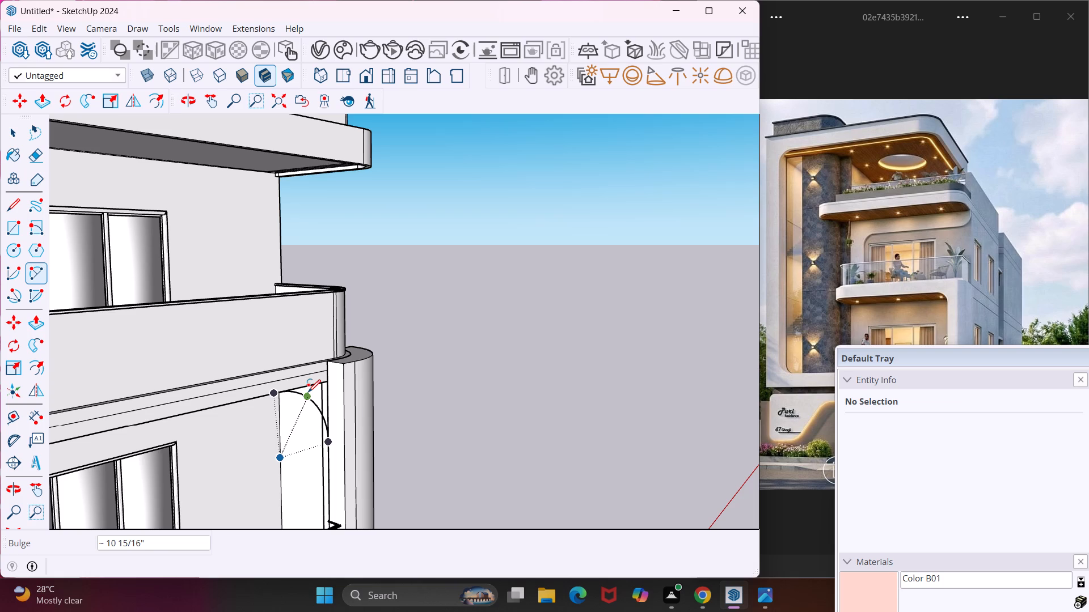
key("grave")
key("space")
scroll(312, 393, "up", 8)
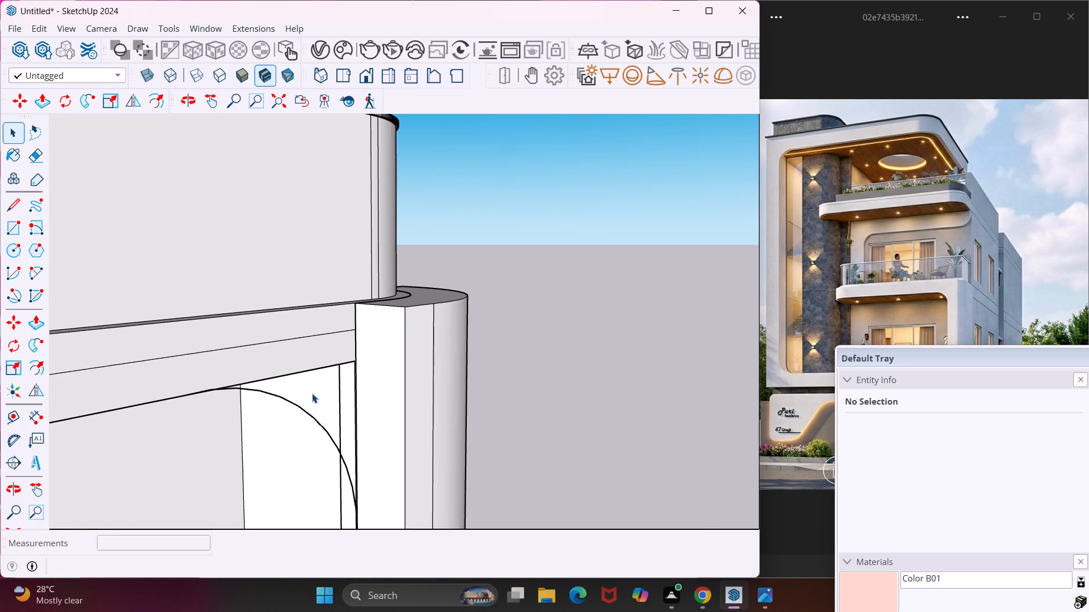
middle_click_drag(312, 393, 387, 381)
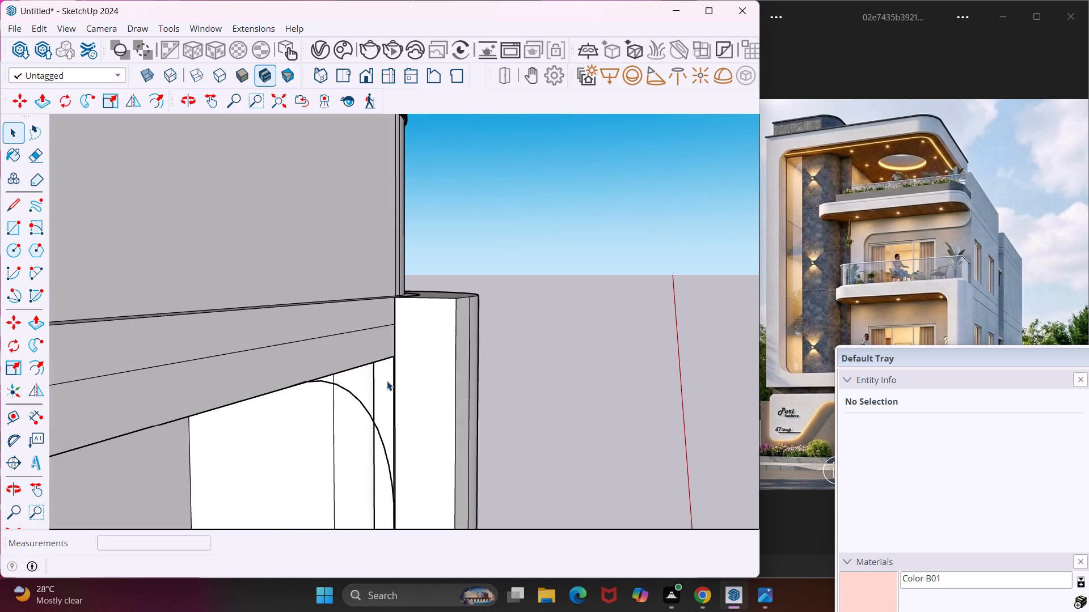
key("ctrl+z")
Push/Pull the narrow sliver face along the pillar's inner edge by about 5/16", flush with the adjacent face.
middle_click_drag(404, 419, 469, 400)
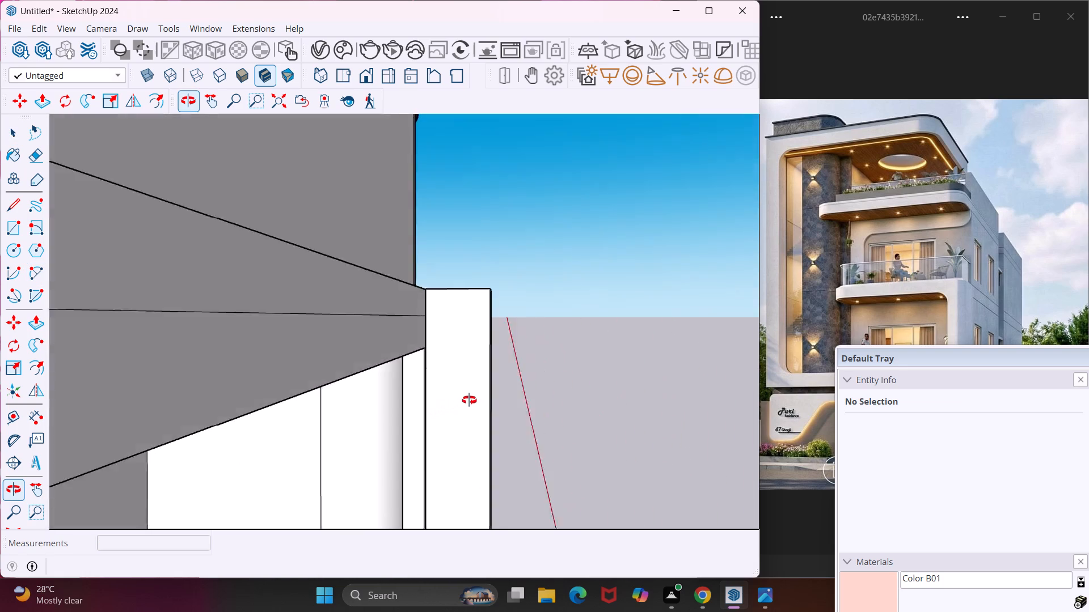
middle_click_drag(469, 400, 371, 378)
scroll(386, 390, "up", 4)
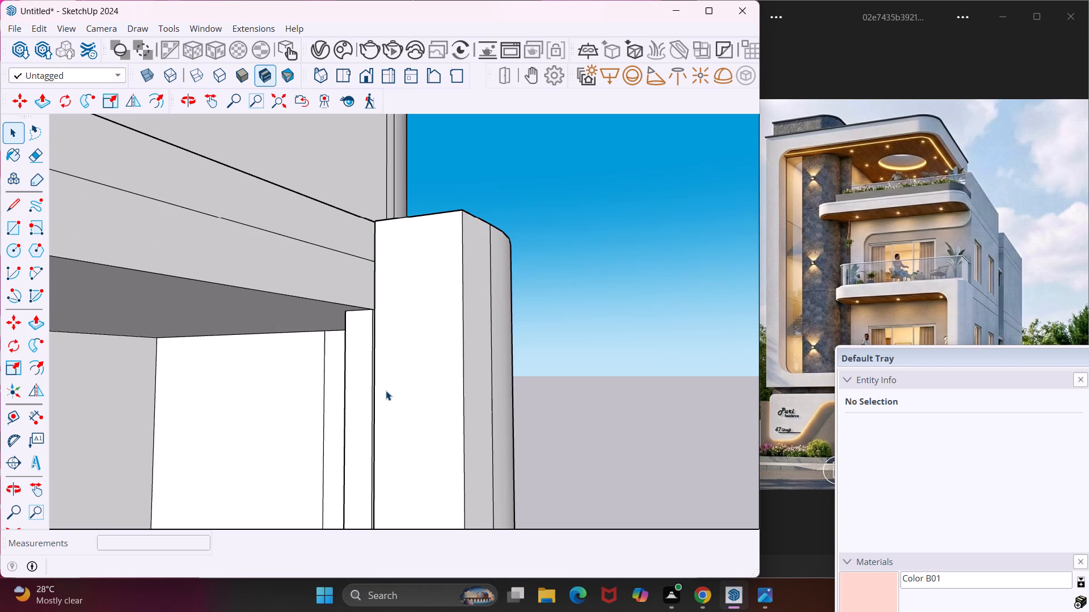
scroll(386, 390, "up", 3)
middle_click_drag(386, 390, 480, 381)
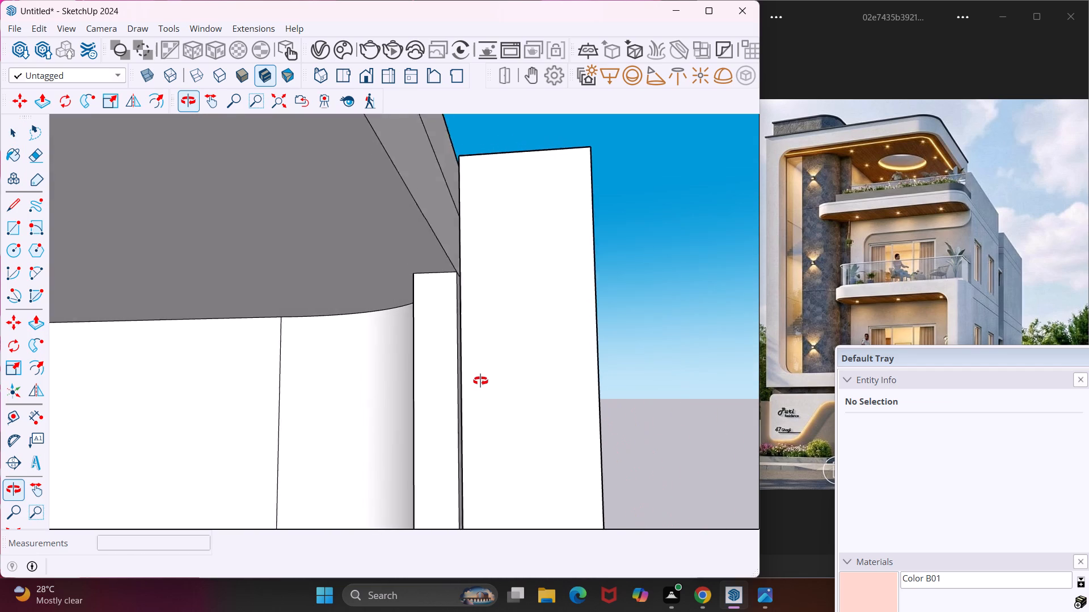
middle_click_drag(480, 381, 495, 380)
scroll(485, 359, "up", 10)
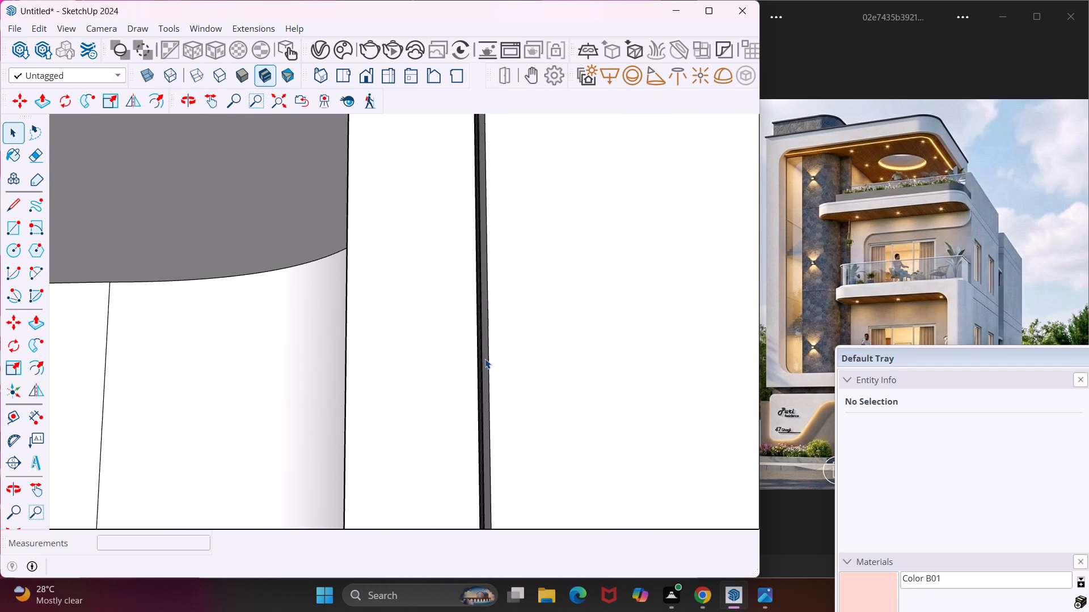
left_click(485, 359)
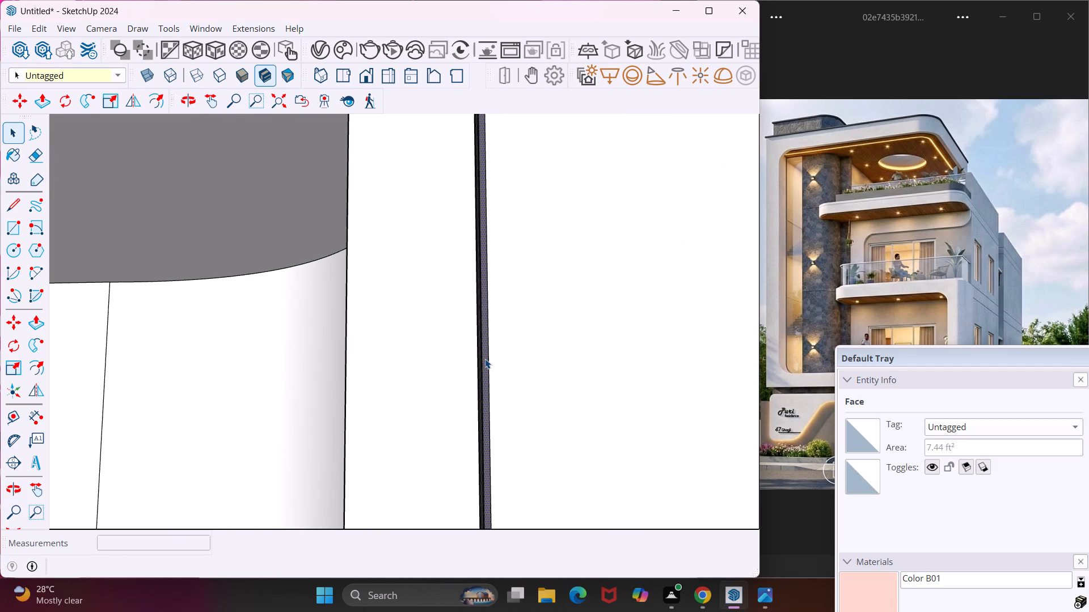
key("p")
left_click(485, 359)
left_click(463, 360)
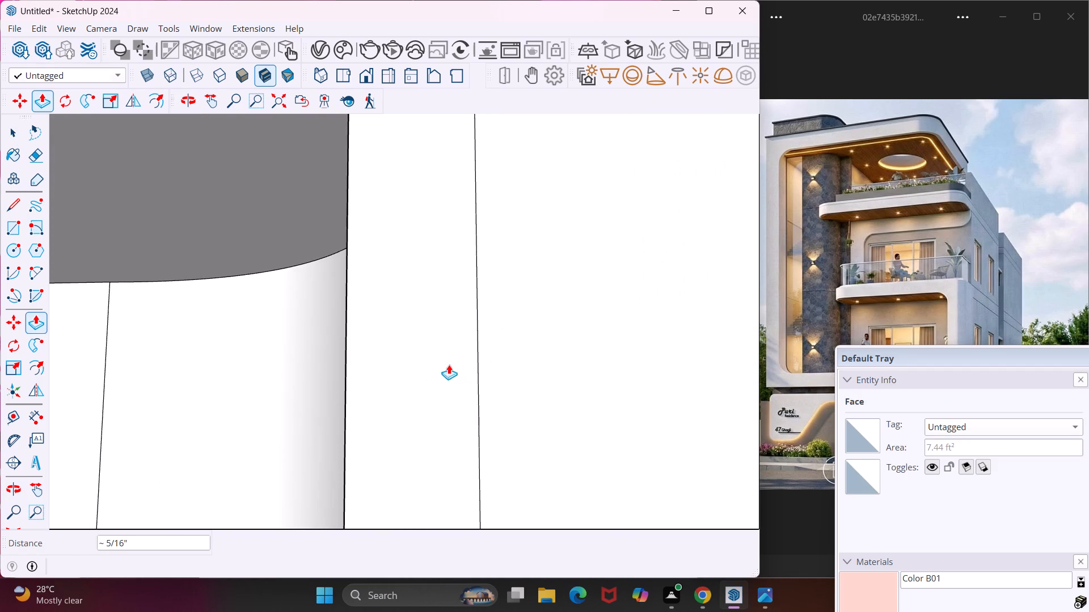
scroll(385, 365, "down", 6)
middle_click_drag(494, 342, 349, 354)
scroll(348, 352, "down", 7)
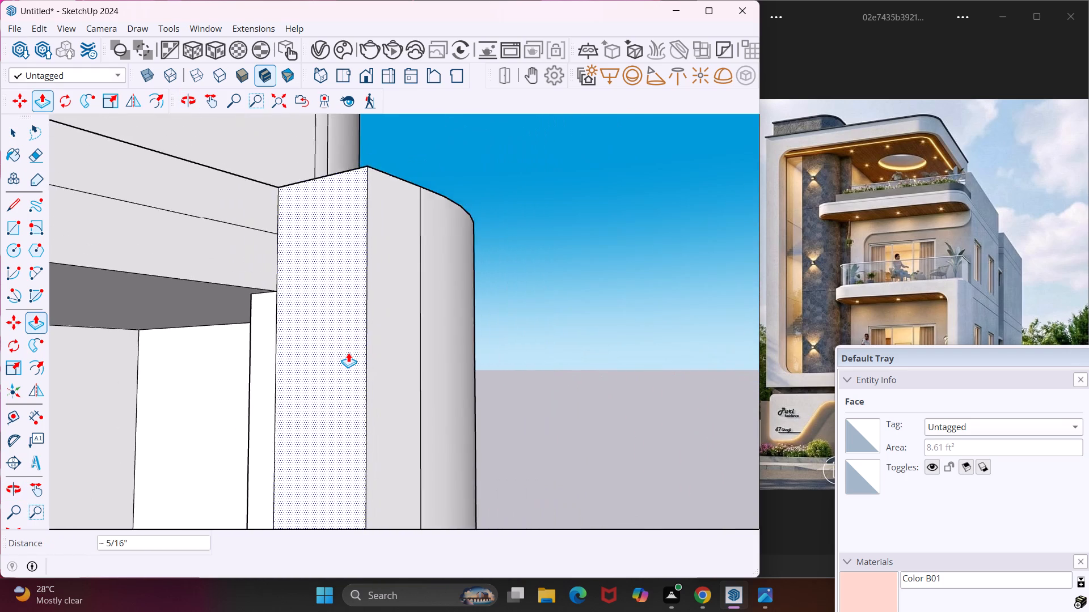
scroll(348, 352, "down", 15)
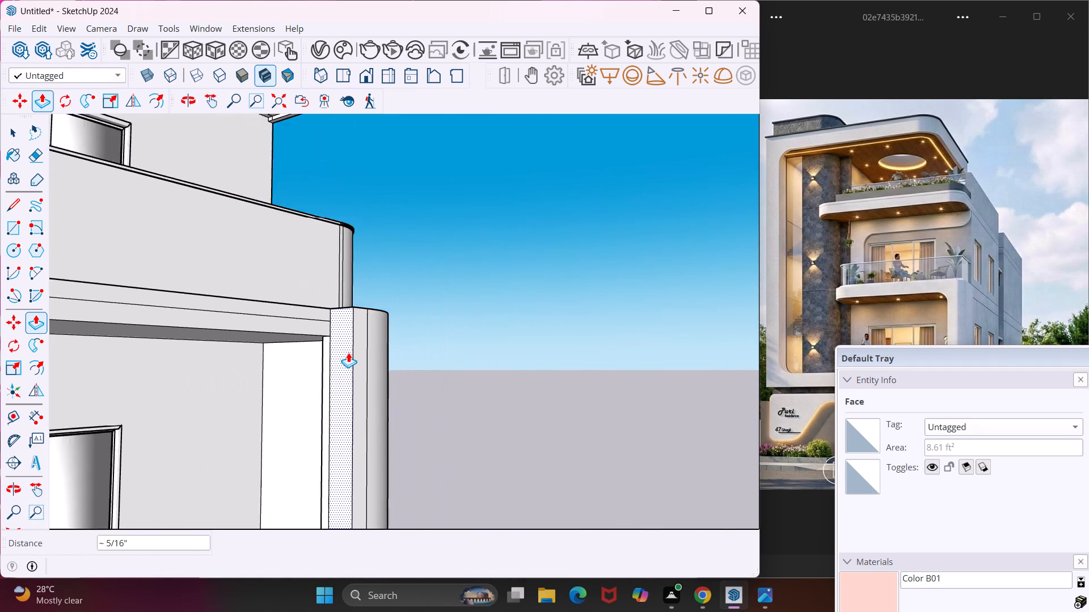
scroll(348, 352, "down", 4)
key("Escape")
key("space")
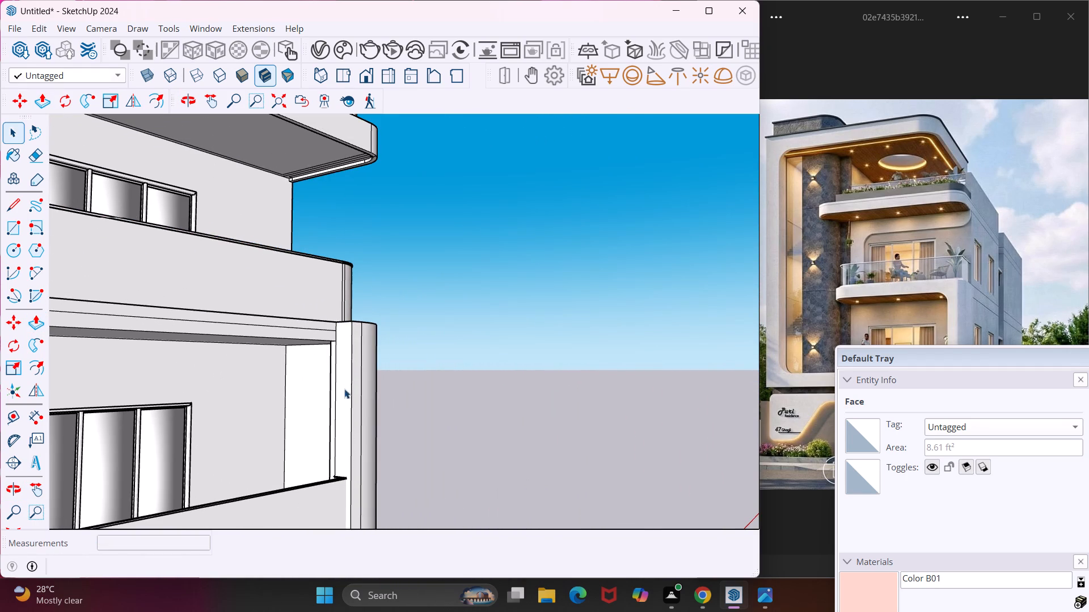
Draw a 2-point arc tangent to the pillar's inner edge and the balcony beam's lower edge, rounding the opening's upper corner.
left_click(34, 277)
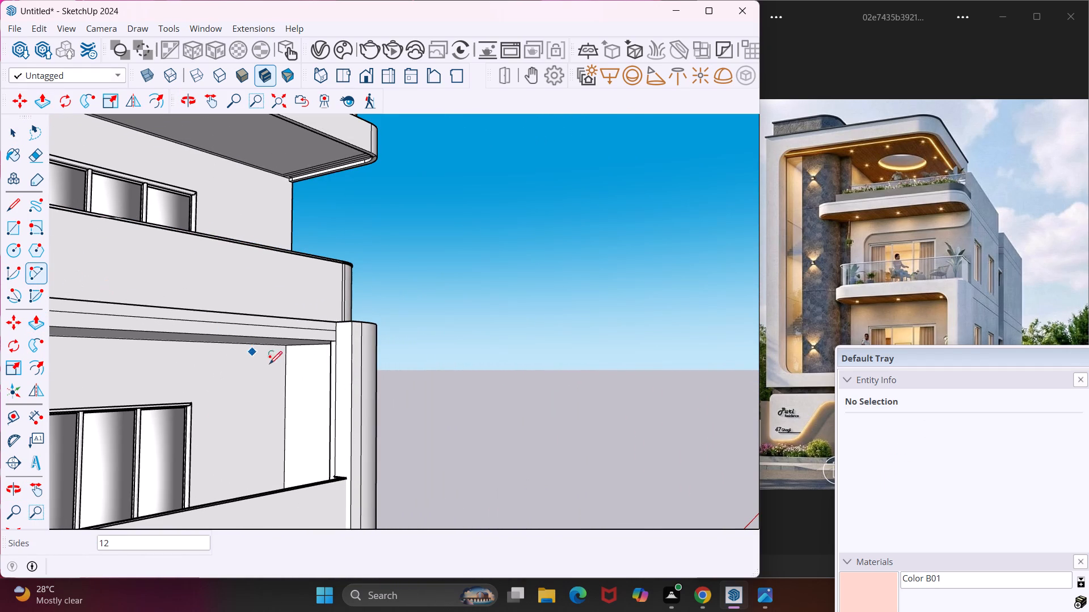
scroll(336, 397, "up", 8)
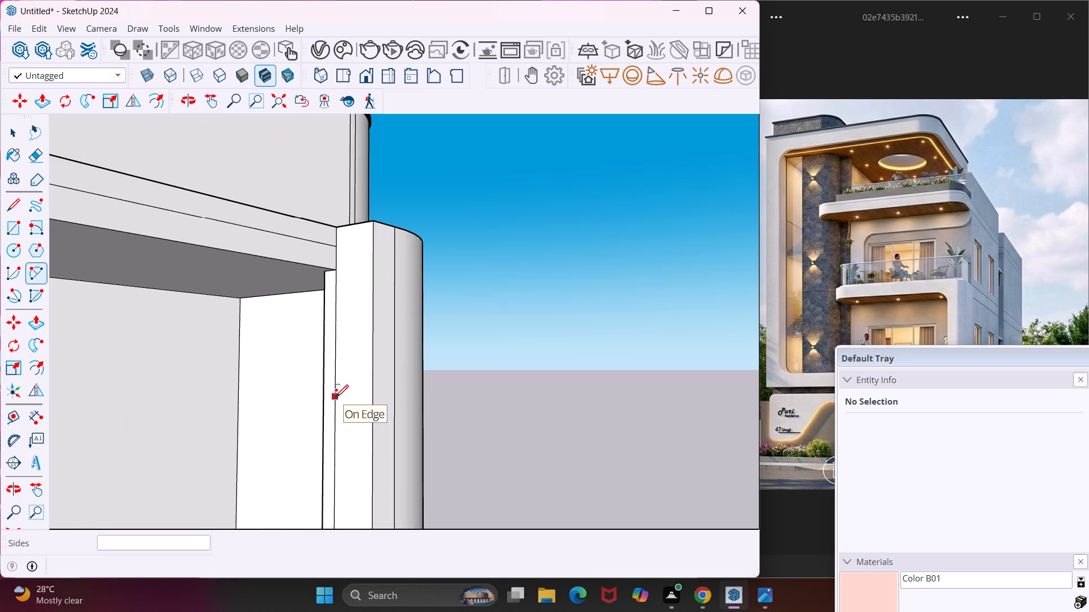
left_click(325, 390)
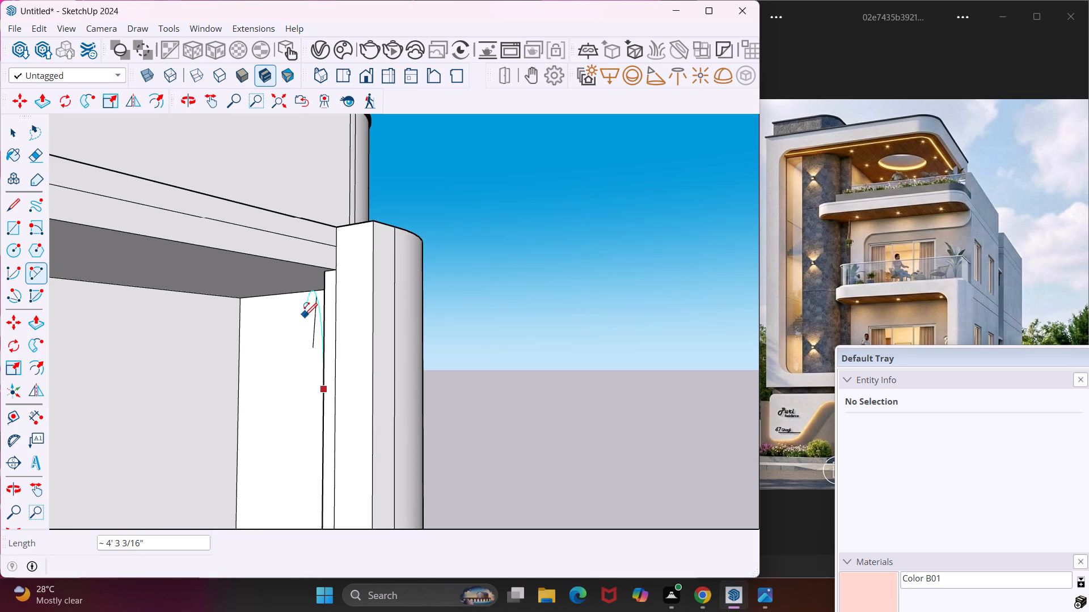
key("Escape")
scroll(337, 363, "up", 3)
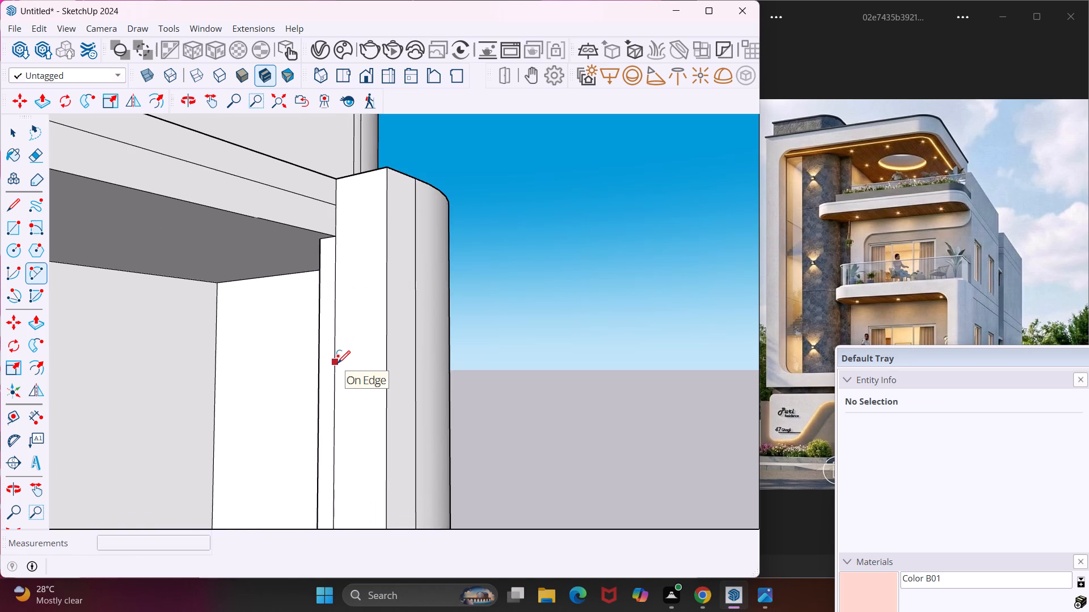
left_click(338, 363)
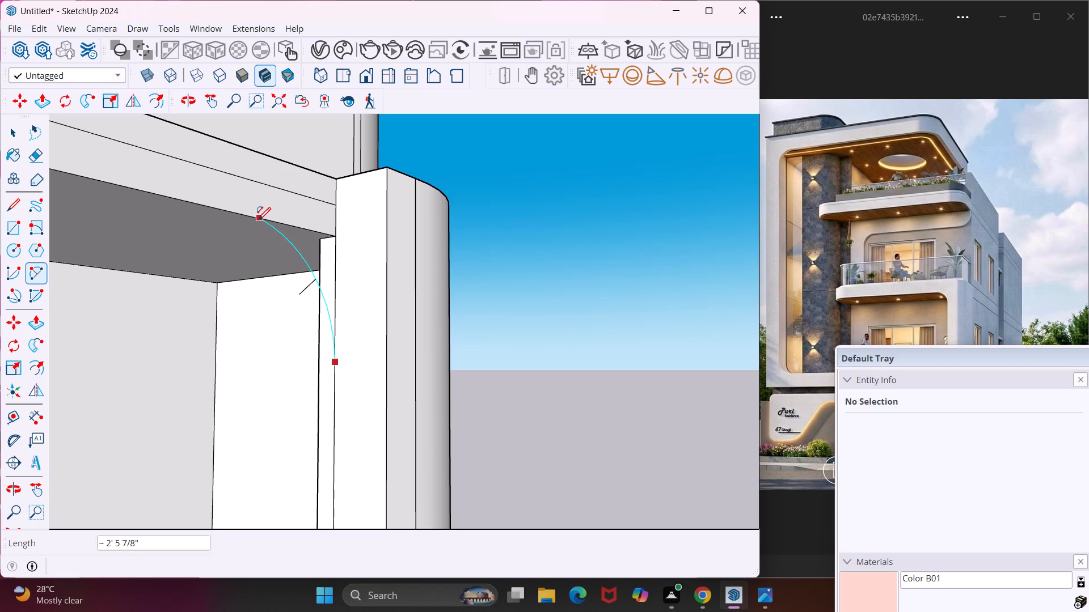
left_click(258, 220)
scroll(258, 220, "up", 1)
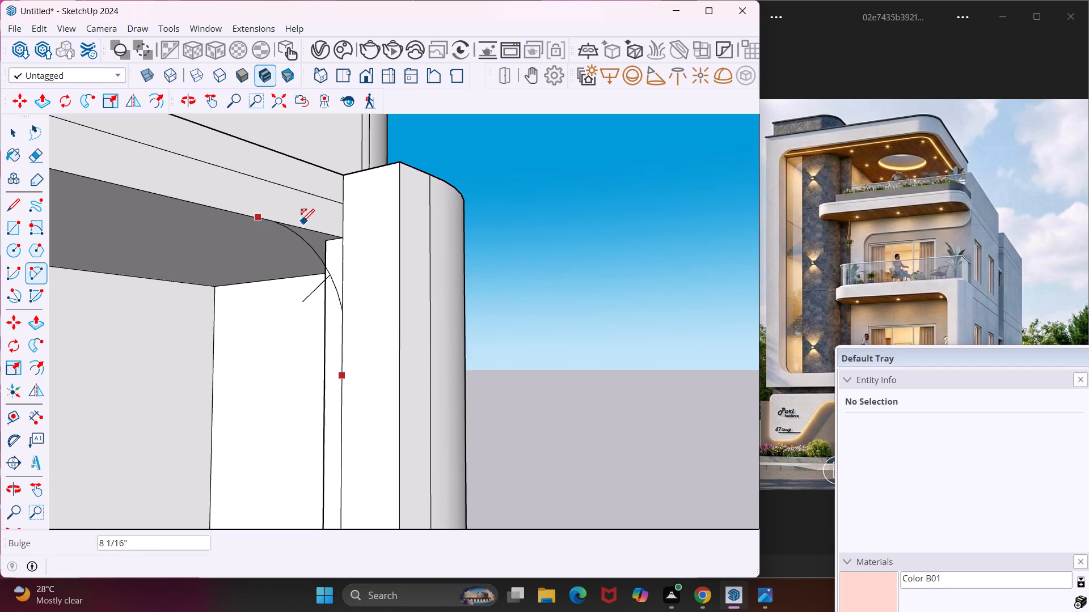
scroll(304, 226, "up", 5)
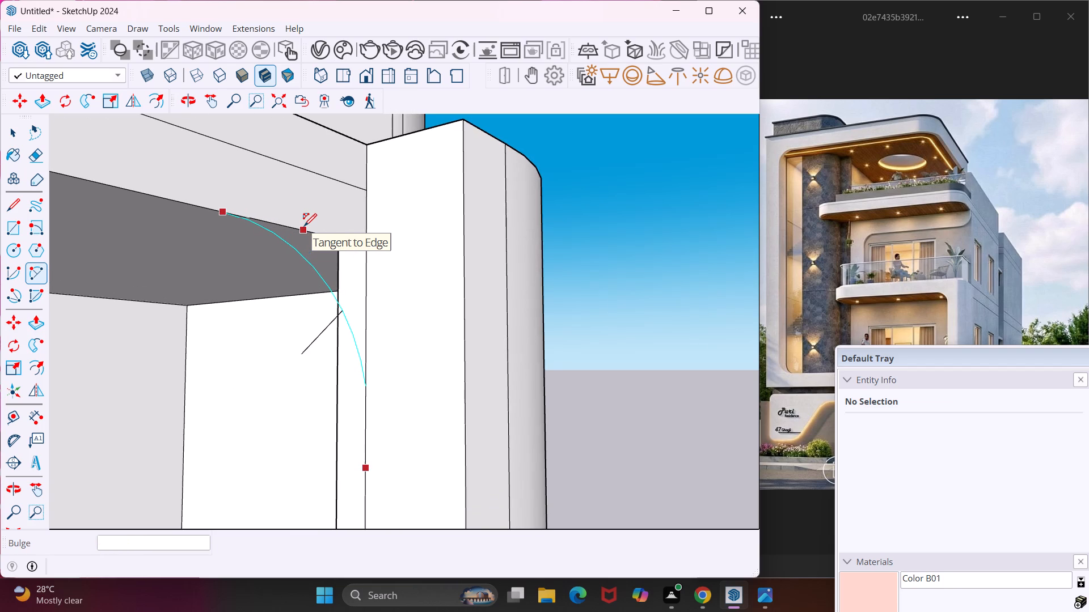
left_click(304, 226)
key("Escape")
key("space")
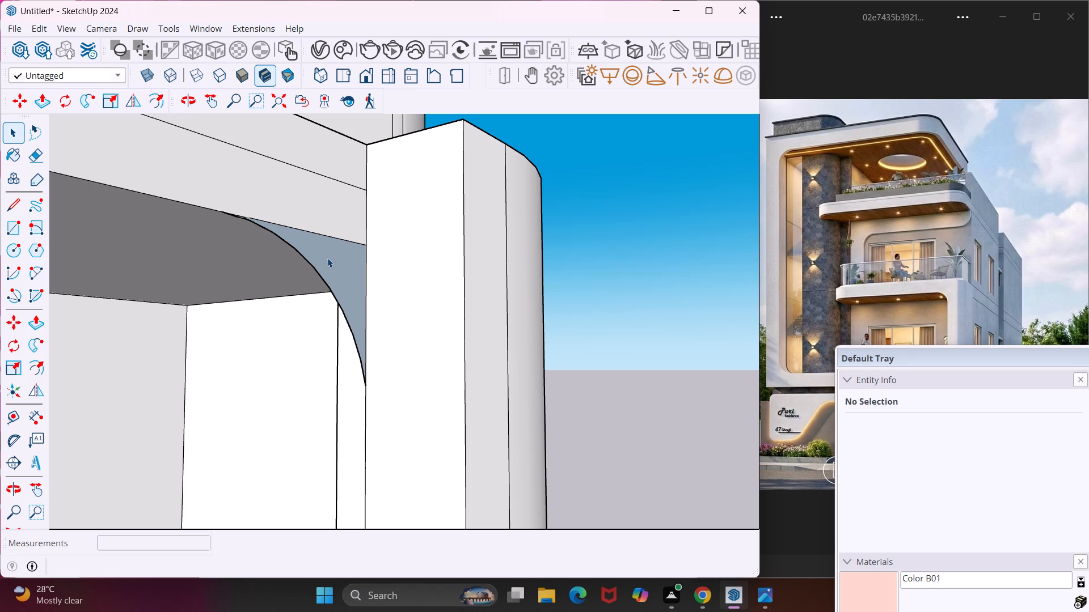
Push/Pull the arc-cut corner face beneath the balcony outward by about 1' 1/8", to the pillar's front edge.
left_click(329, 259)
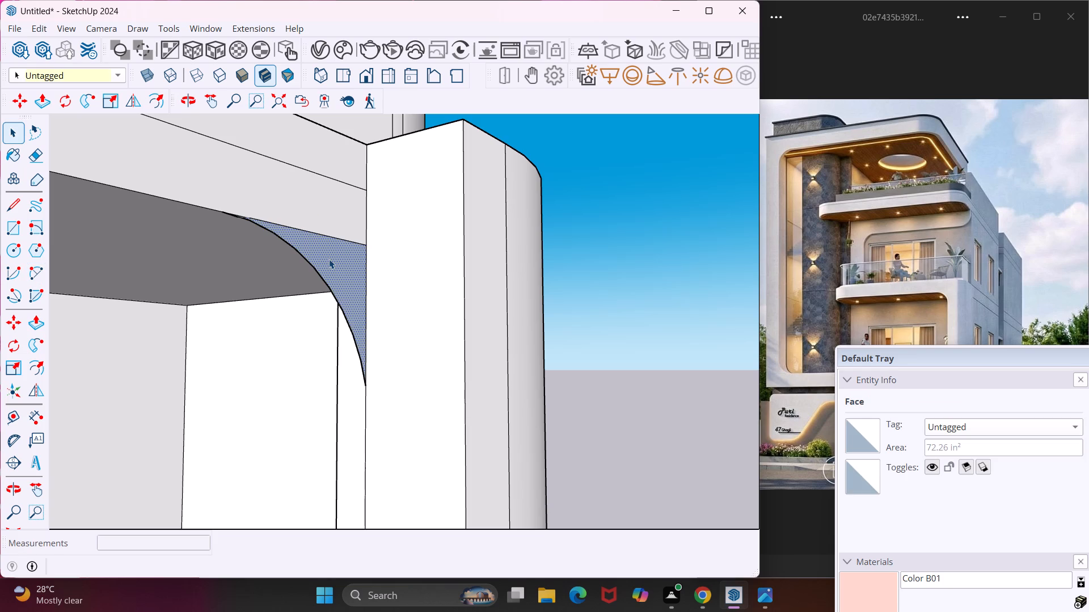
key("p")
left_click(329, 259)
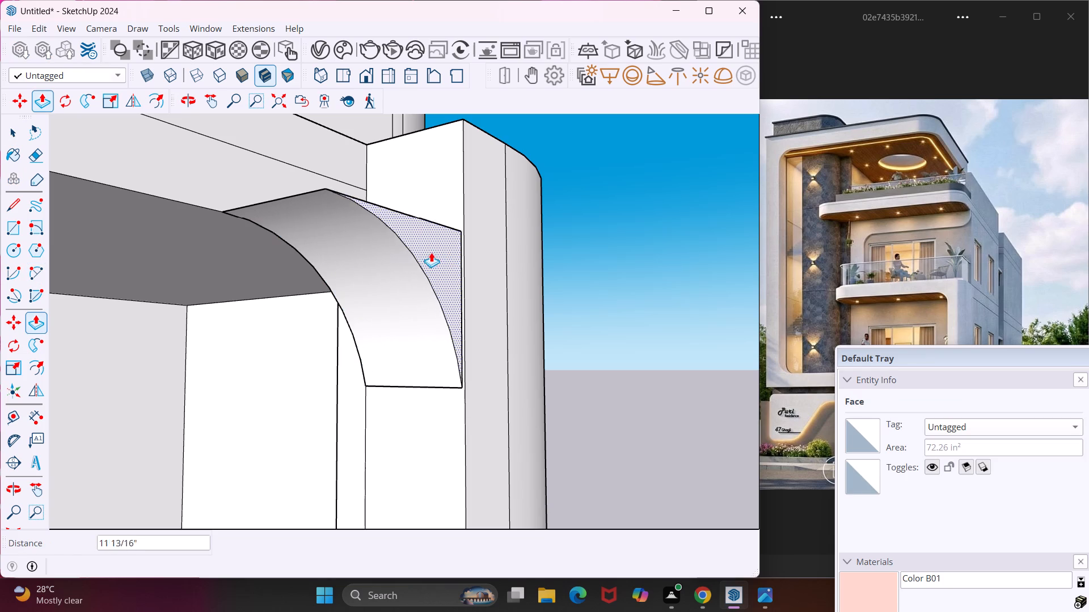
left_click(465, 410)
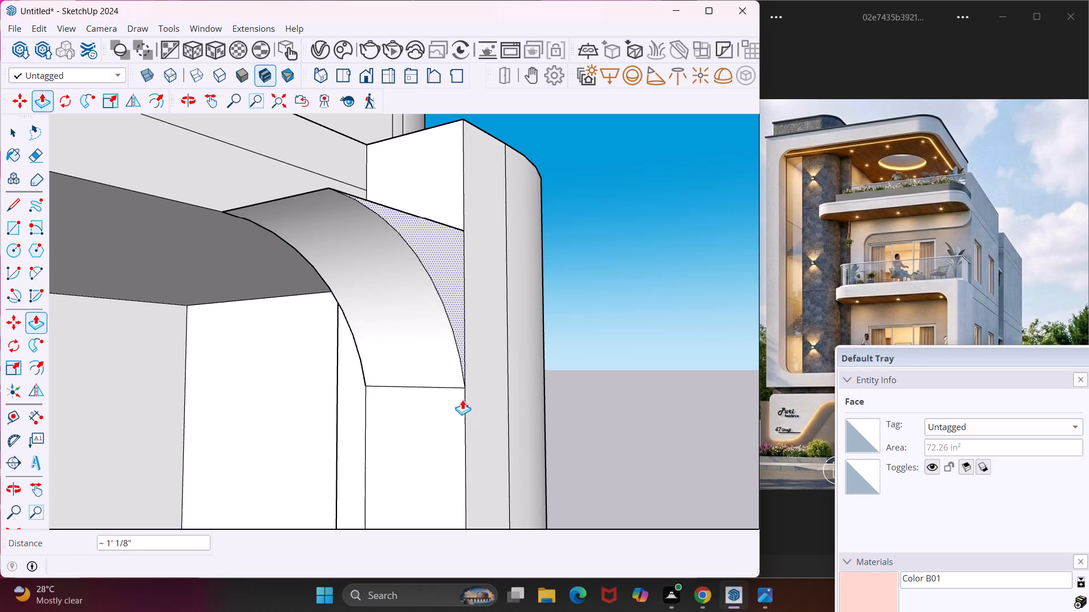
middle_click_drag(453, 287, 423, 421)
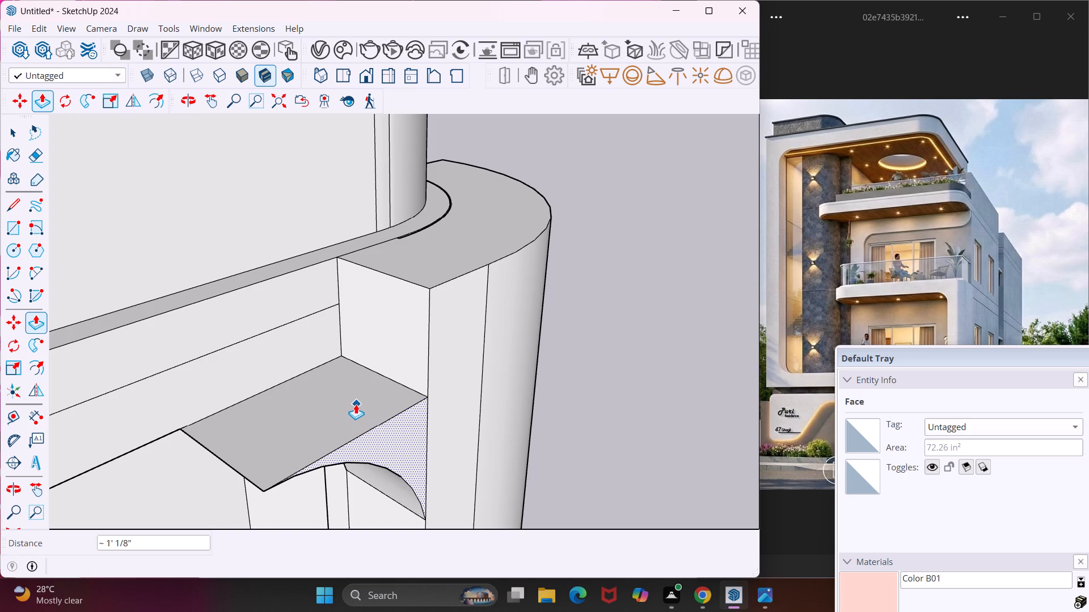
key("Escape")
Push/Pull the top face of the extruded corner piece upward by 11", level with the pillar's top.
key("space")
left_click(353, 403)
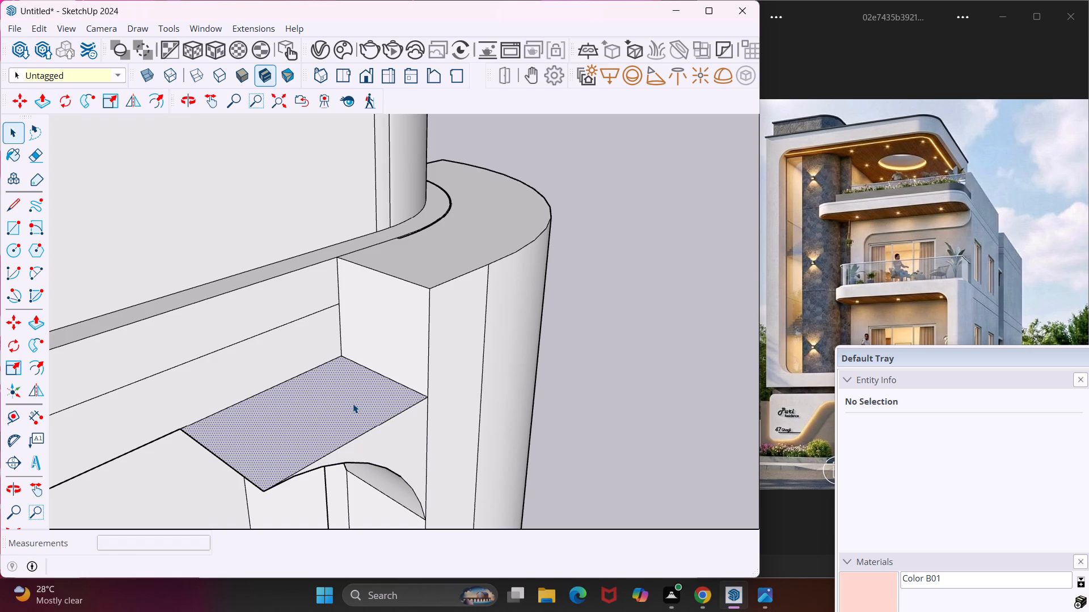
key("p")
left_click(353, 403)
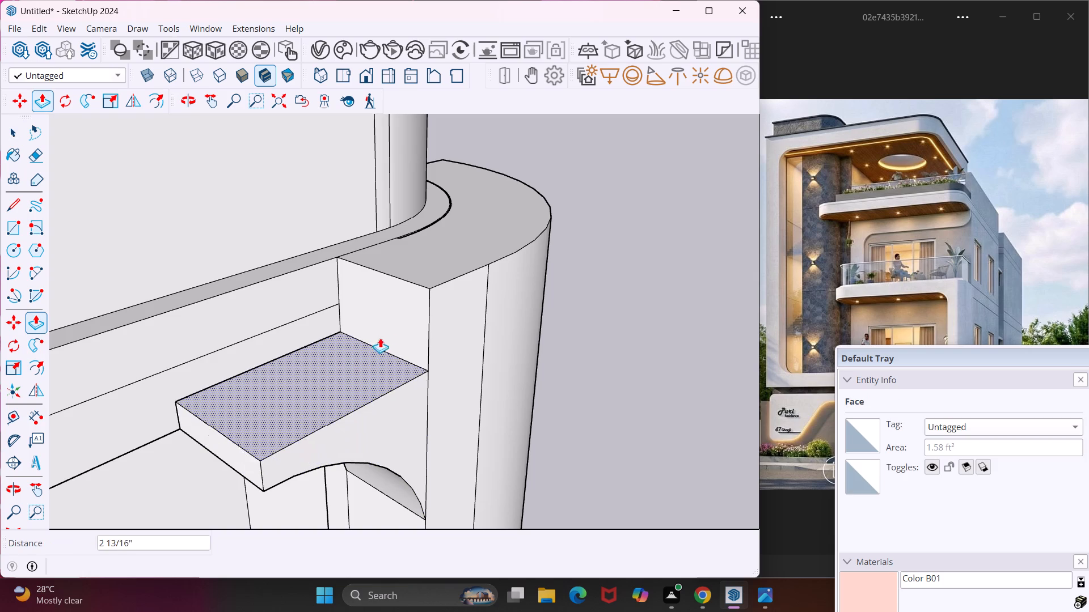
left_click(429, 290)
scroll(364, 296, "down", 7)
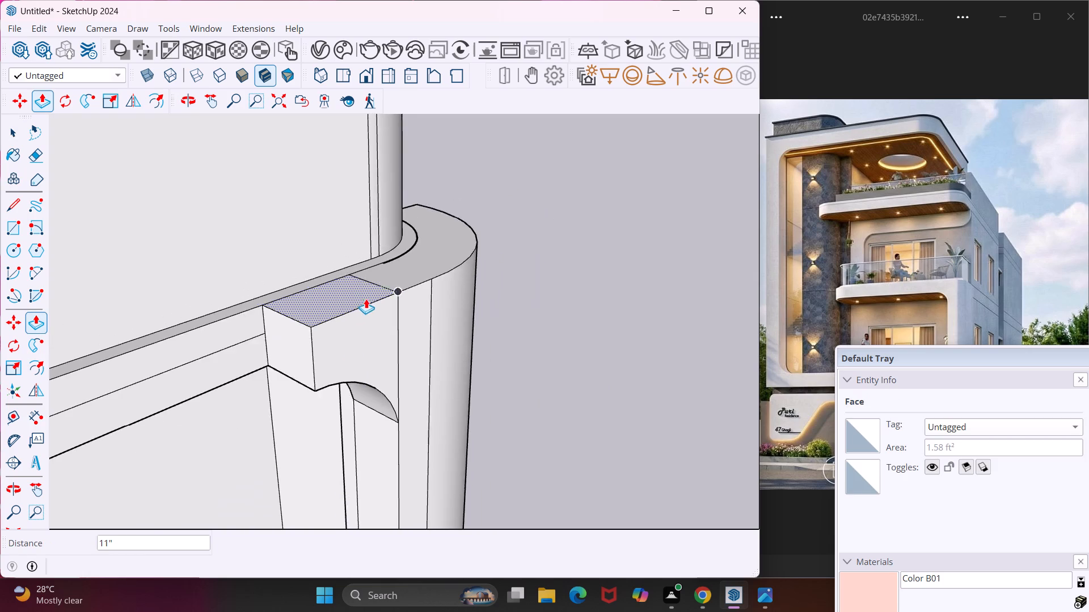
scroll(360, 301, "down", 12)
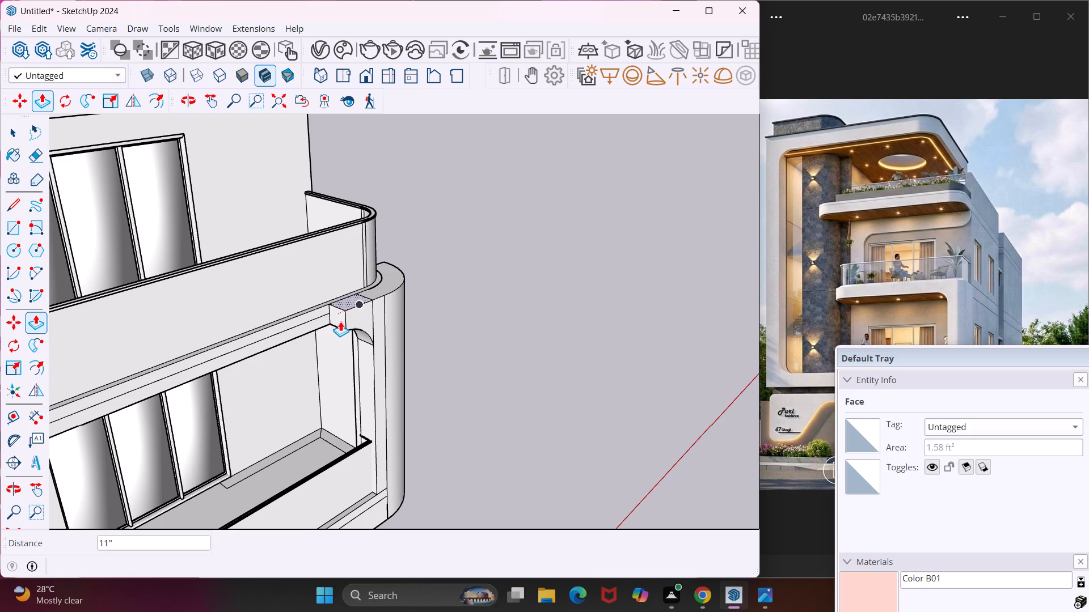
key("Escape")
Push/Pull the corner piece's end face by about 12' 11 1/4" along the balcony beam, to where its rounded end starts.
left_click(337, 317)
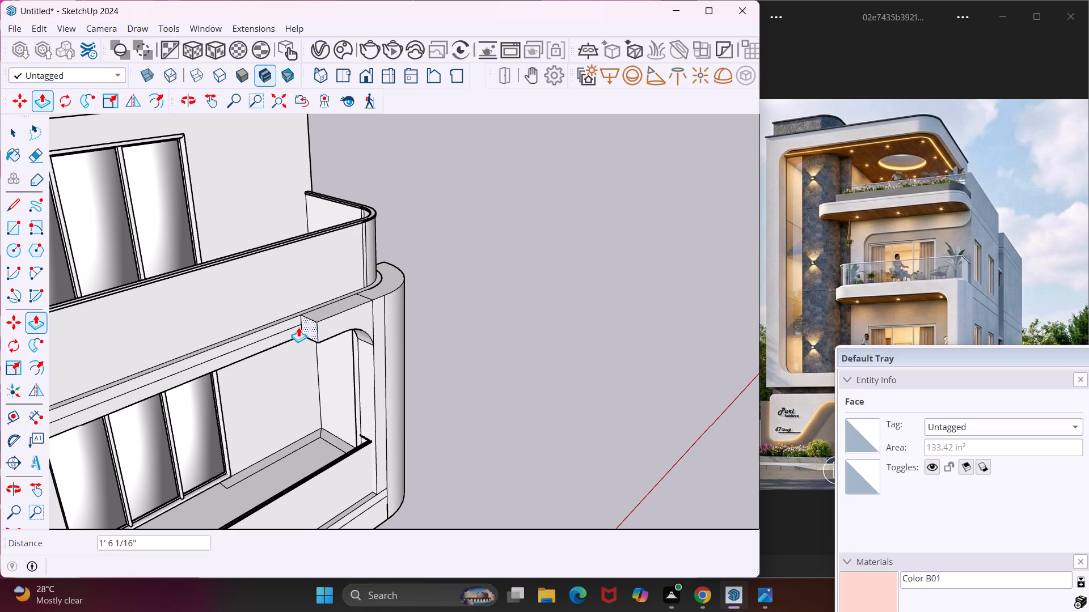
scroll(184, 400, "down", 10)
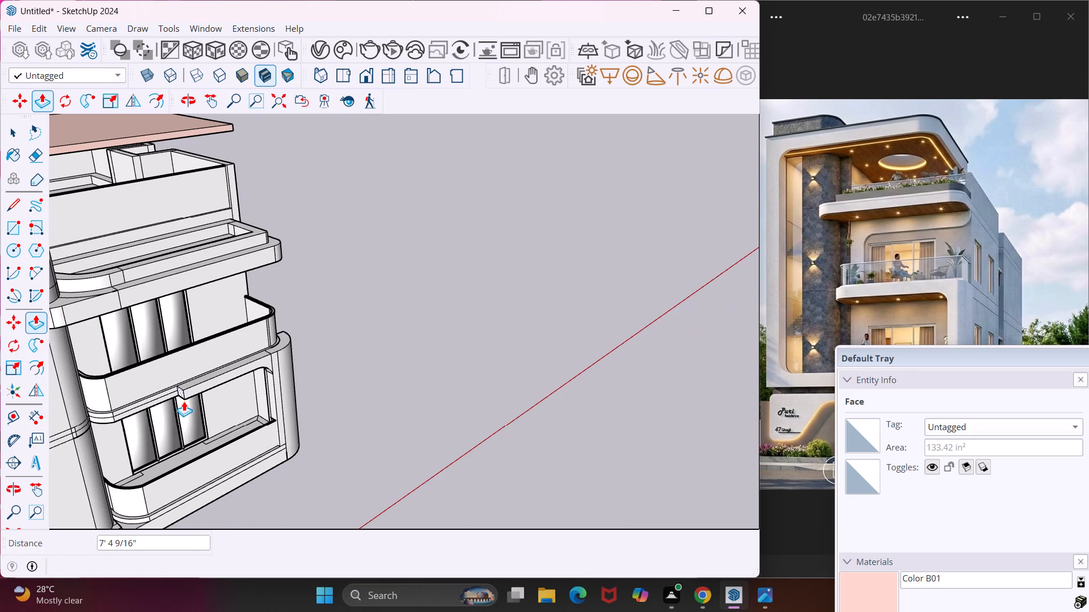
scroll(118, 413, "up", 2)
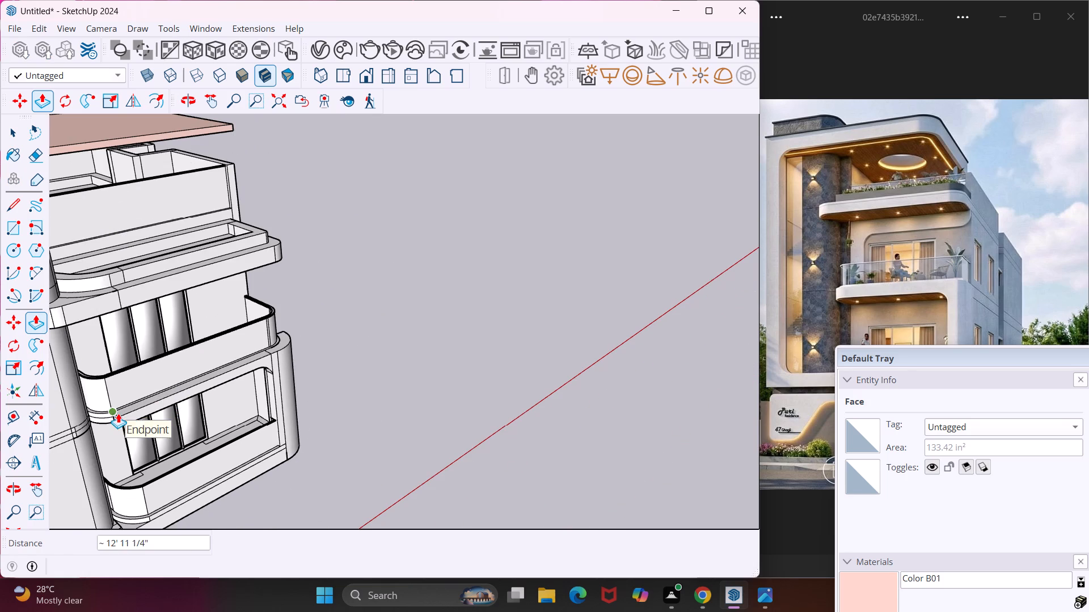
scroll(118, 413, "up", 2)
middle_click_drag(118, 413, 255, 365)
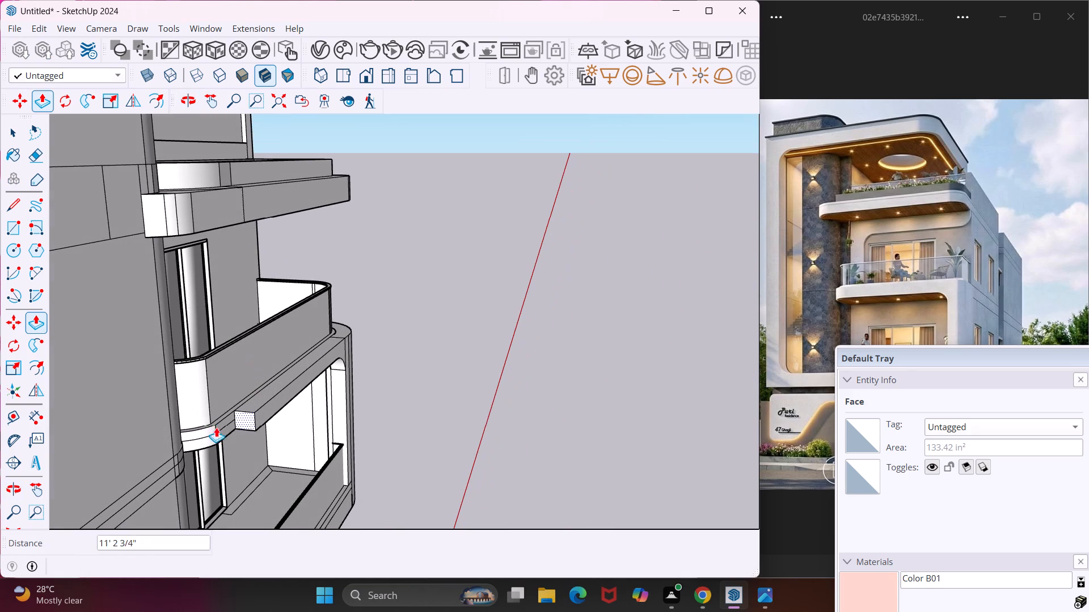
left_click(217, 431)
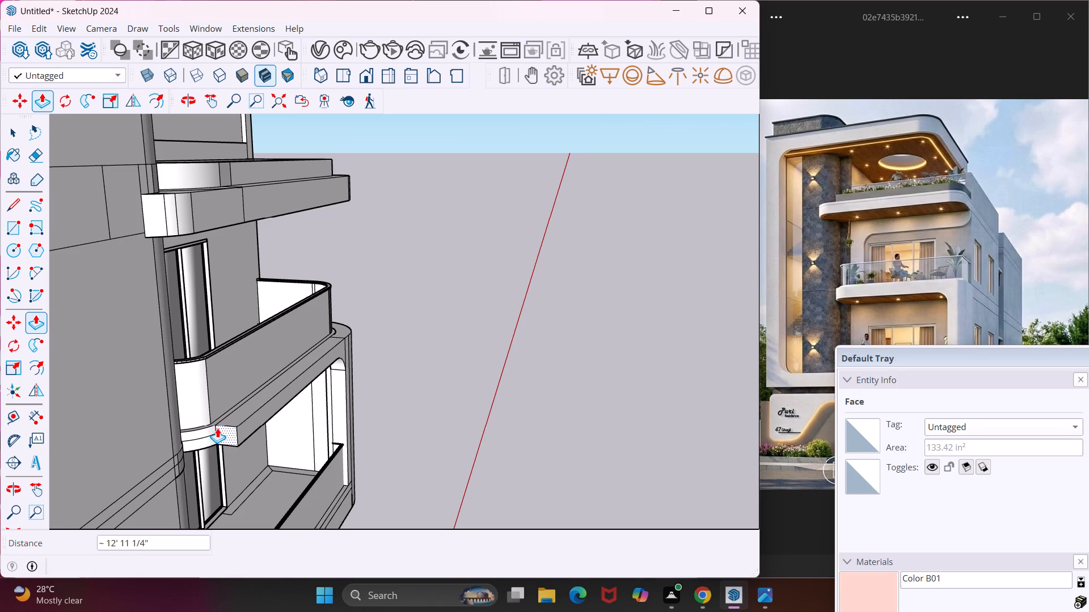
key("Escape")
key("space")
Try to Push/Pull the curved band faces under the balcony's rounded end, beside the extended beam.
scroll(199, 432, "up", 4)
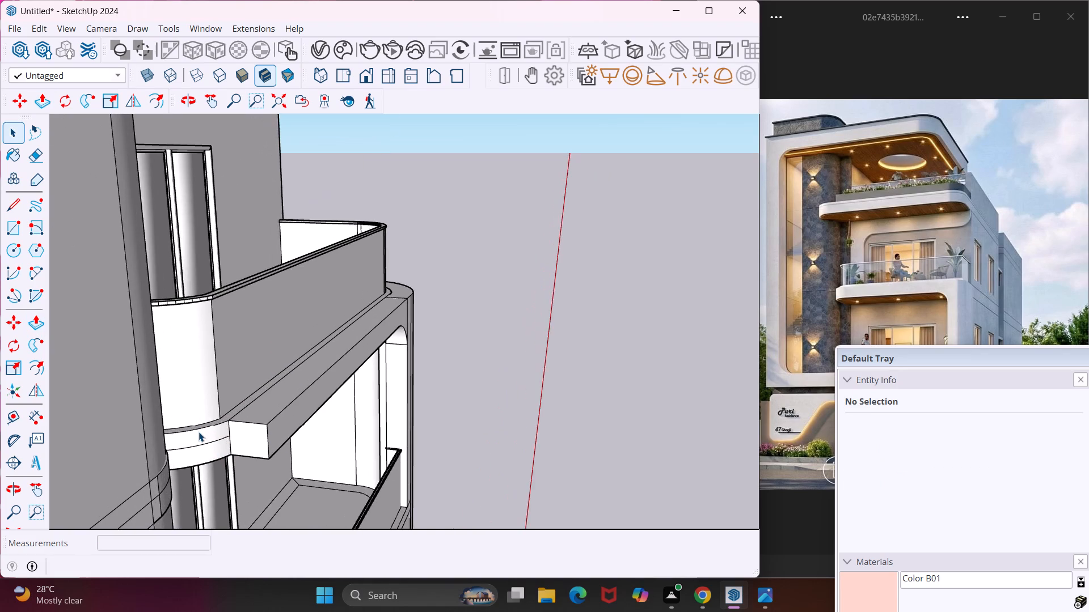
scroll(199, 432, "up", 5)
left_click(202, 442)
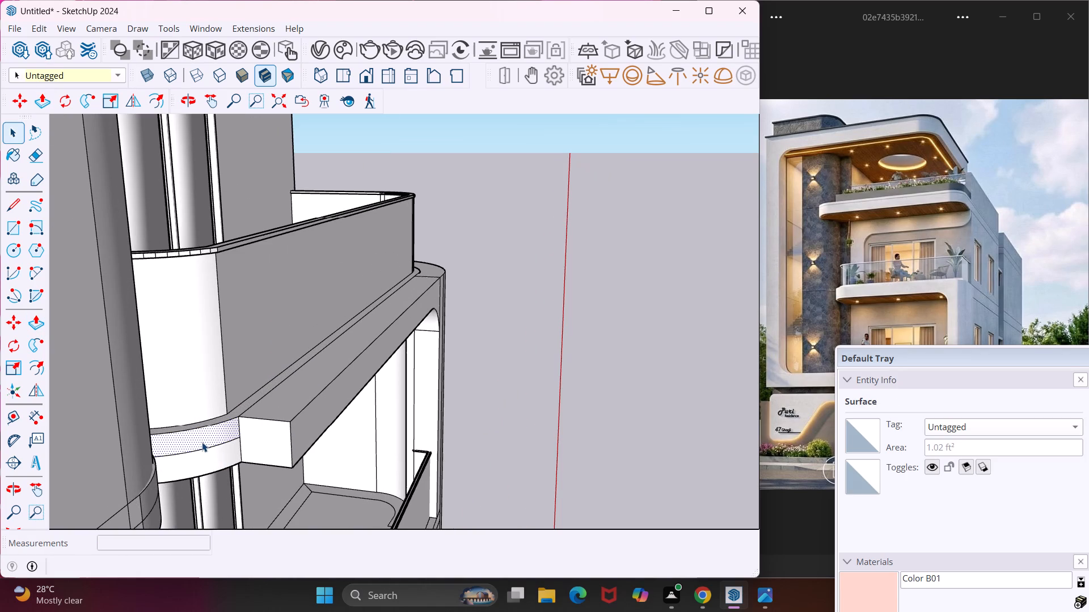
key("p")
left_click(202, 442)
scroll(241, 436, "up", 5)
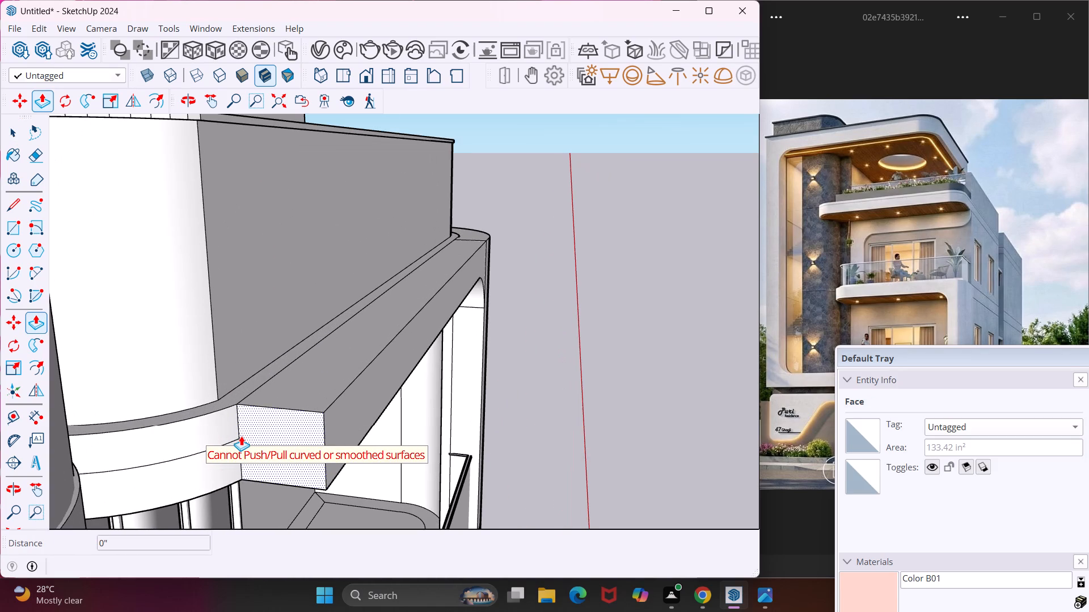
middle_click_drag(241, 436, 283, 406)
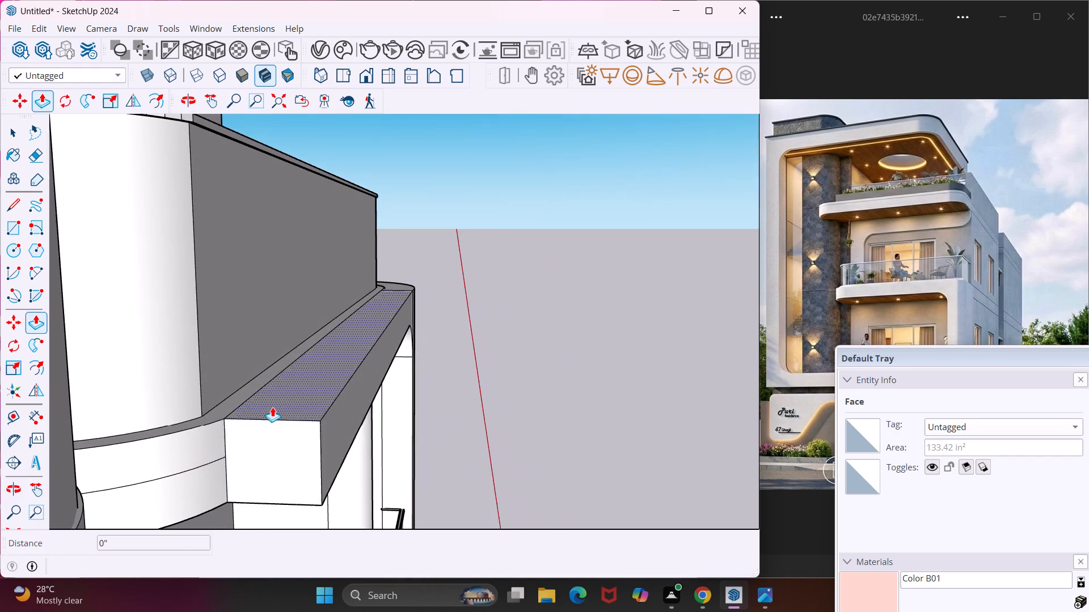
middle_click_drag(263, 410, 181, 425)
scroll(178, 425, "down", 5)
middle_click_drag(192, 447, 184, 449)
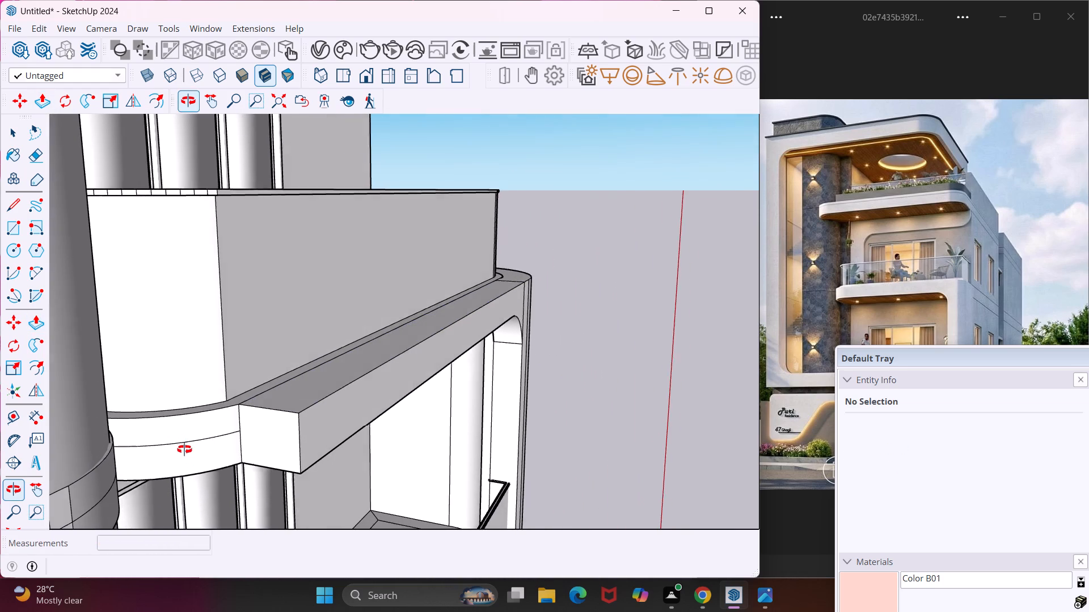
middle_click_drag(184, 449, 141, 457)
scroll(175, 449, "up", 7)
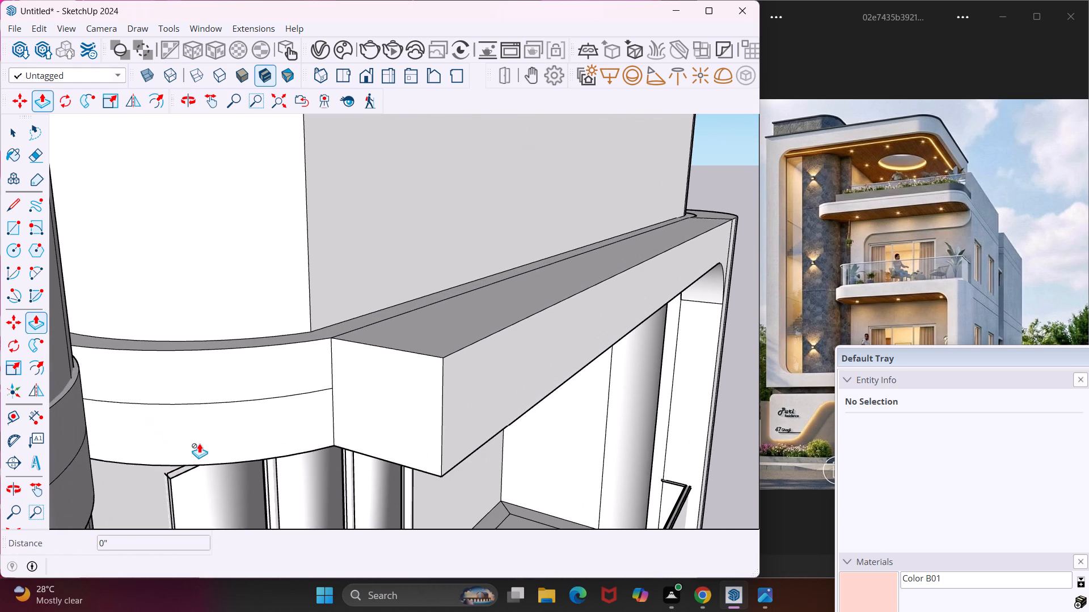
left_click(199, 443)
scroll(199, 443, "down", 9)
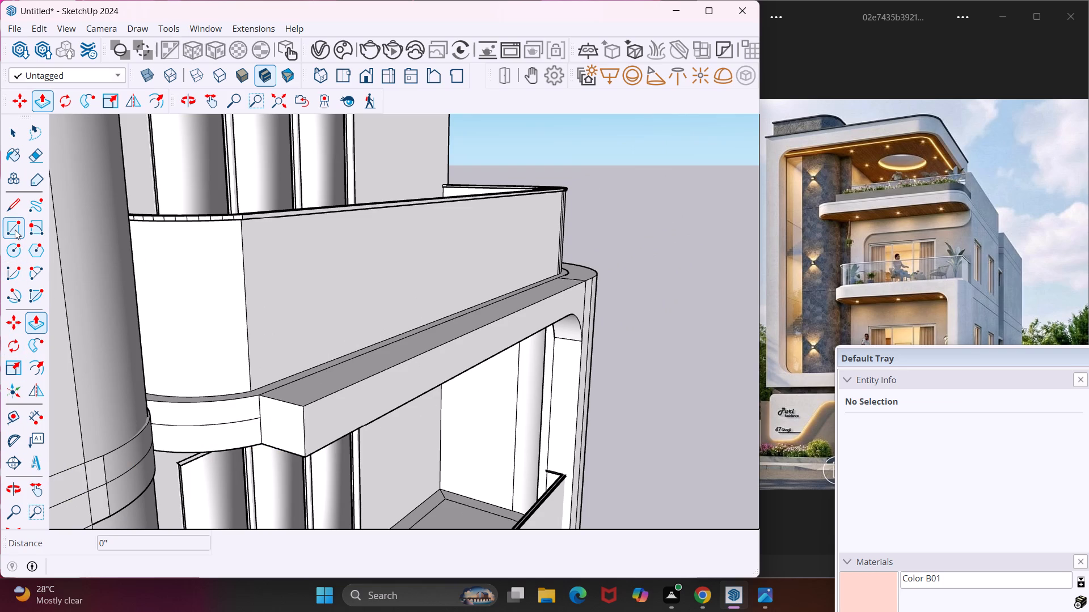
Draw a 2-point arc with a radius of about 1' 4 1/2" from the rounded column's band to the beam end's outer vertical edge.
left_click(36, 275)
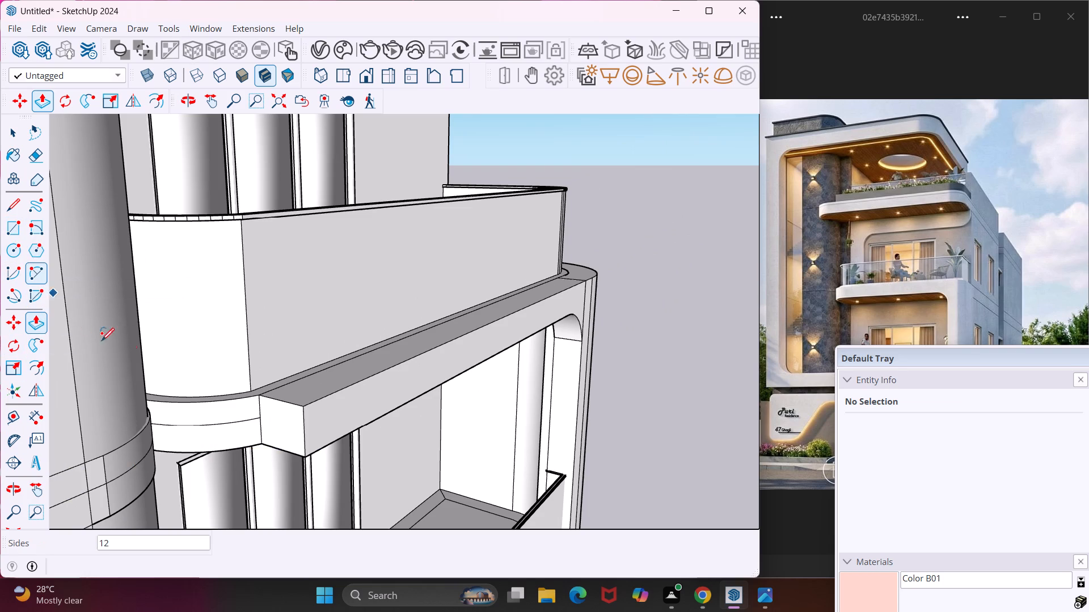
middle_click_drag(174, 464, 164, 445)
scroll(153, 443, "down", 3)
scroll(130, 410, "up", 3)
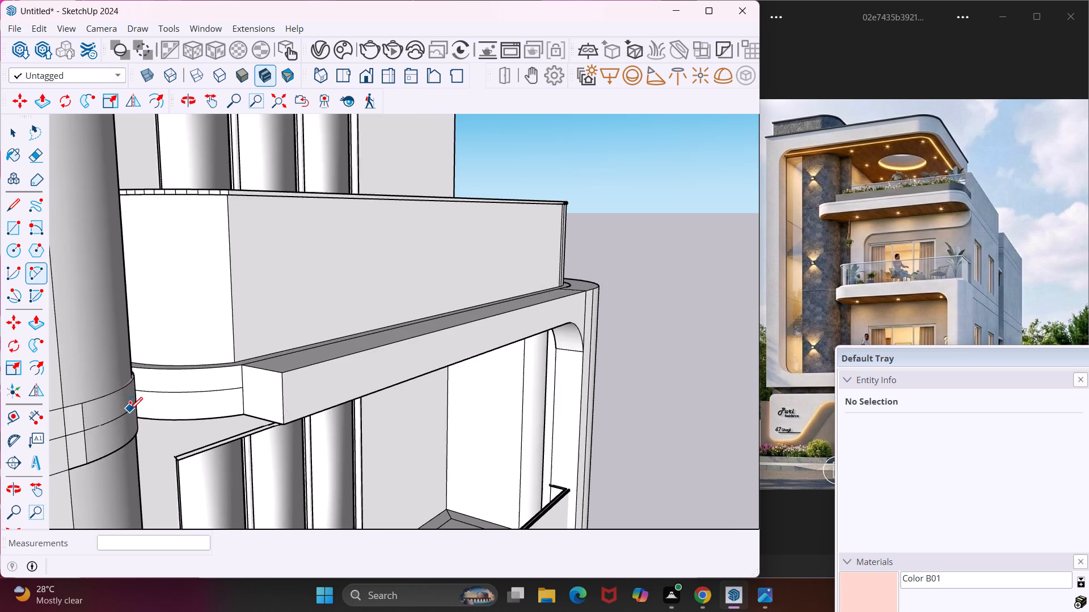
scroll(130, 410, "up", 6)
middle_click_drag(130, 411, 88, 419)
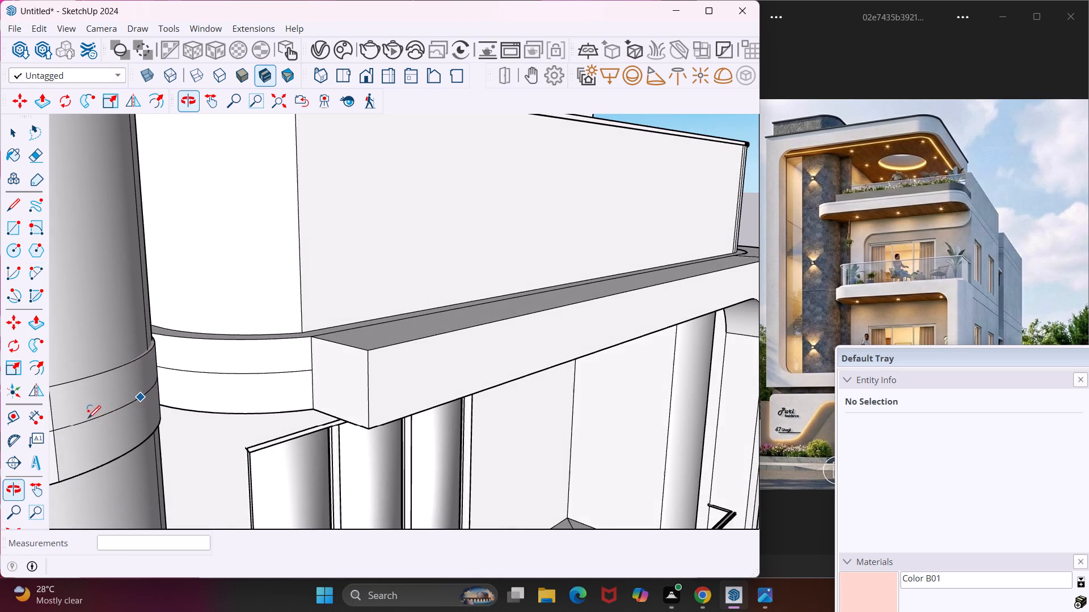
left_click(142, 398)
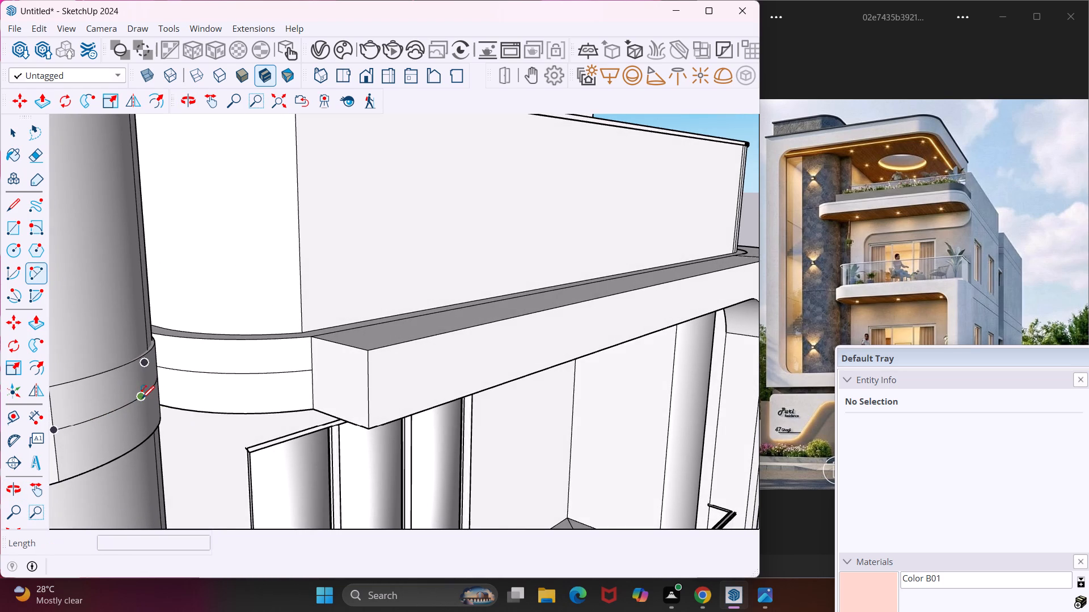
left_click(370, 388)
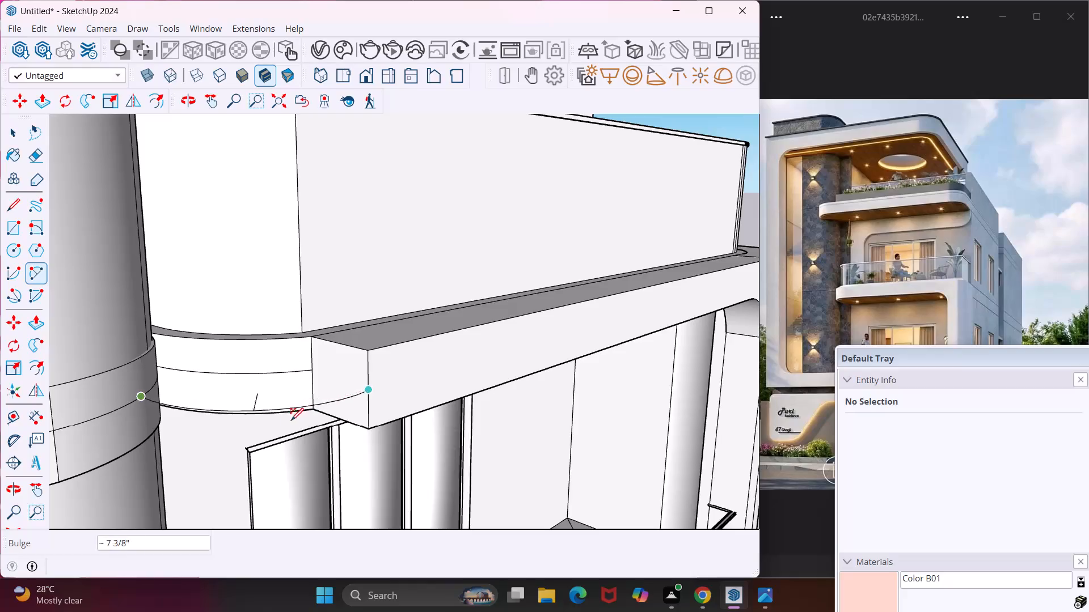
middle_click_drag(251, 430, 196, 430)
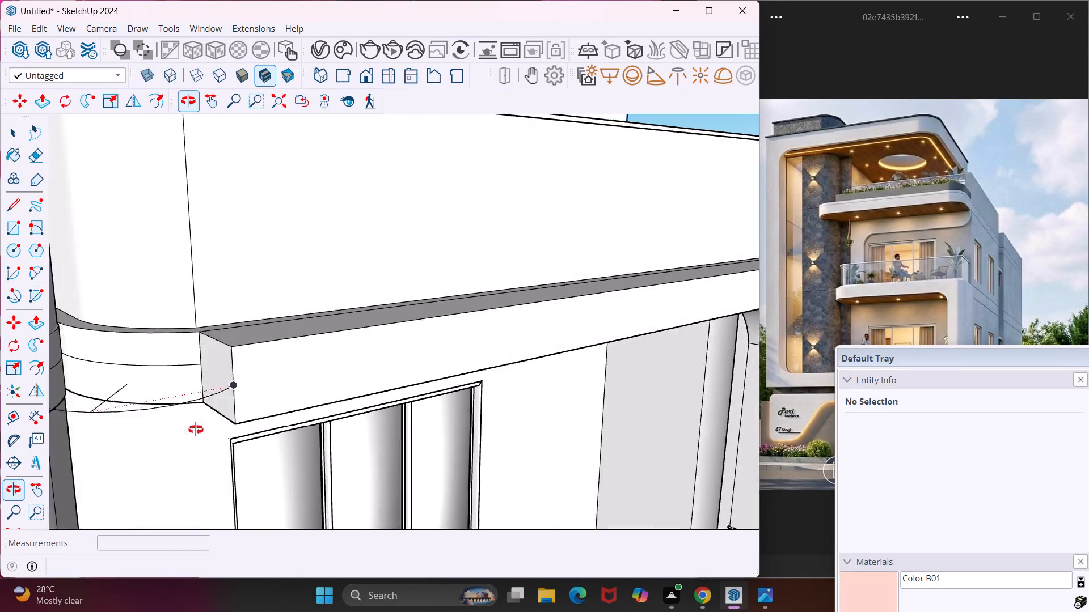
middle_click_drag(196, 430, 127, 437)
scroll(125, 432, "down", 15)
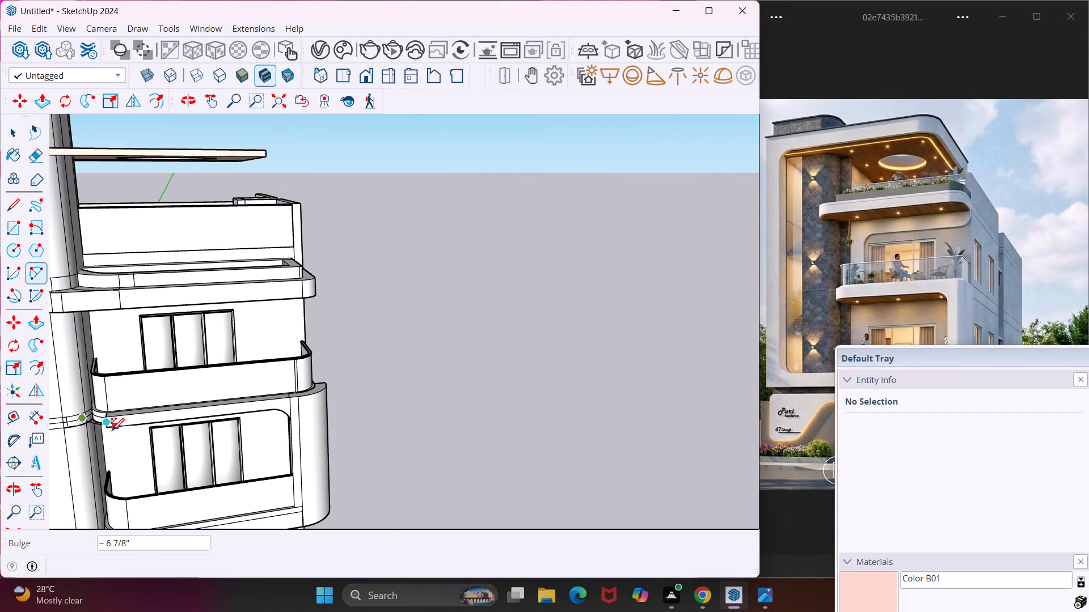
scroll(88, 430, "up", 10)
middle_click_drag(88, 430, 53, 436)
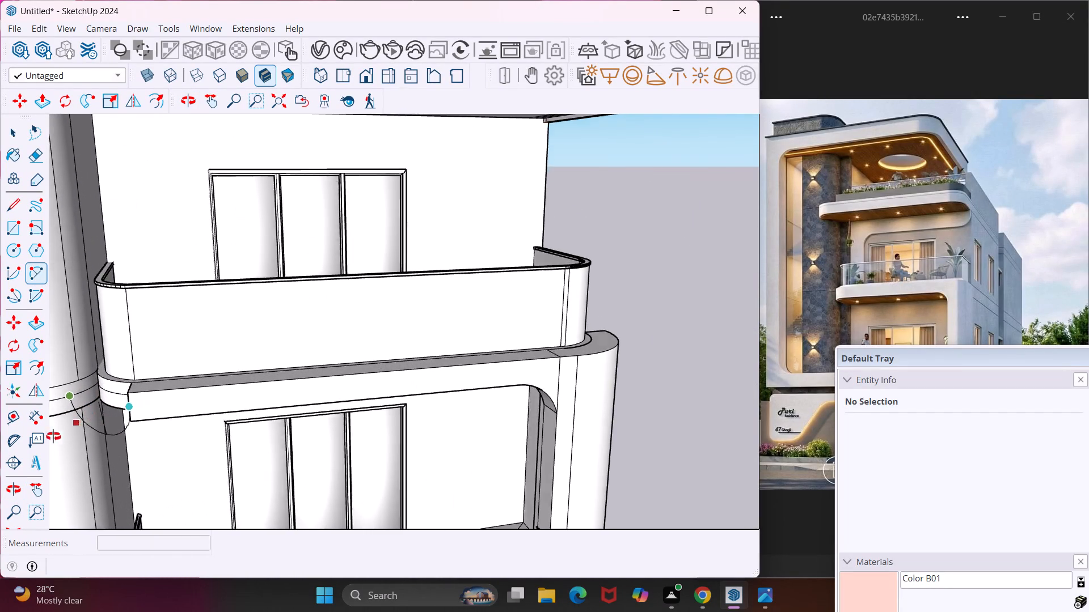
middle_click_drag(53, 436, 0, 450)
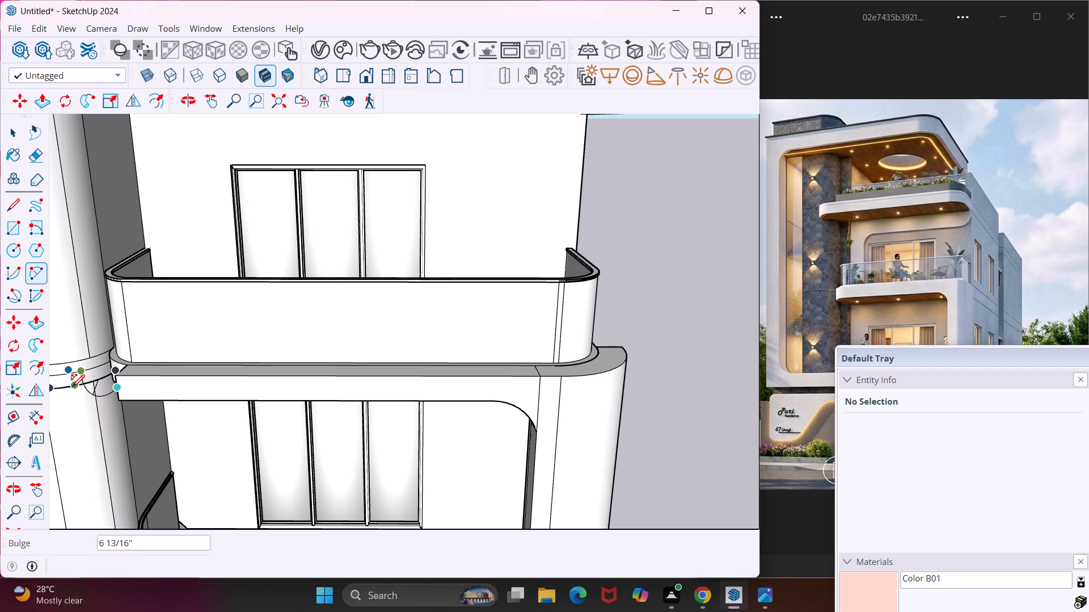
scroll(72, 382, "up", 3)
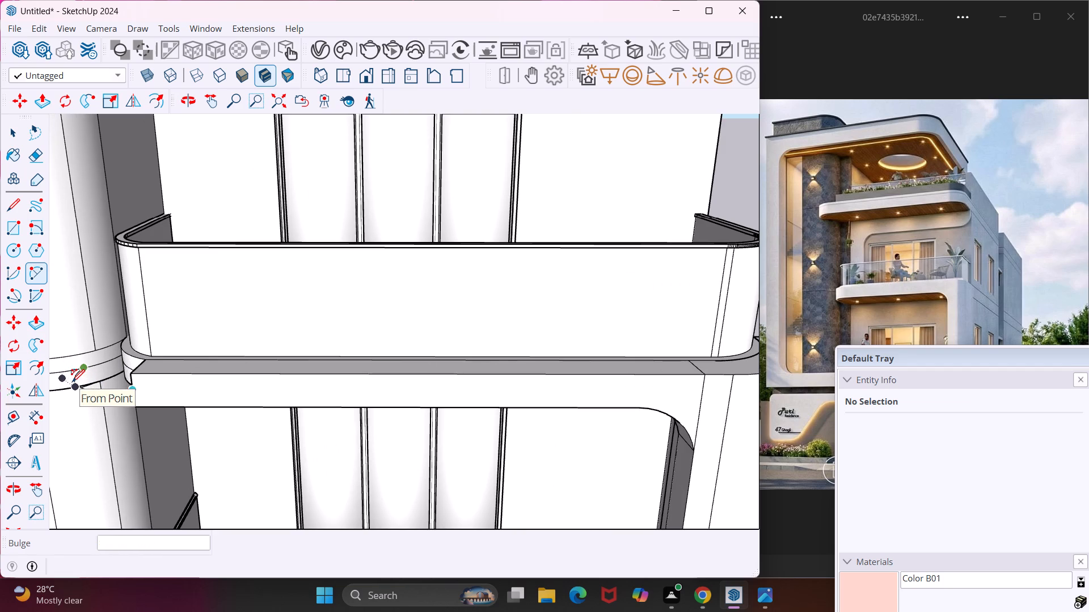
left_click(72, 382)
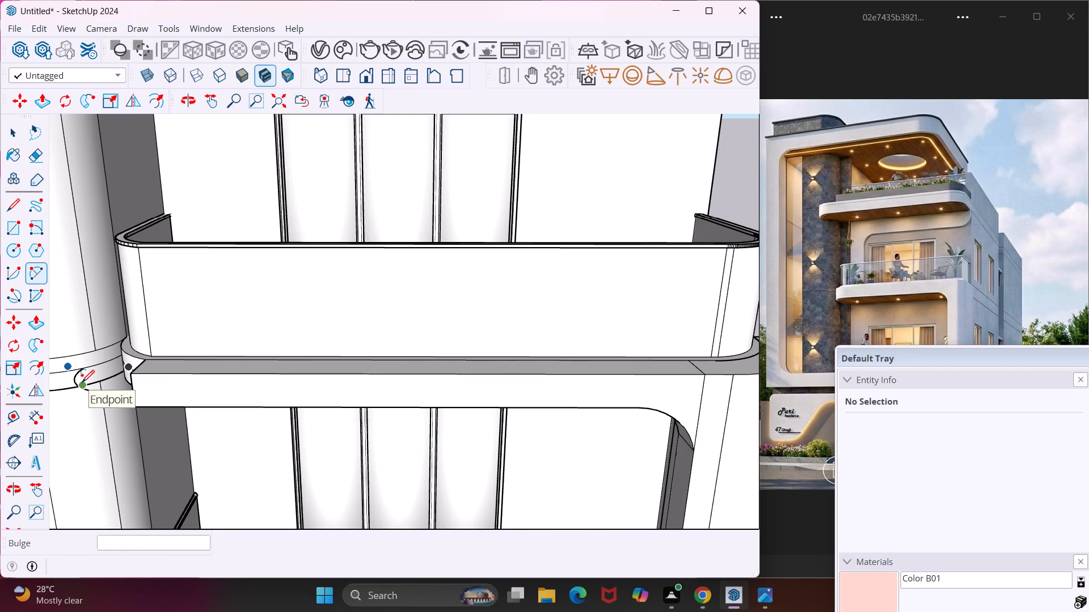
middle_click_drag(82, 382, 188, 356)
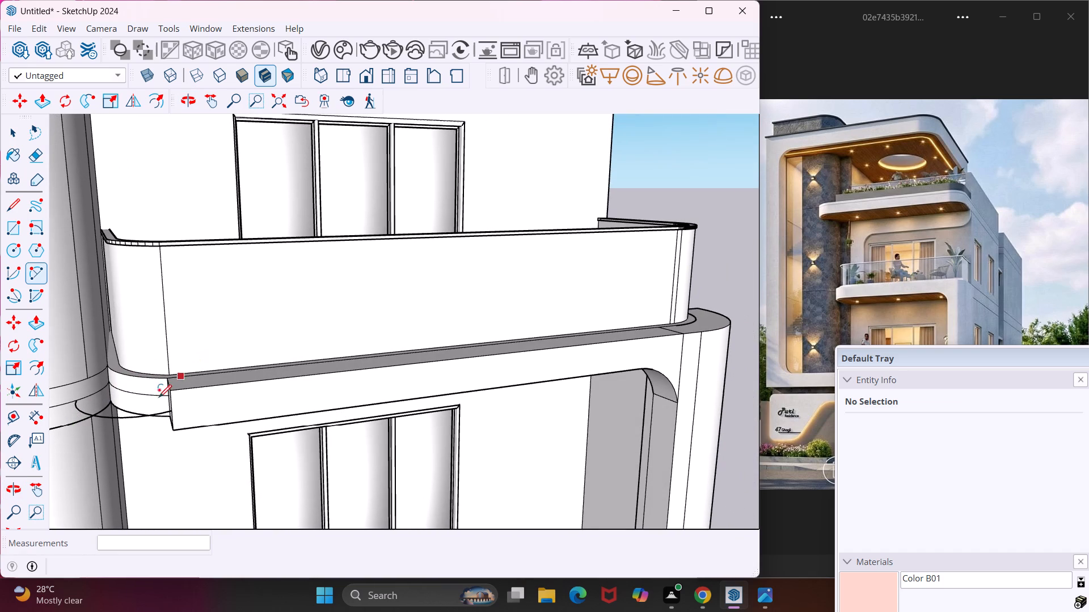
scroll(142, 408, "up", 4)
middle_click_drag(142, 408, 338, 370)
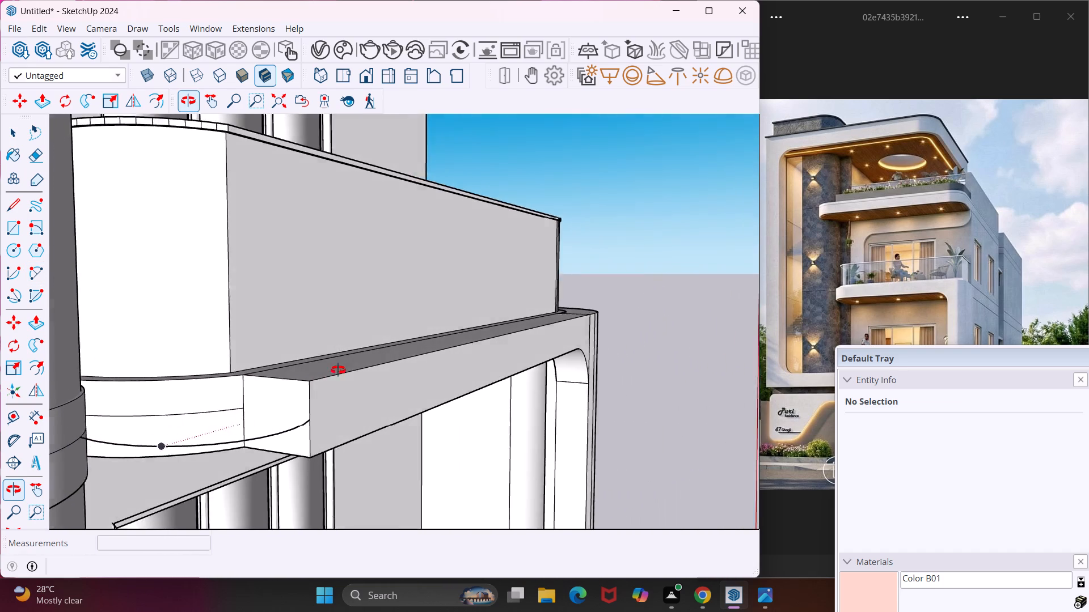
middle_click_drag(338, 370, 351, 369)
key("Escape")
Delete the arc of about 1' 4 1/2" radius between the rounded column's band and the beam end.
key("space")
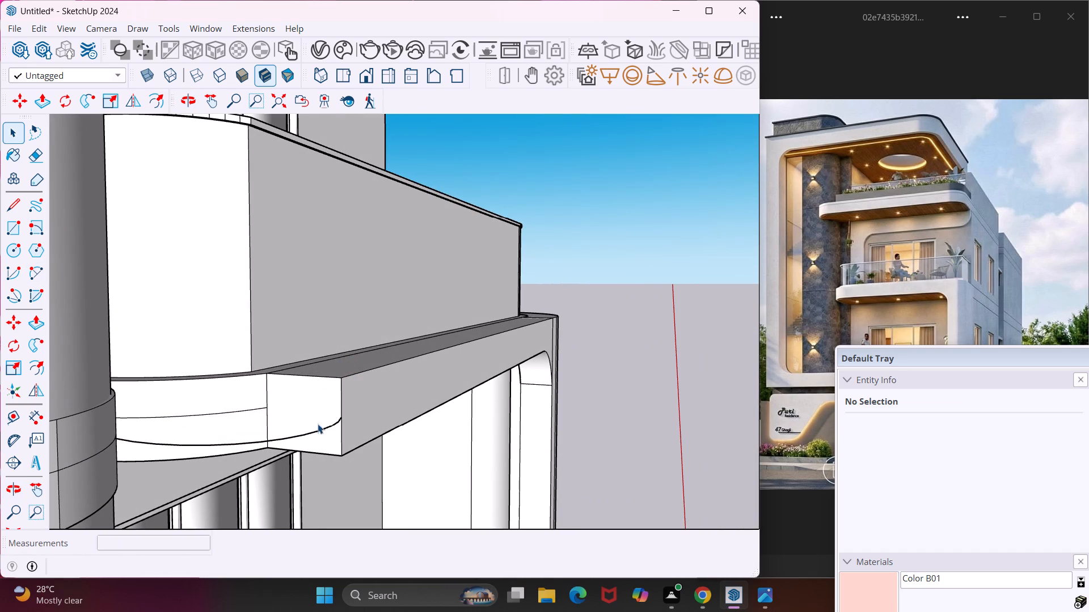
left_click(319, 430)
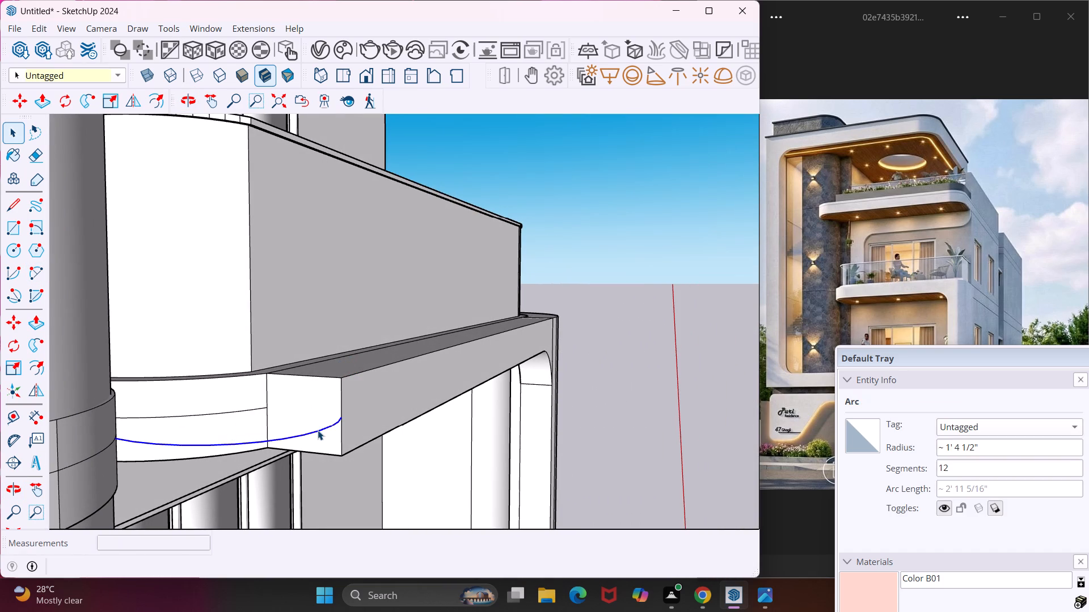
key("Delete")
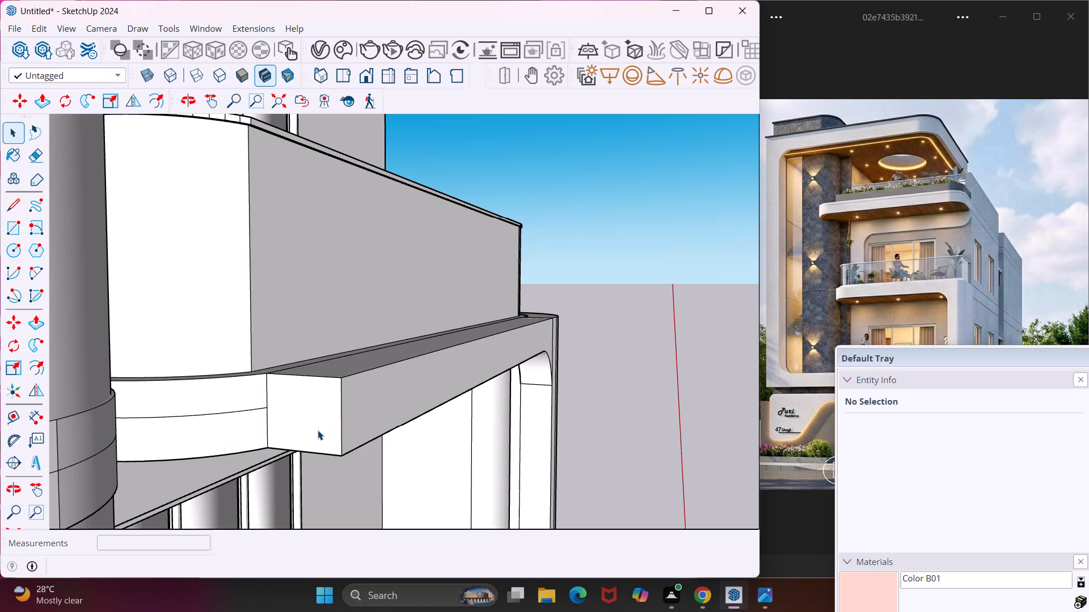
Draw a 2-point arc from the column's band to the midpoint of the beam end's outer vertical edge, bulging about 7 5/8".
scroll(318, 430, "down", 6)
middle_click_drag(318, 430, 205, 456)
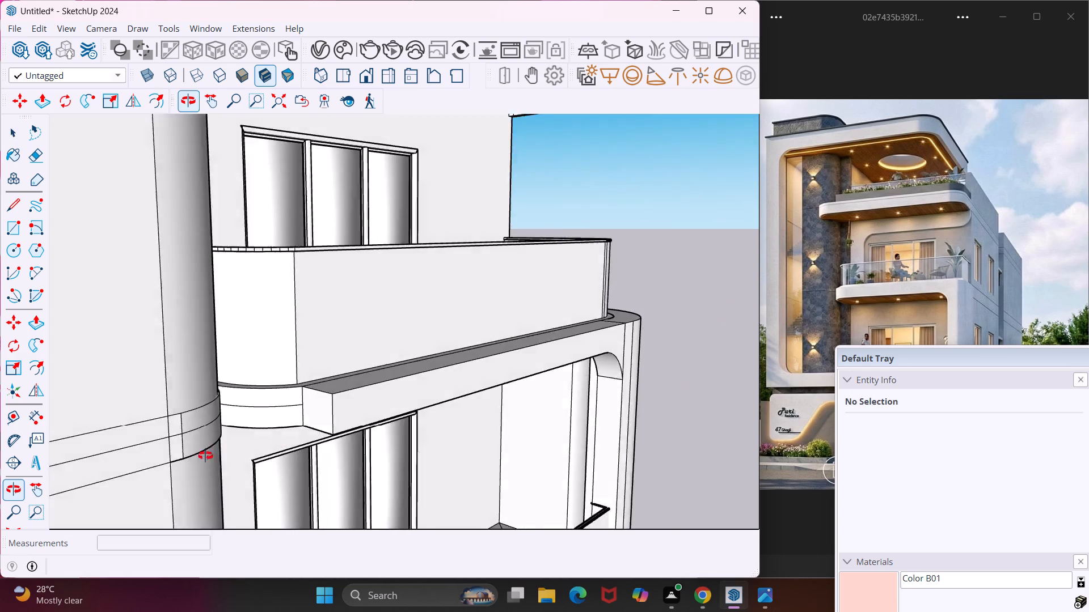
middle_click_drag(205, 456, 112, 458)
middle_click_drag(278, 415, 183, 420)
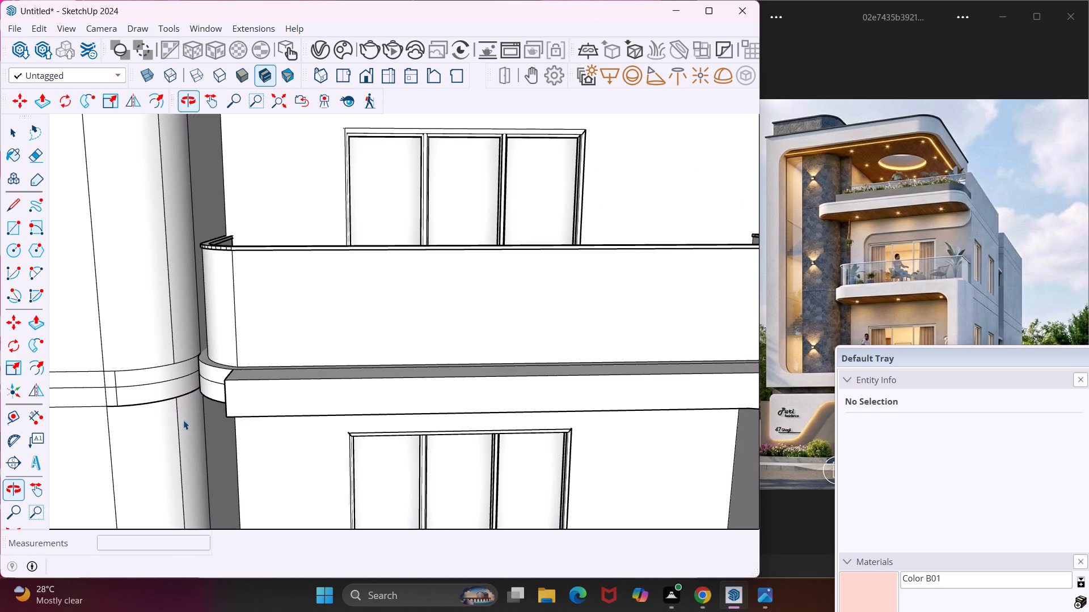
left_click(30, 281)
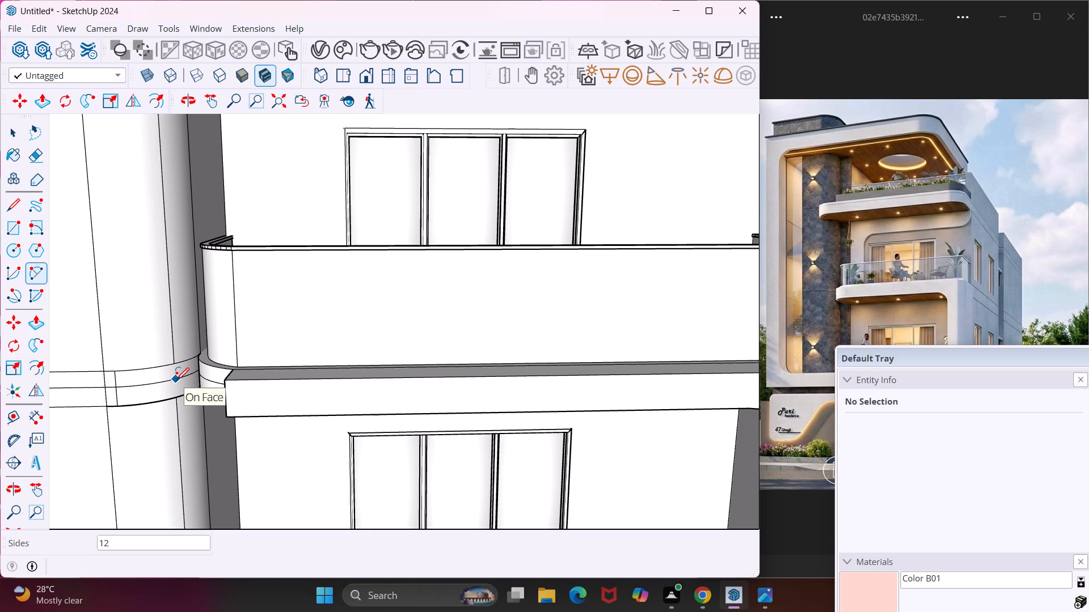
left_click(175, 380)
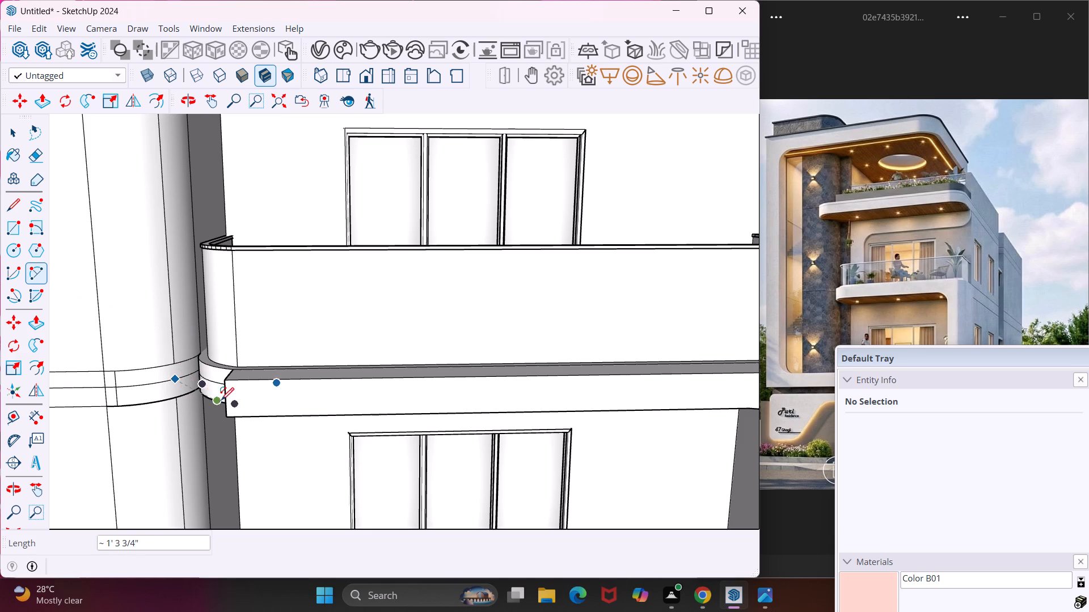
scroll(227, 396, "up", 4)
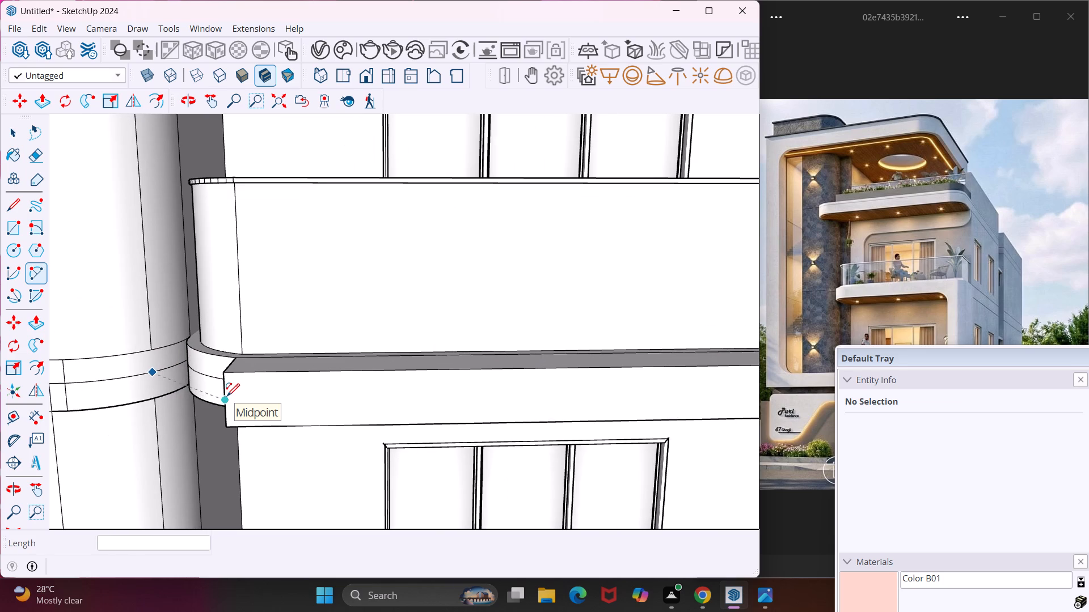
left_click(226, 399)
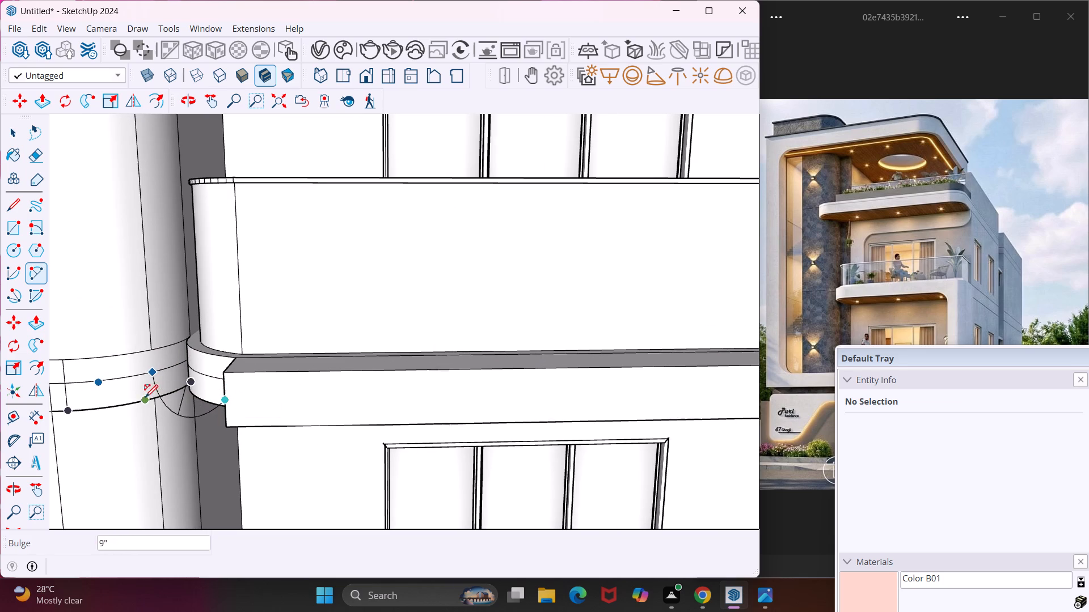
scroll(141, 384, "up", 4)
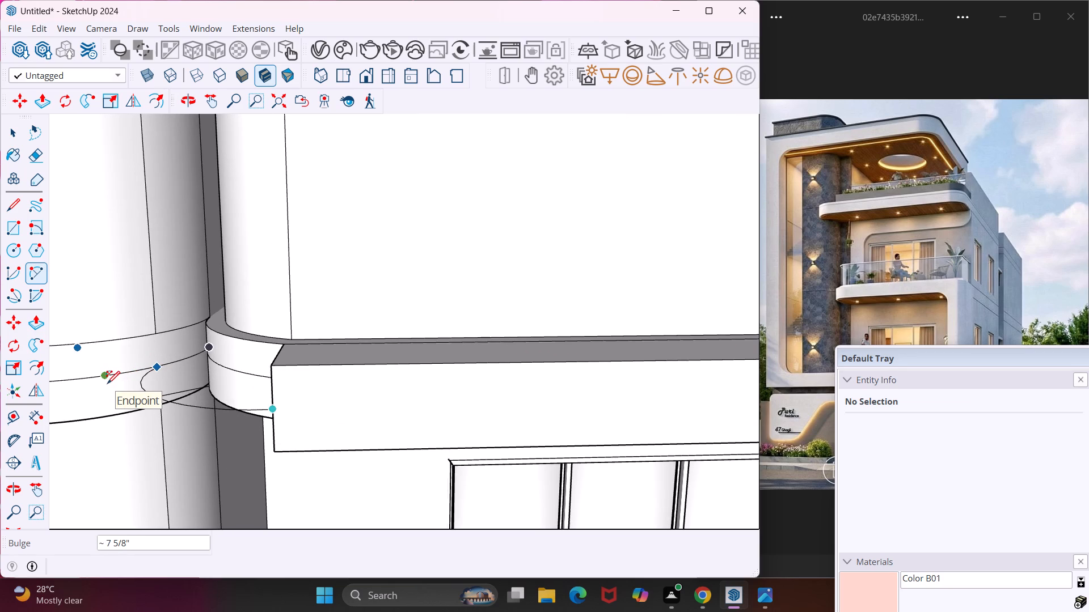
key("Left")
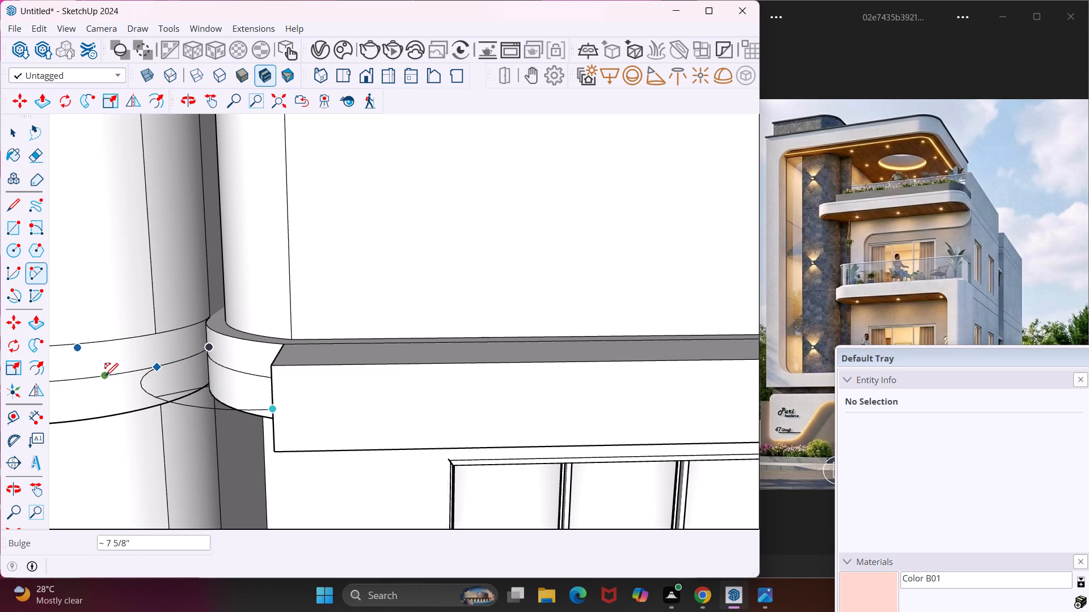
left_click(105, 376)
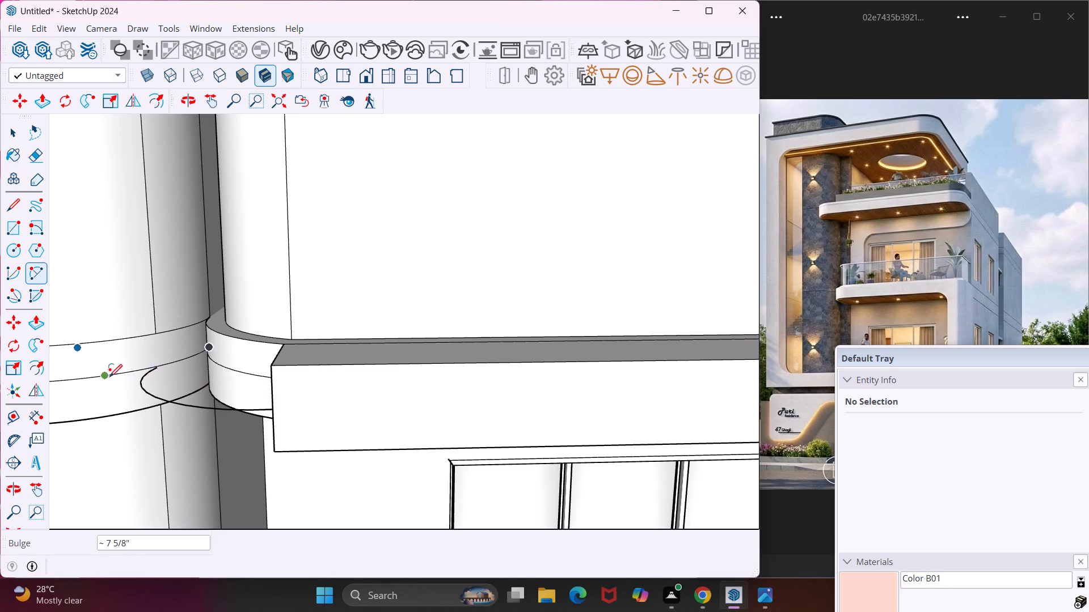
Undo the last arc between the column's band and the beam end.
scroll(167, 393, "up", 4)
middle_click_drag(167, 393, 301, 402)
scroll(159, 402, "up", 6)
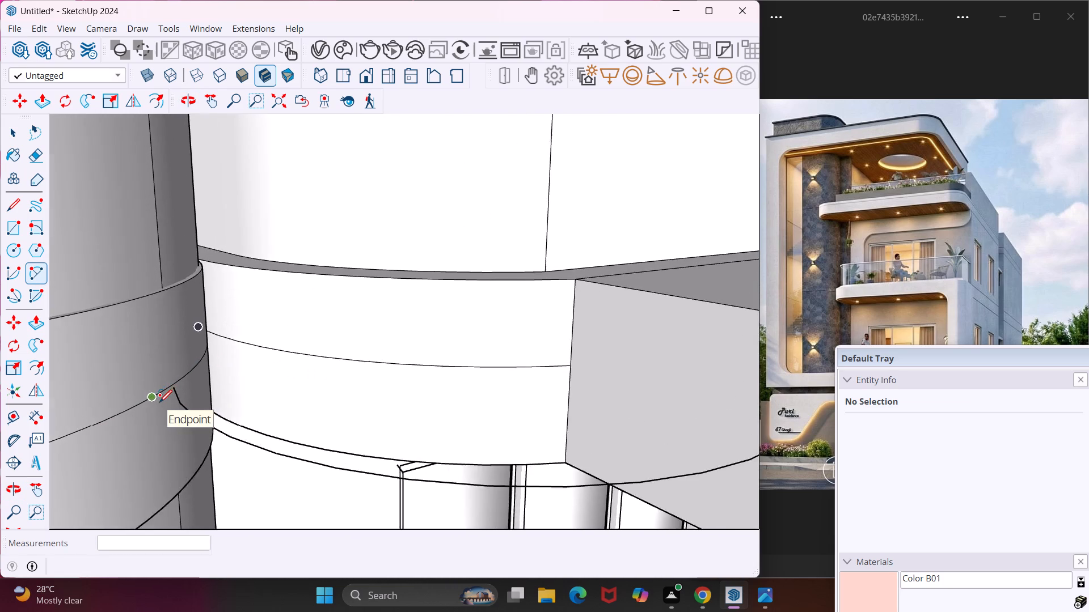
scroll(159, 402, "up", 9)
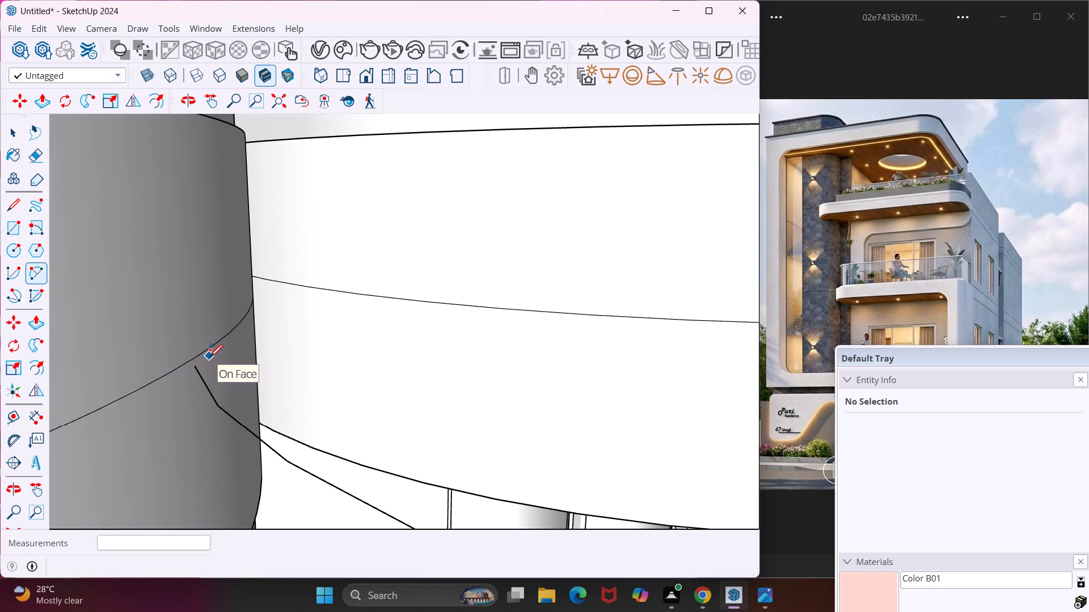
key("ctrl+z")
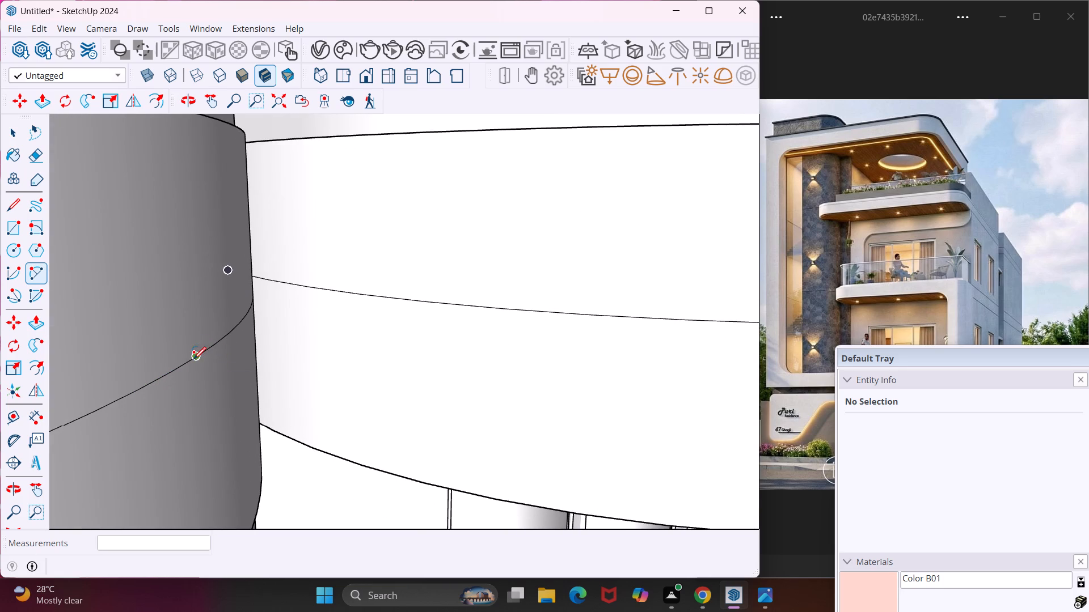
Draw a 2-point arc from an endpoint on the column band's middle line to the beam end's outer vertical edge, bulging about 4 7/16".
left_click(193, 361)
scroll(187, 383, "down", 14)
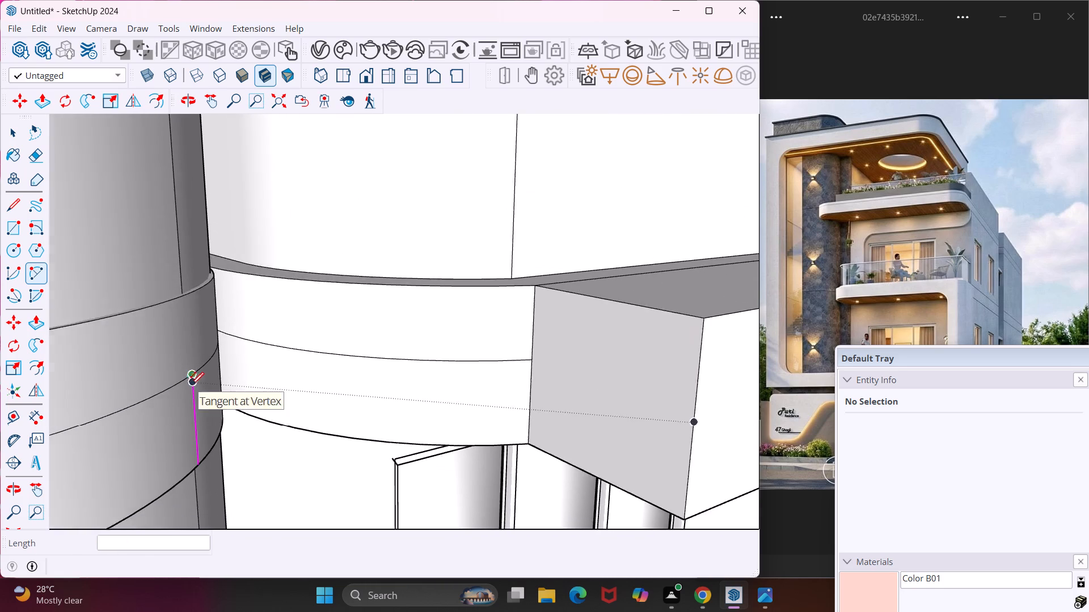
scroll(191, 385, "down", 1)
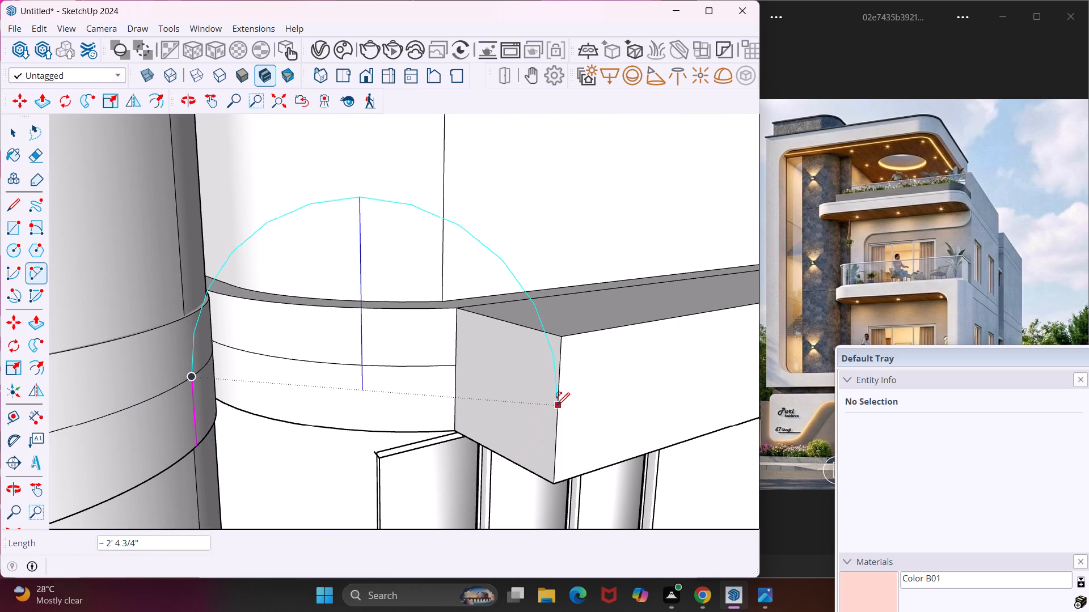
scroll(559, 409, "up", 9)
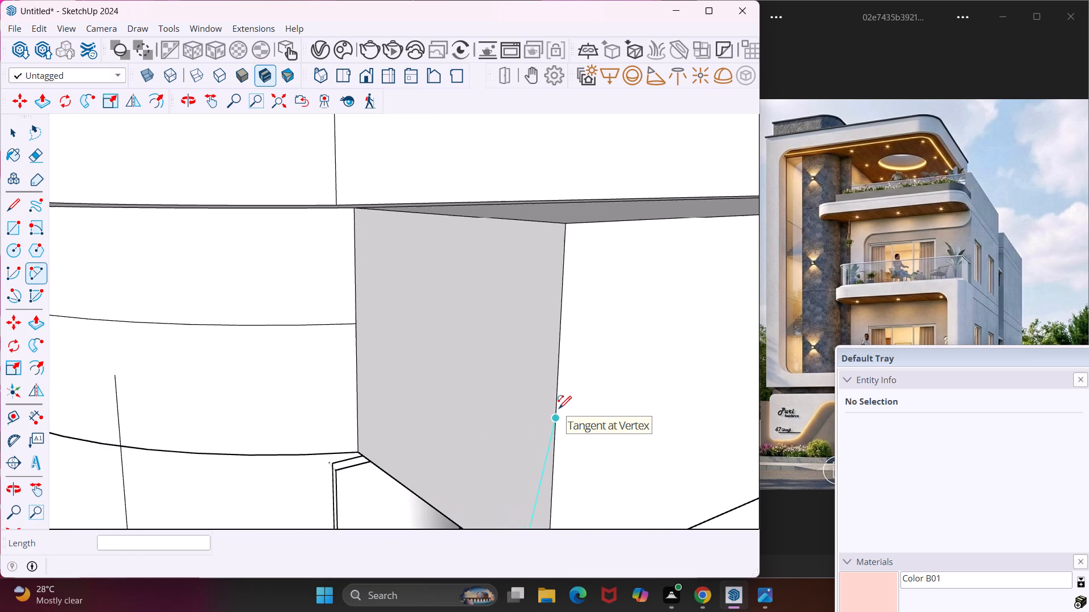
left_click(554, 419)
scroll(467, 434, "down", 6)
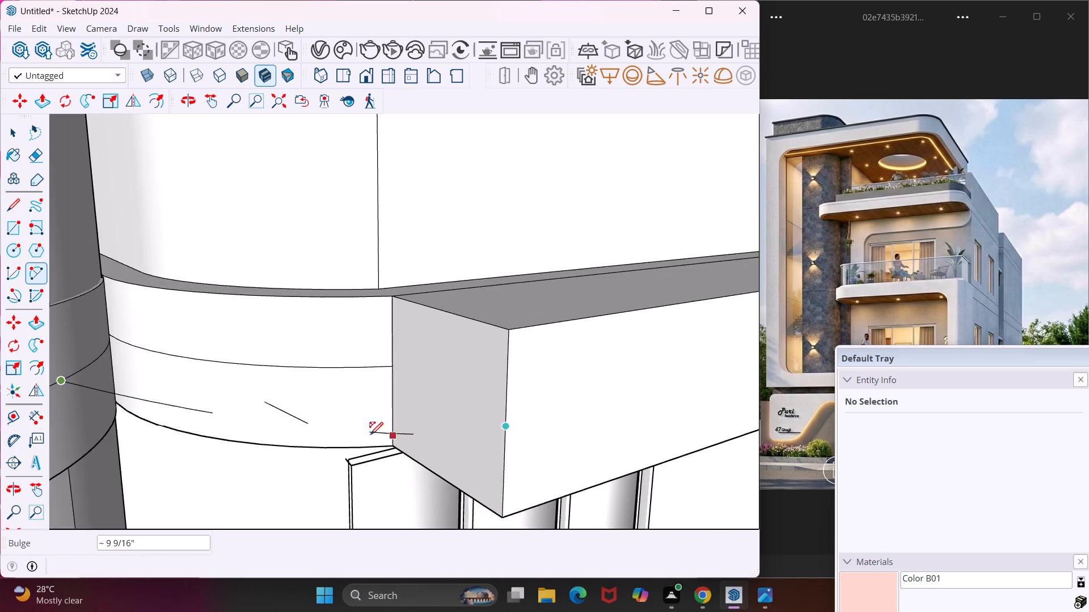
scroll(345, 435, "down", 5)
middle_click_drag(285, 438, 97, 429)
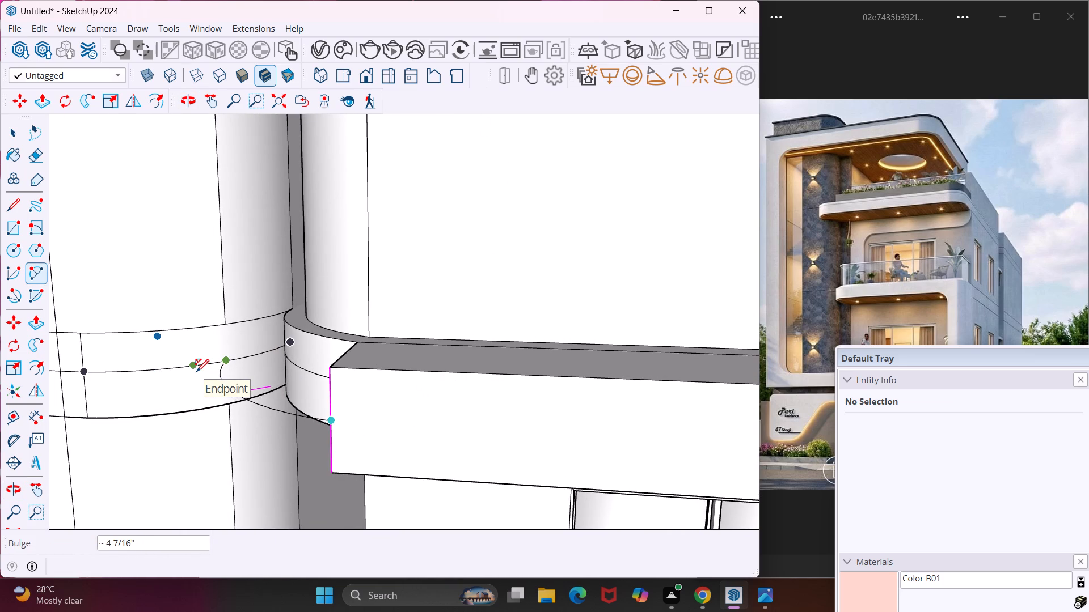
left_click(196, 372)
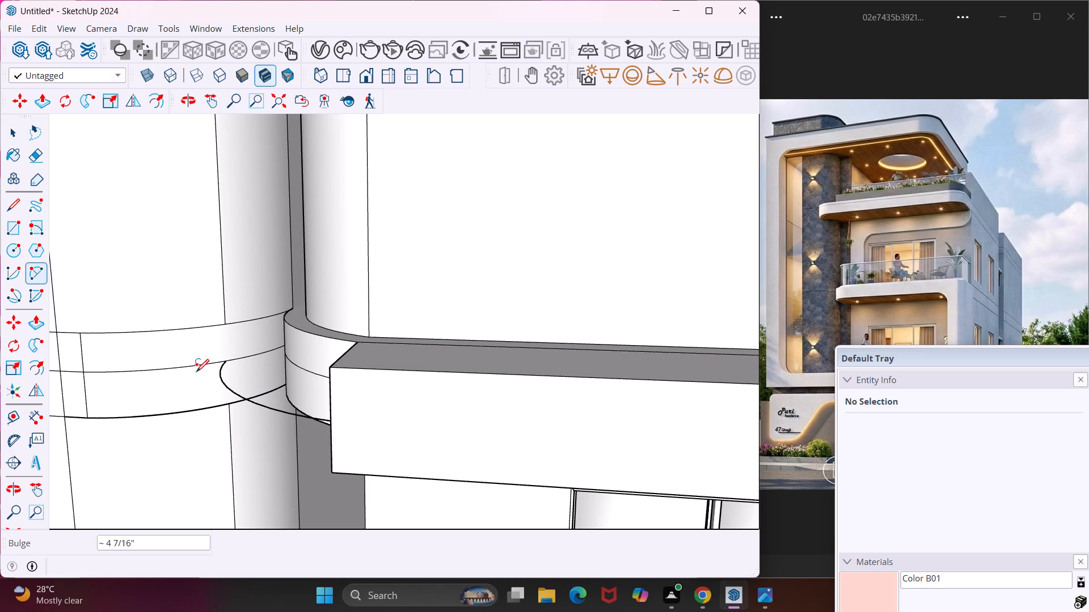
key("Escape")
key("space")
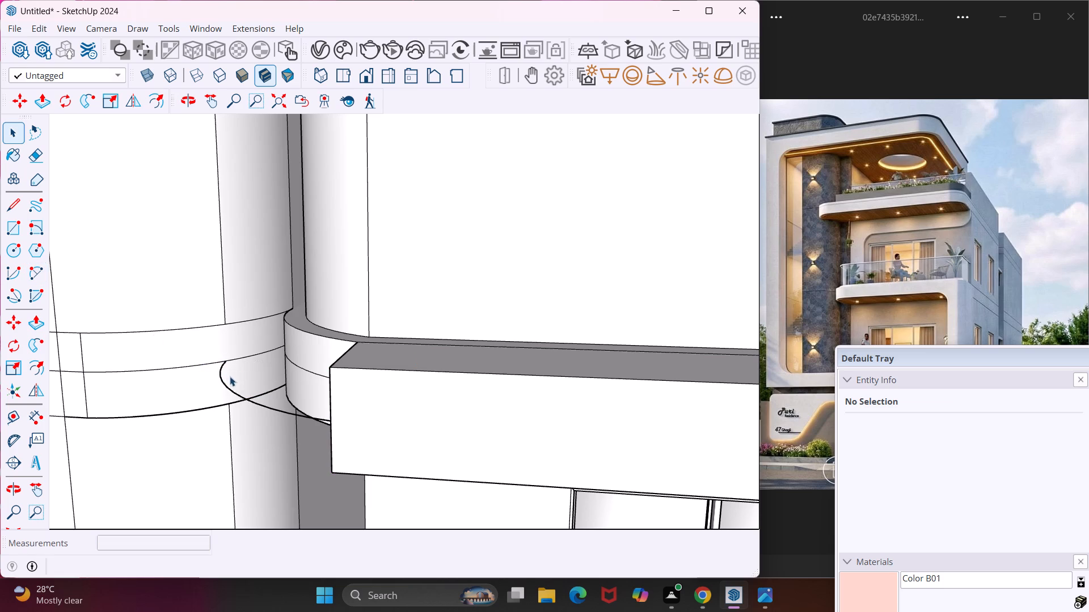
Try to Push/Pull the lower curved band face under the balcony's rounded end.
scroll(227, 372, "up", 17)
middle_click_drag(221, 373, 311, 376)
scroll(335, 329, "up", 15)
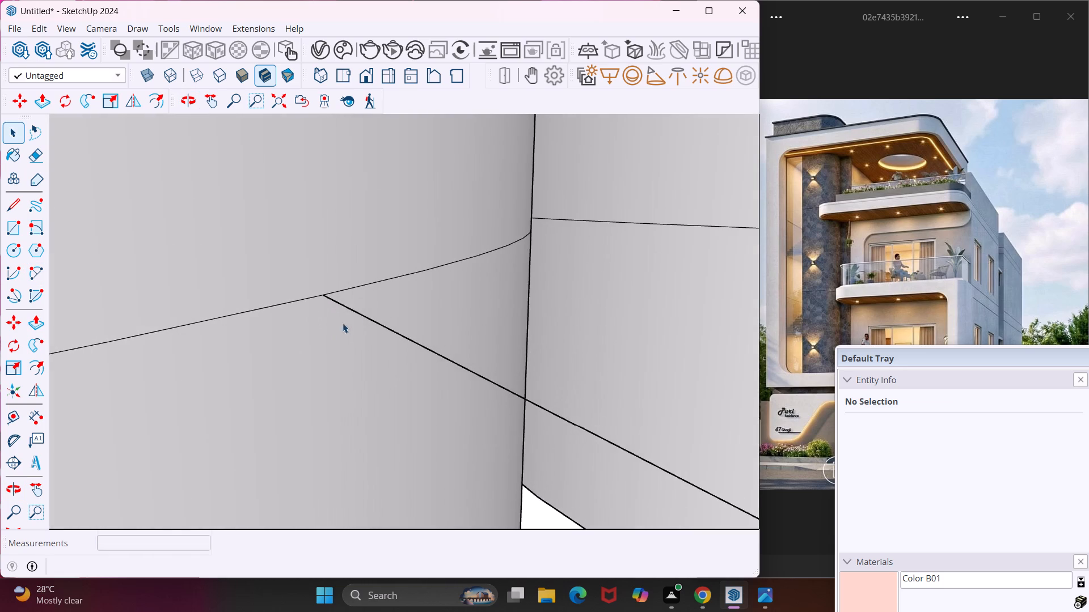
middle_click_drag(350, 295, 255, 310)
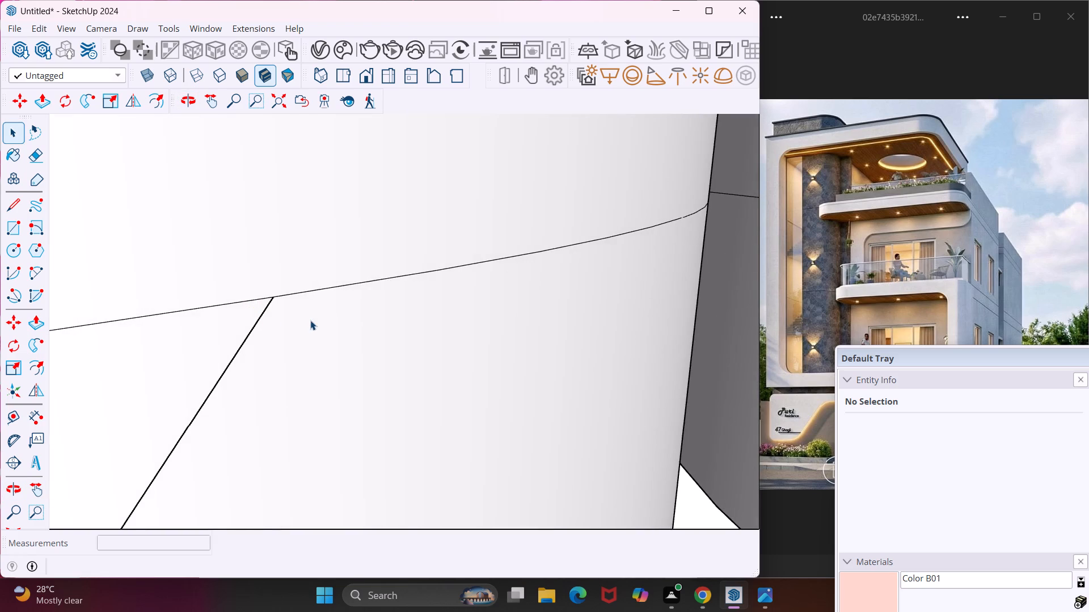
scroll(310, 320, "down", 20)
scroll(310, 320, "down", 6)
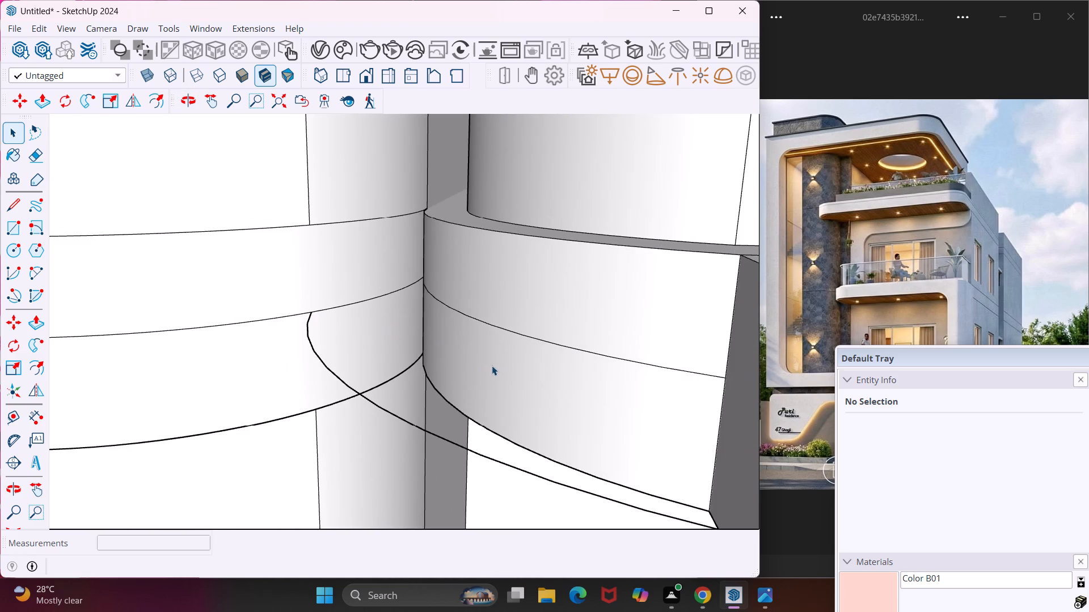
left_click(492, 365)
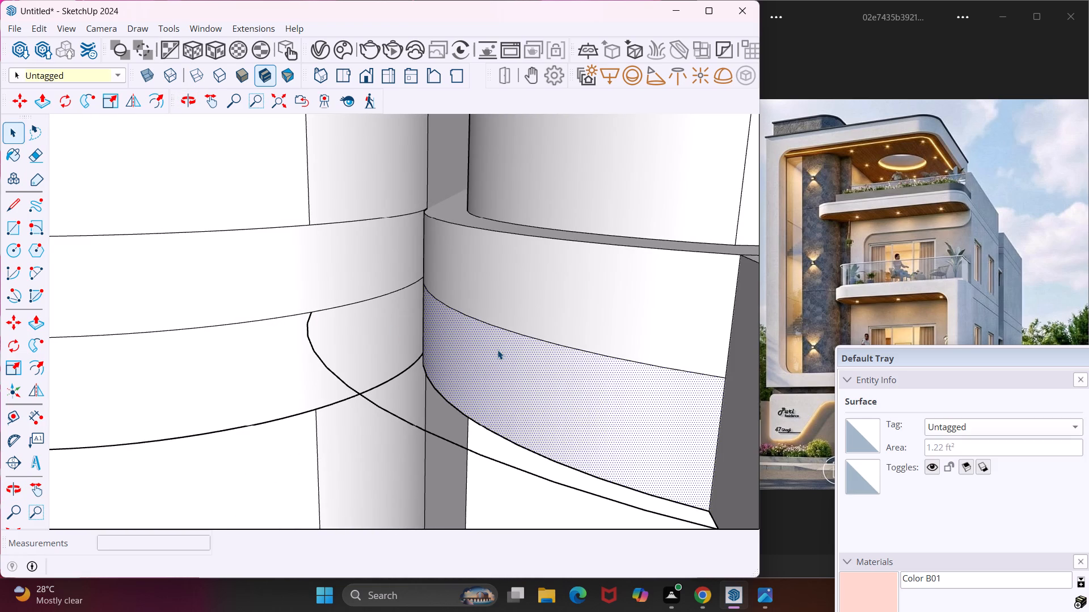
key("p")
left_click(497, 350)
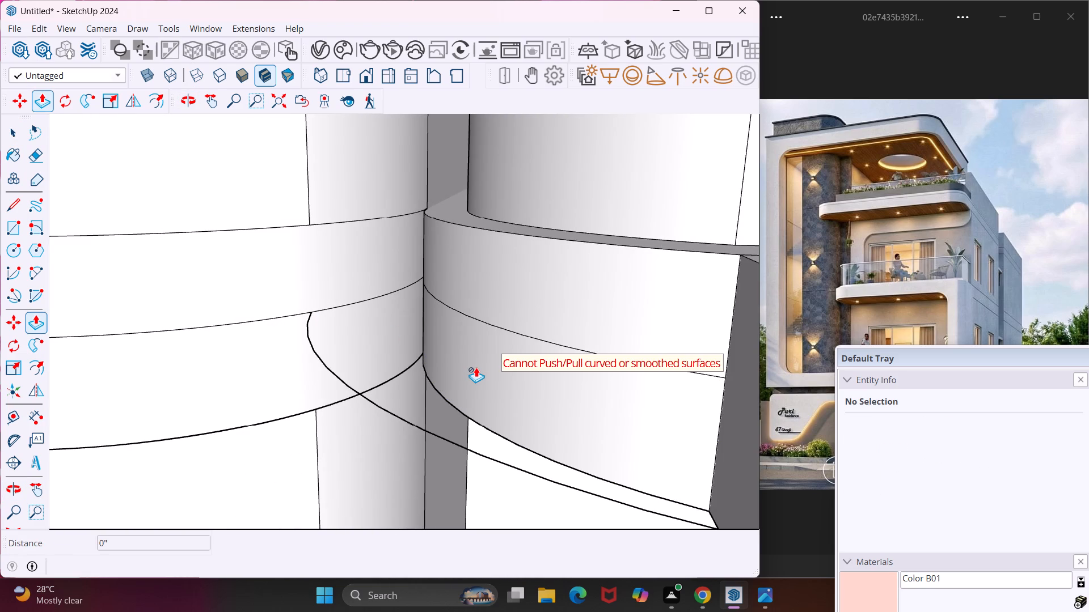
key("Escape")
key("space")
Offset the middle arc line on the curved band under the balcony's rounded end outward by 1'.
middle_click_drag(476, 367, 542, 376)
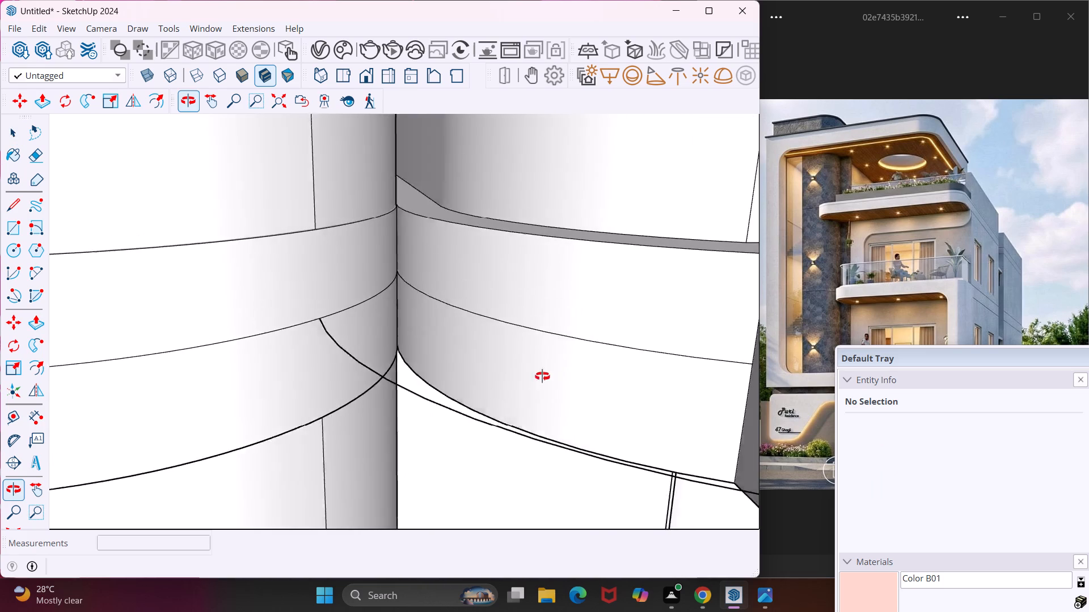
middle_click_drag(542, 376, 572, 376)
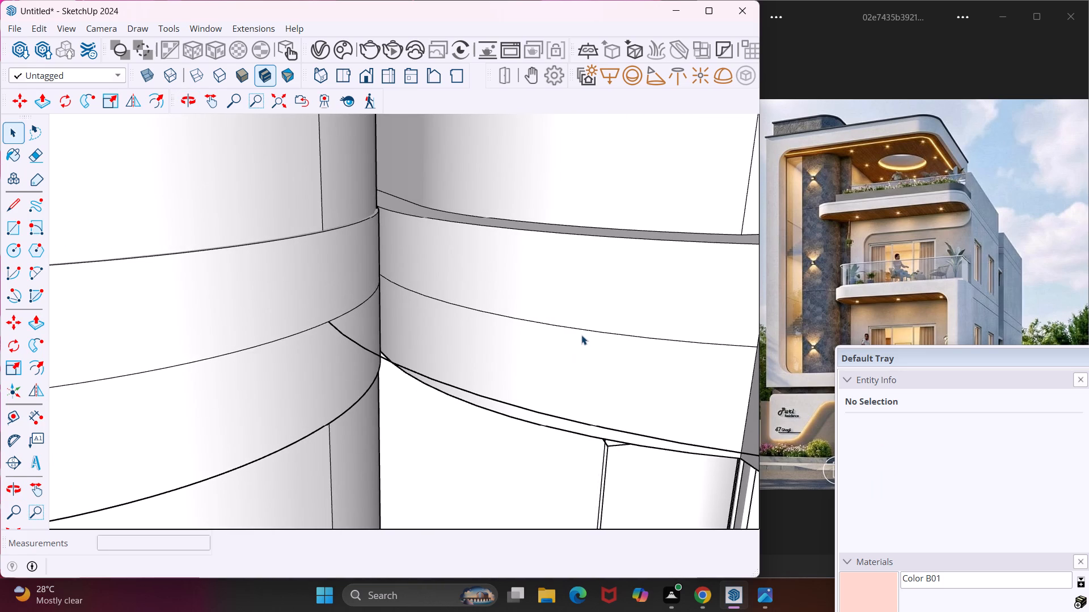
left_click(580, 338)
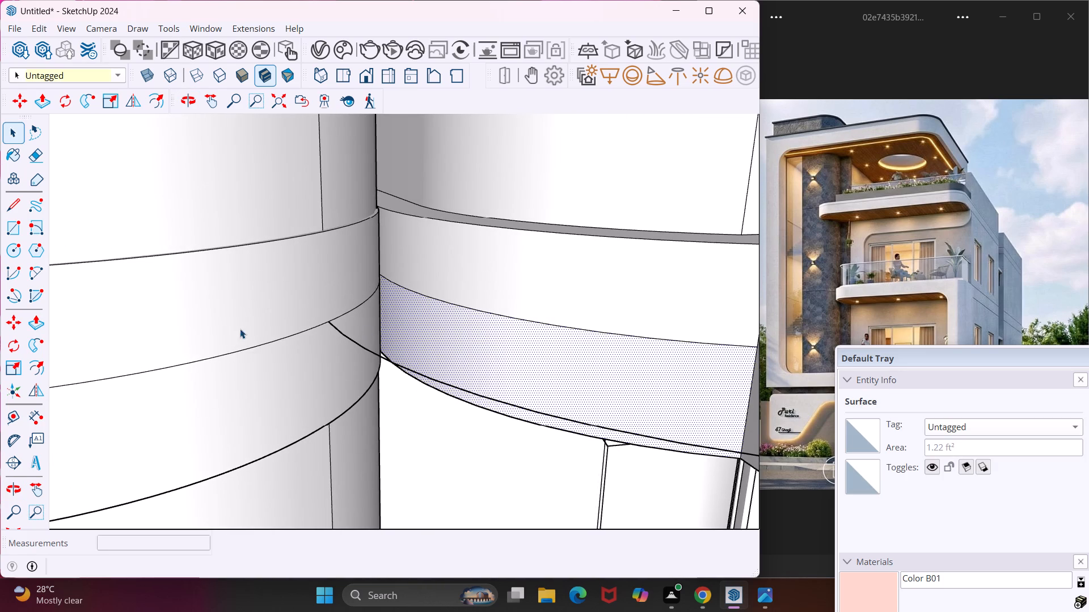
left_click(38, 363)
left_click(441, 301)
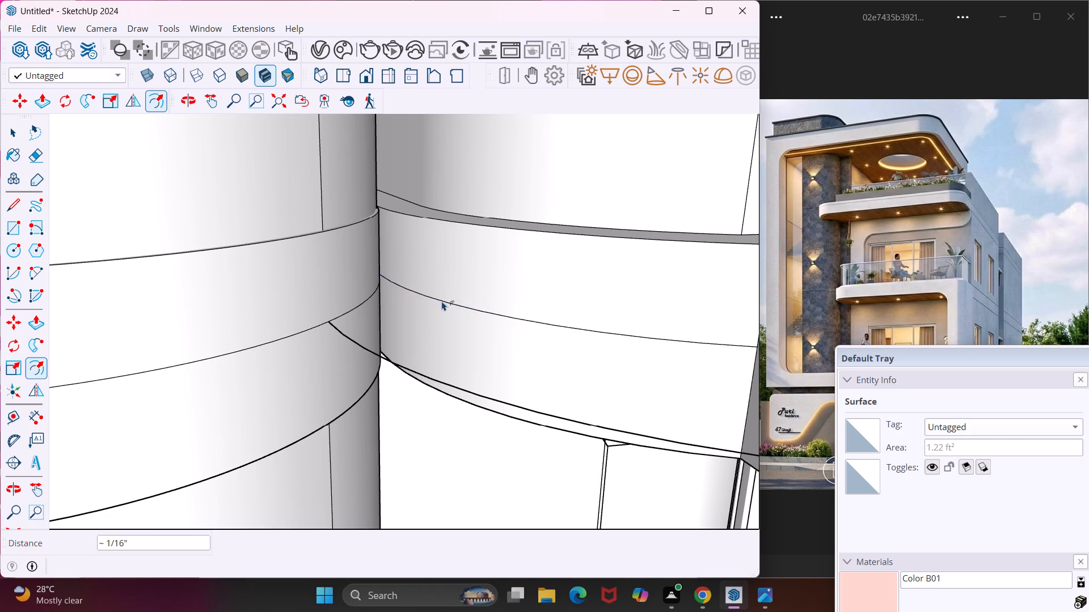
left_click(458, 305)
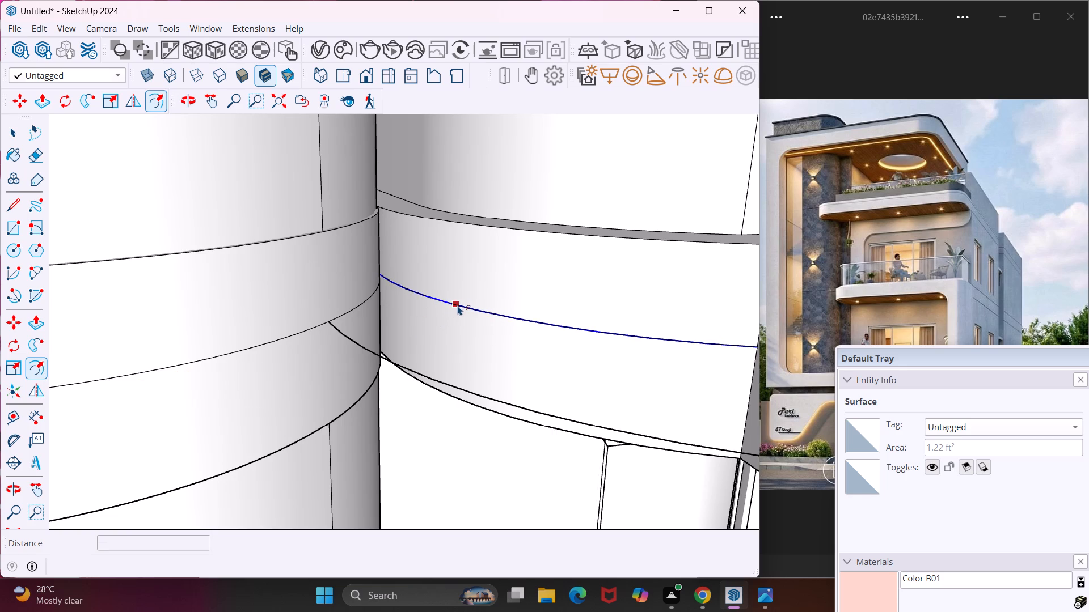
middle_click_drag(420, 325, 345, 344)
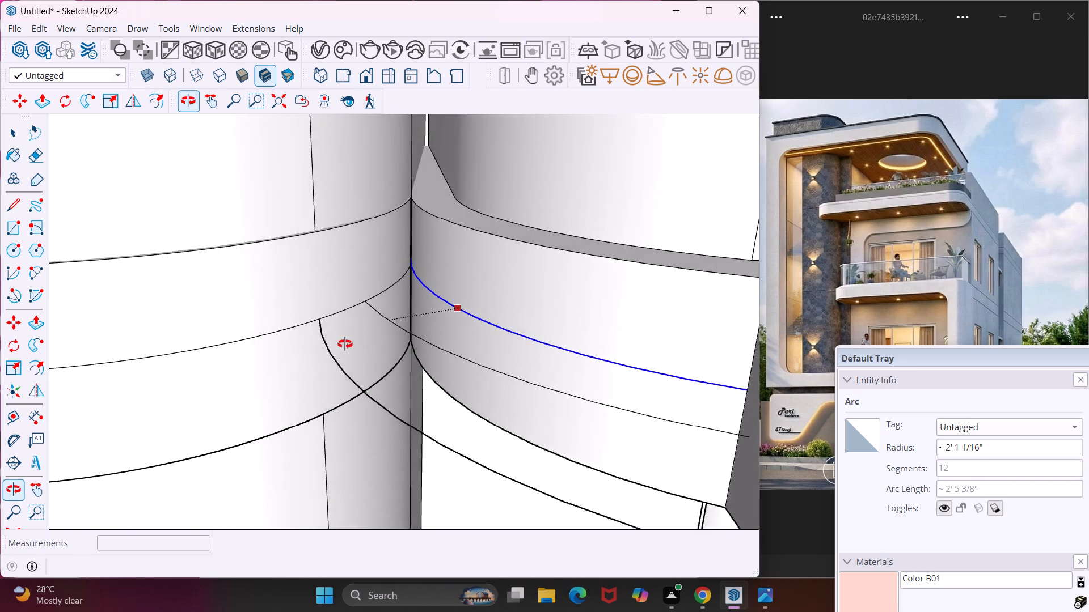
middle_click_drag(345, 344, 343, 344)
scroll(325, 355, "down", 1)
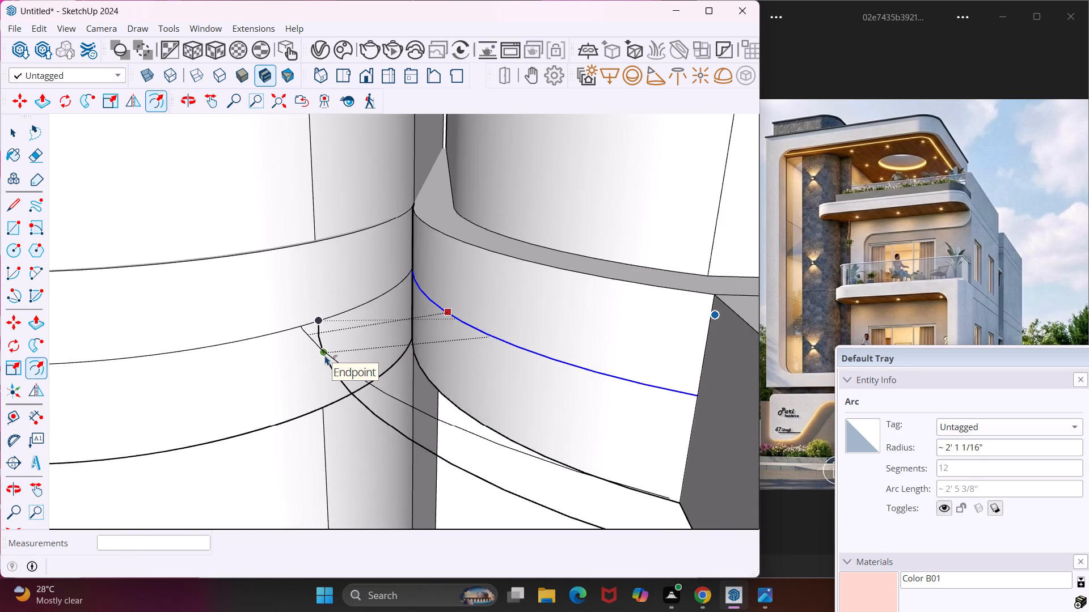
scroll(325, 355, "down", 2)
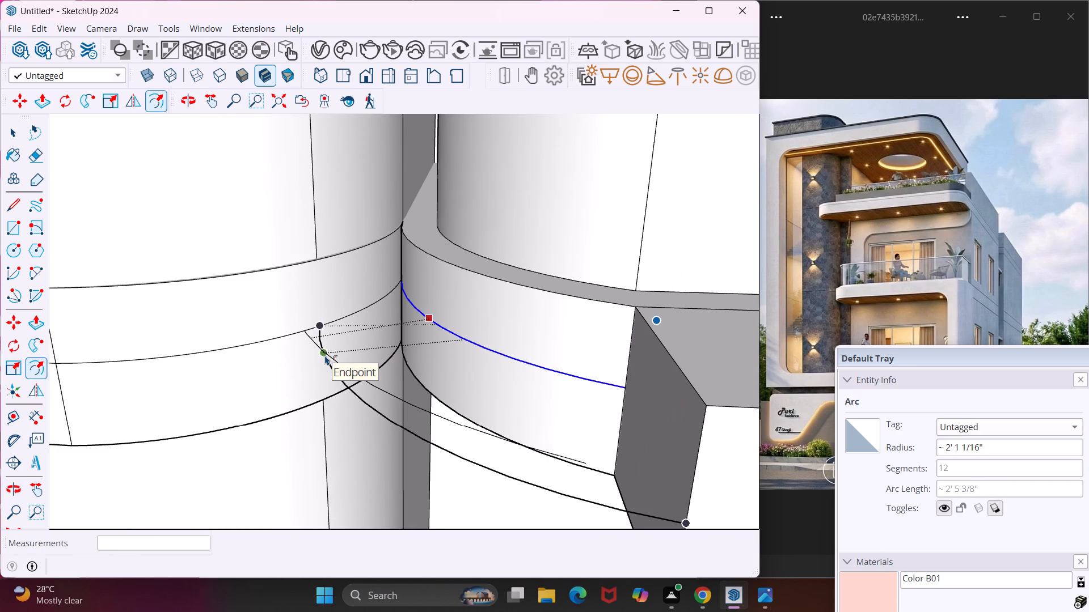
key("1")
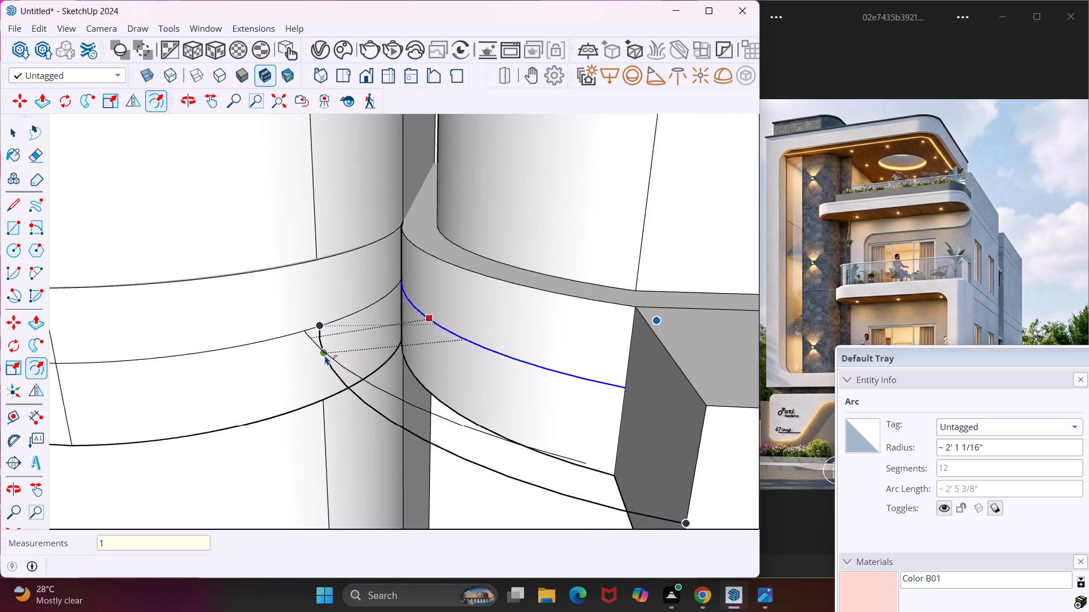
key("apostrophe")
key("Return")
middle_click_drag(325, 355, 168, 358)
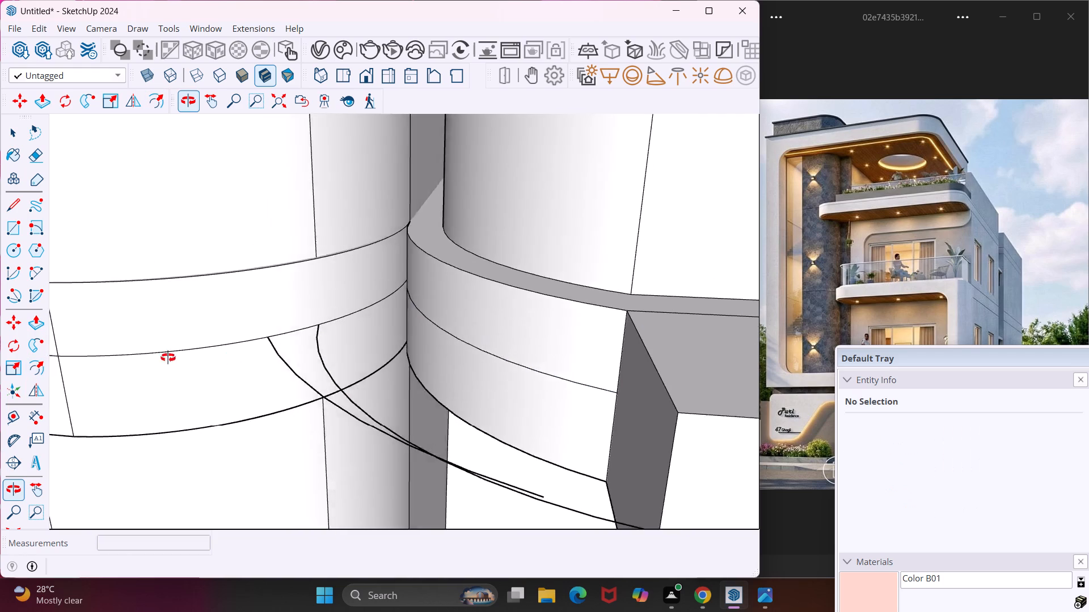
middle_click_drag(168, 358, 167, 314)
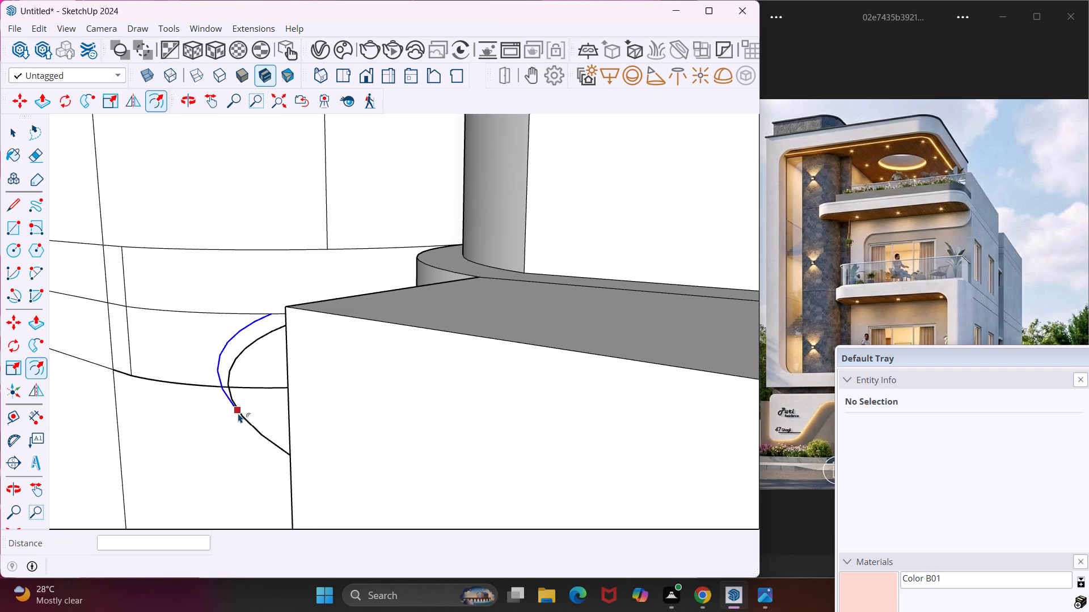
key("Escape")
key("space")
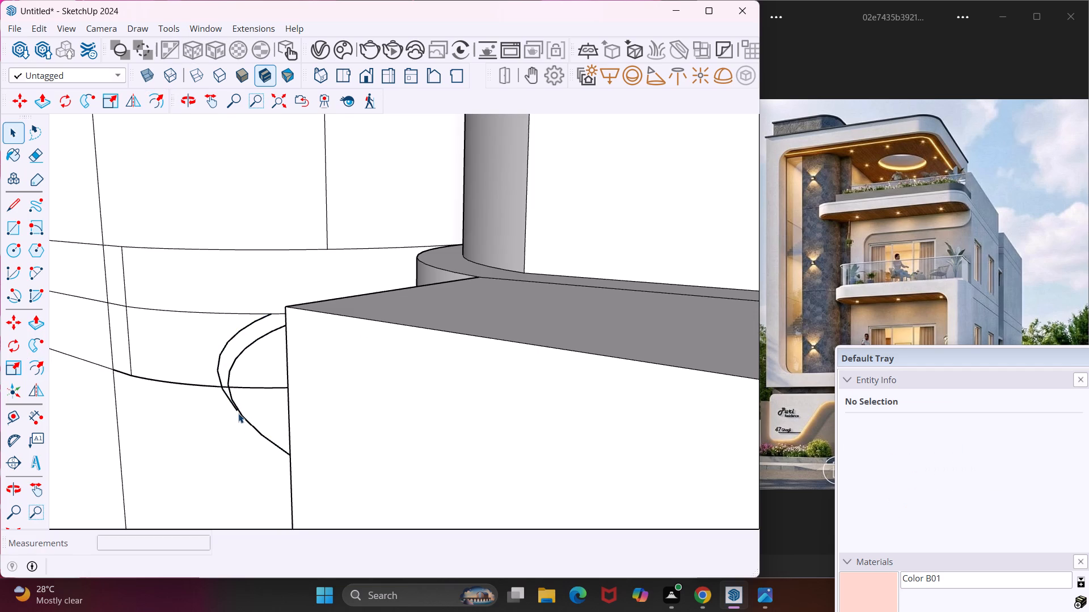
Draw a line about 4 3/4" long from the offset arc's free endpoint to the beam end's outer vertical edge.
scroll(238, 413, "up", 3)
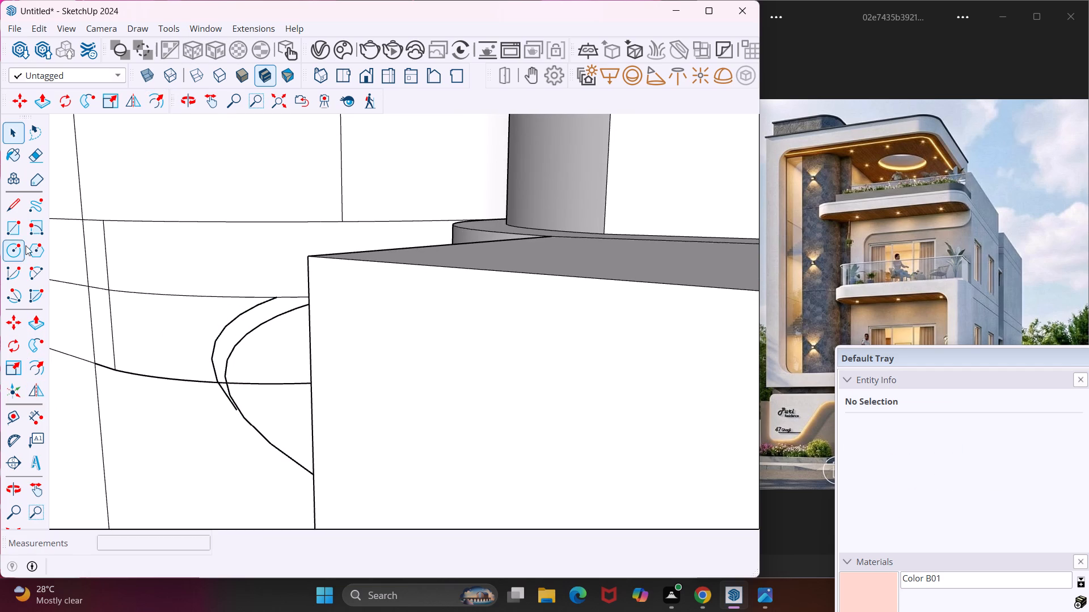
left_click(15, 212)
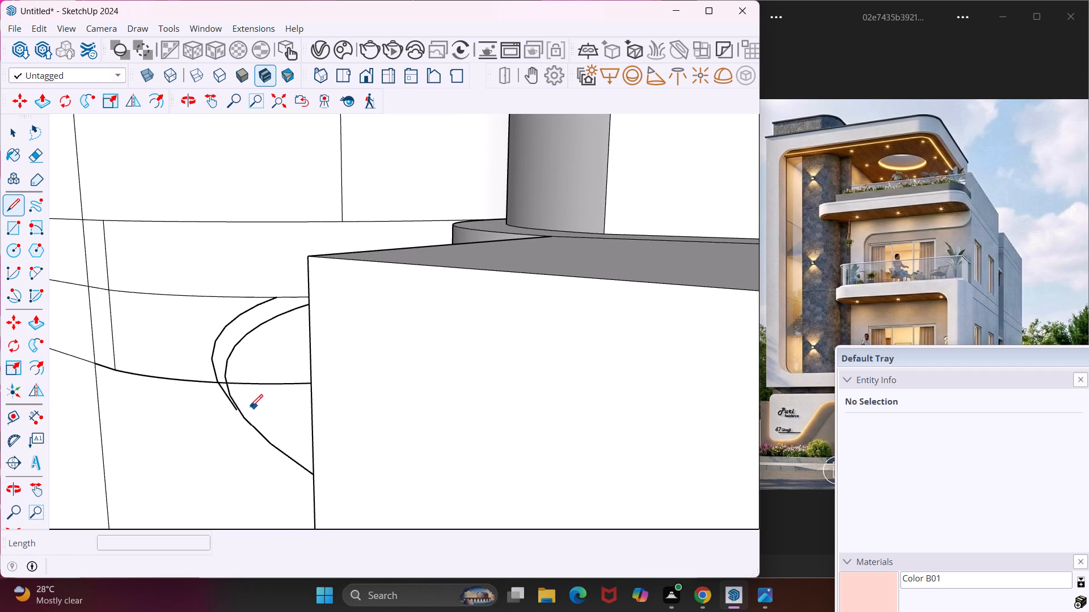
left_click(238, 408)
middle_click_drag(314, 464, 494, 469)
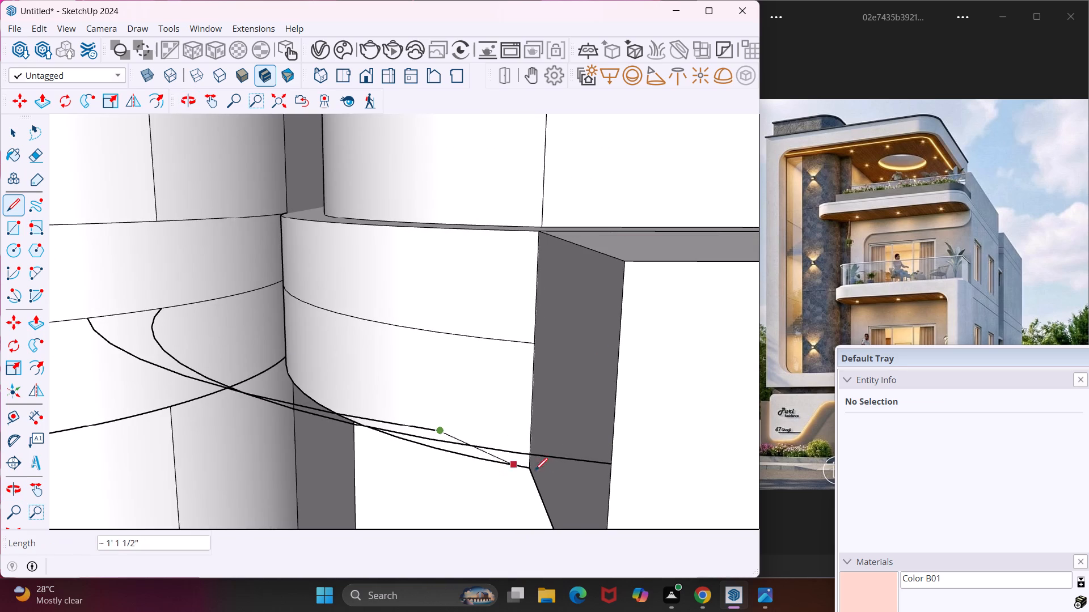
left_click(614, 437)
key("Escape")
key("space")
Delete the earlier 2-point arc running from the column band's middle line to the beam end's outer edge.
middle_click_drag(611, 433, 609, 433)
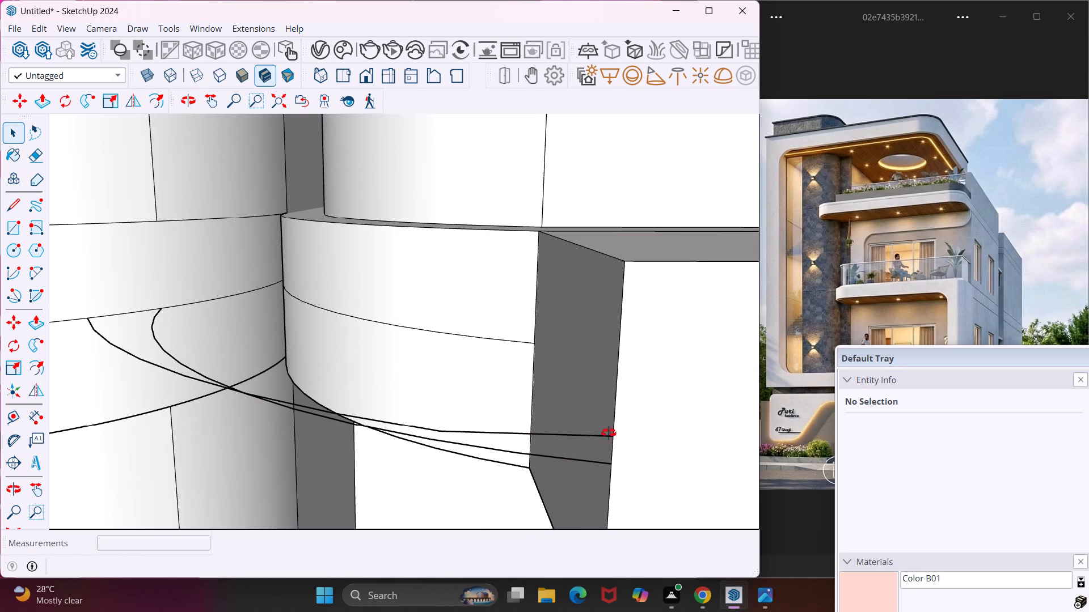
middle_click_drag(609, 433, 487, 467)
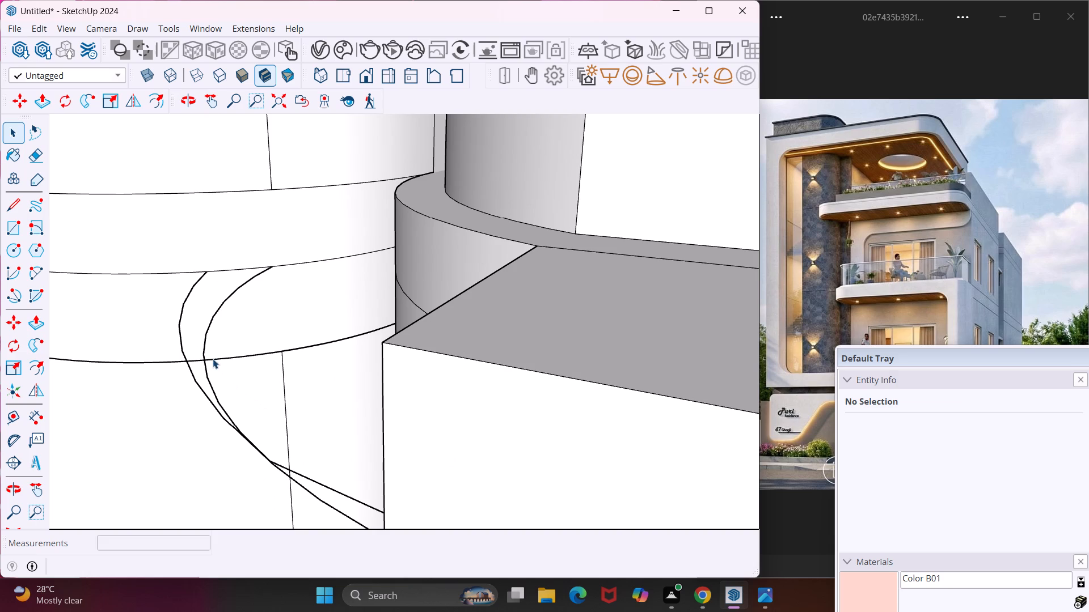
scroll(212, 357, "up", 5)
left_click(194, 333)
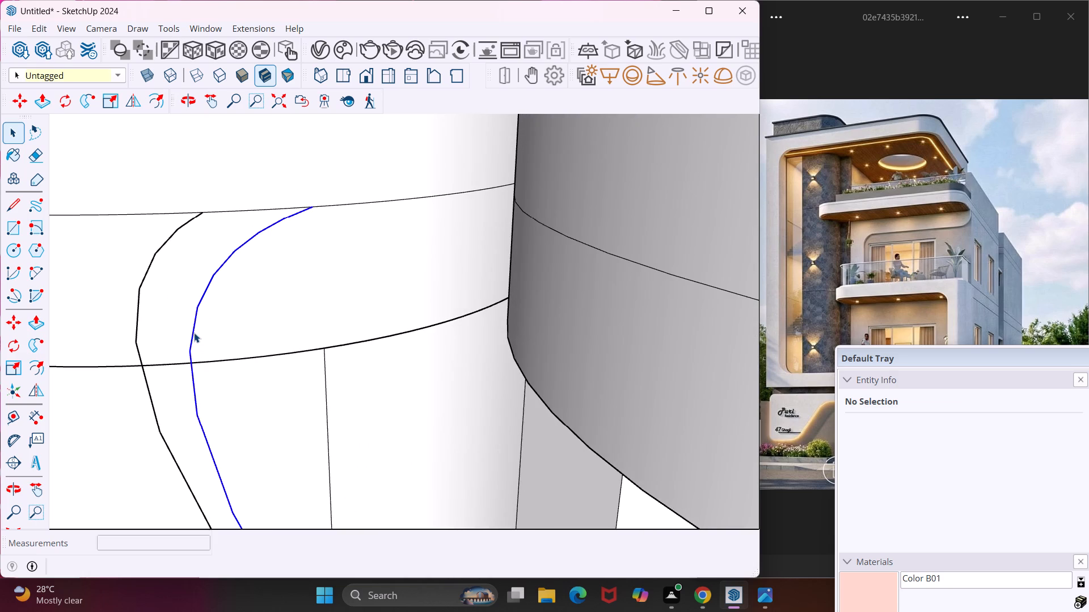
key("Delete")
Draw a line about 1' 5 1/16" long from the offset arc's endpoint on the column band to the corner where the two bands' middle lines meet.
scroll(200, 313, "down", 4)
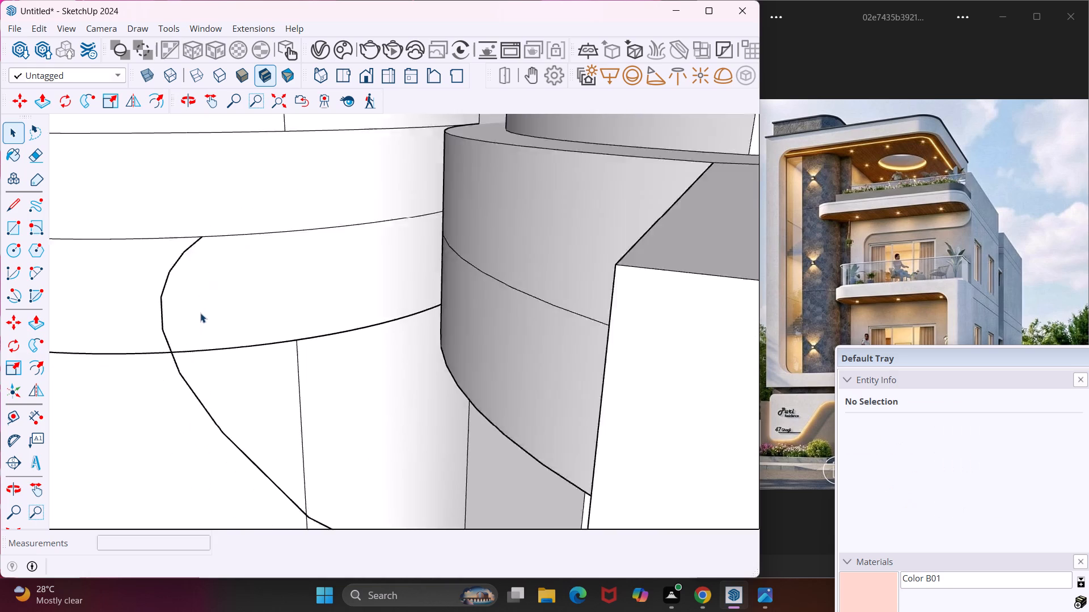
scroll(200, 313, "down", 1)
middle_click_drag(200, 304, 446, 290)
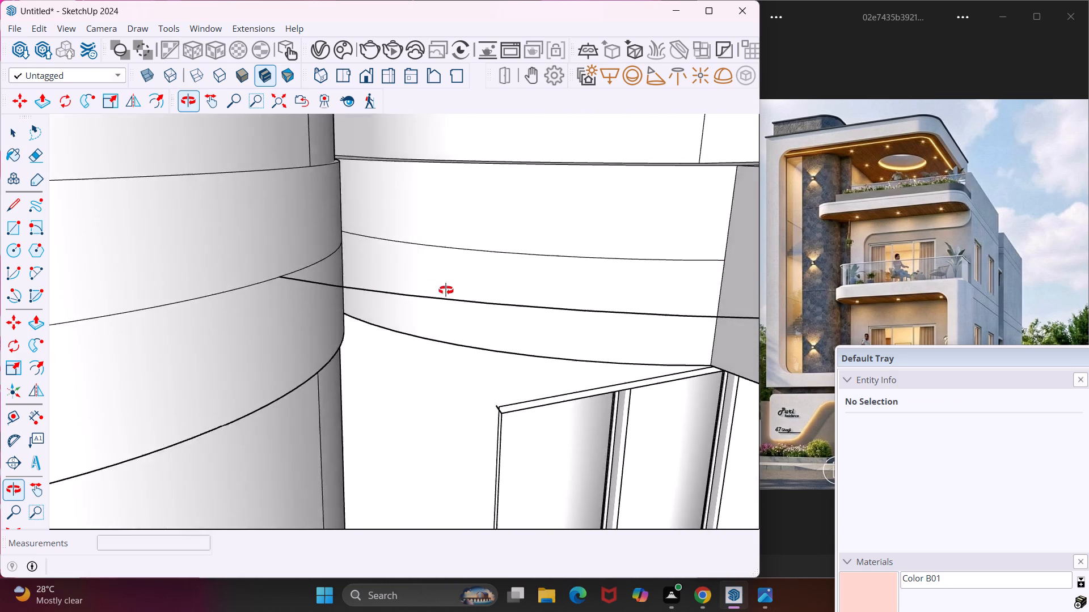
middle_click_drag(446, 290, 284, 314)
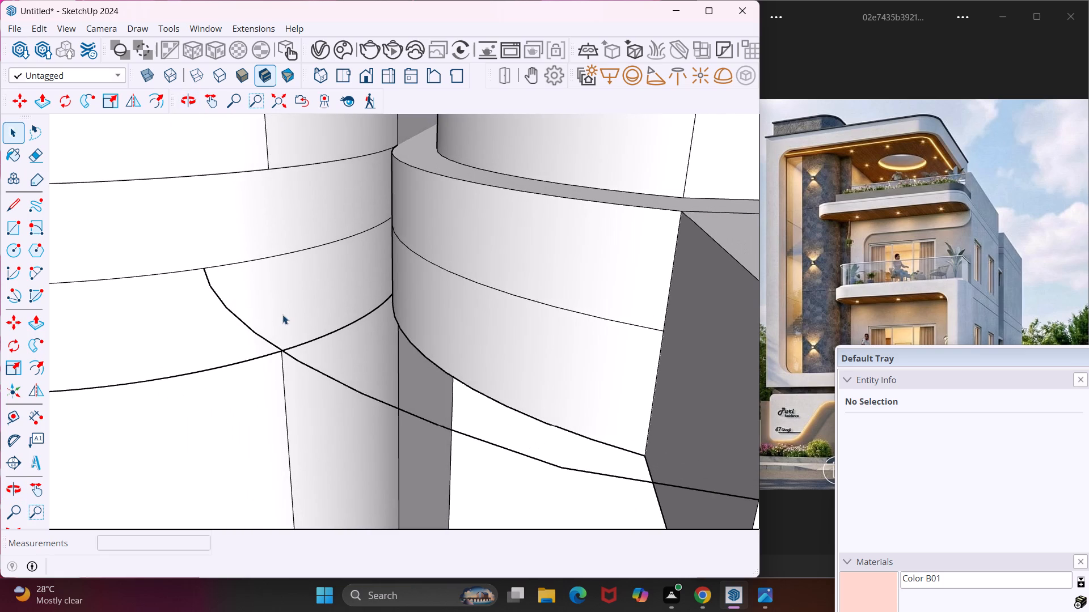
left_click(23, 211)
left_click(205, 267)
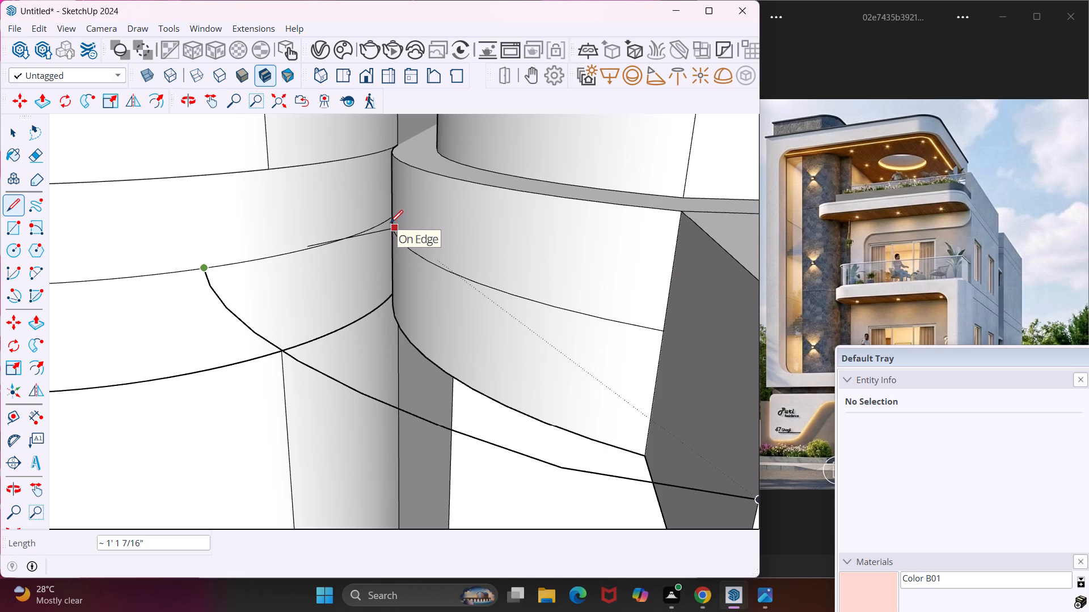
scroll(383, 222, "up", 7)
middle_click_drag(383, 222, 437, 222)
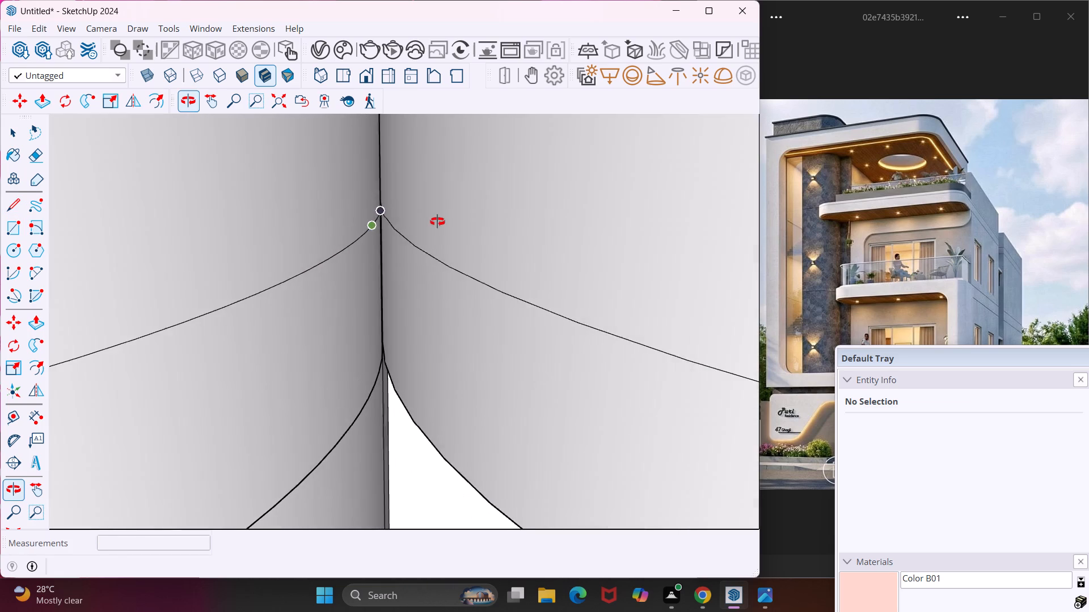
middle_click_drag(437, 222, 438, 222)
scroll(381, 209, "up", 2)
left_click(381, 209)
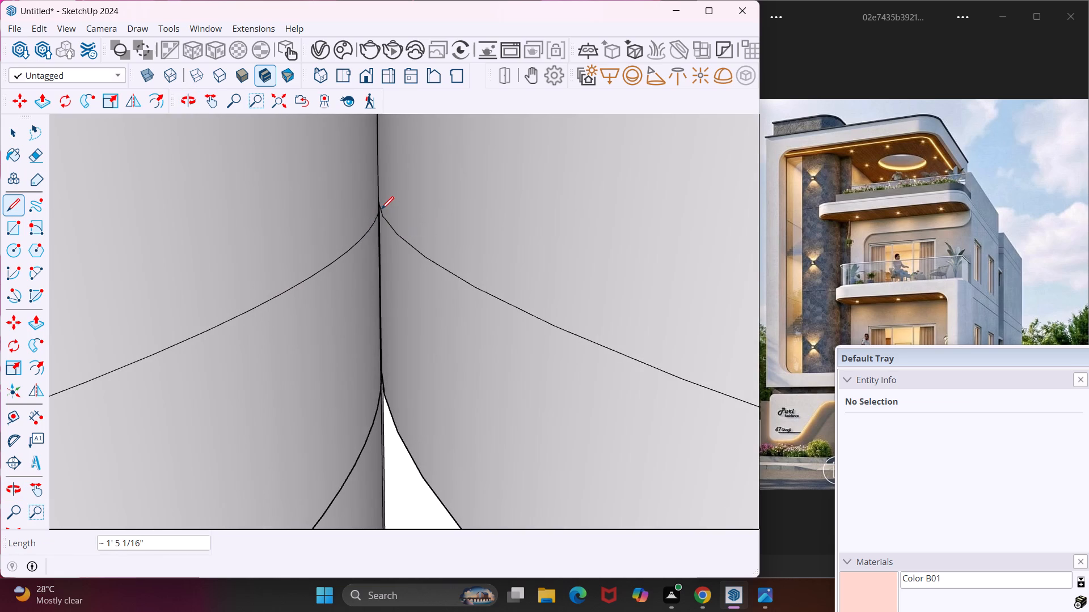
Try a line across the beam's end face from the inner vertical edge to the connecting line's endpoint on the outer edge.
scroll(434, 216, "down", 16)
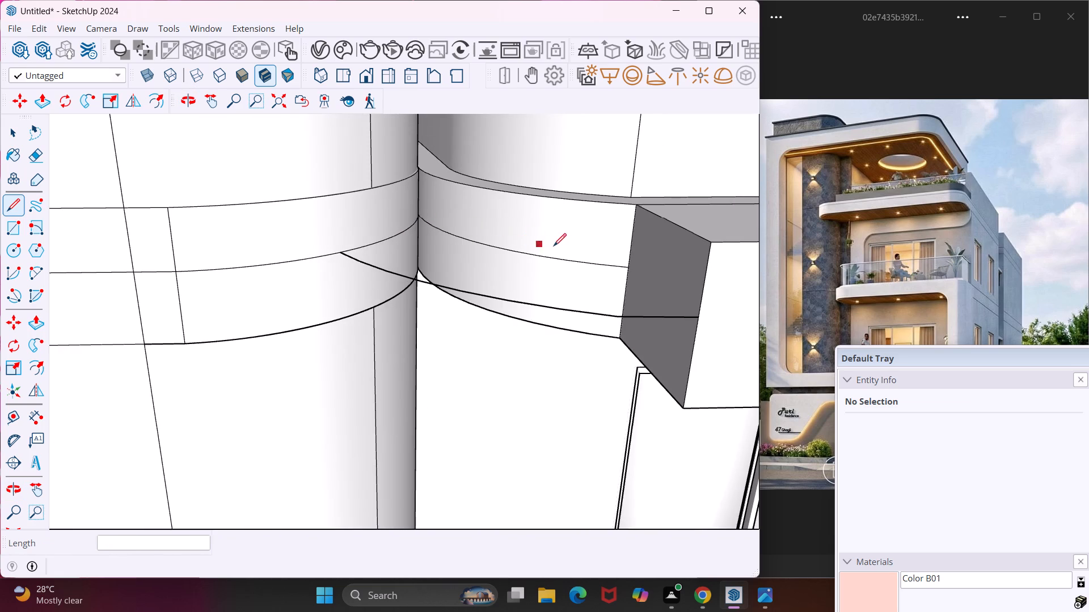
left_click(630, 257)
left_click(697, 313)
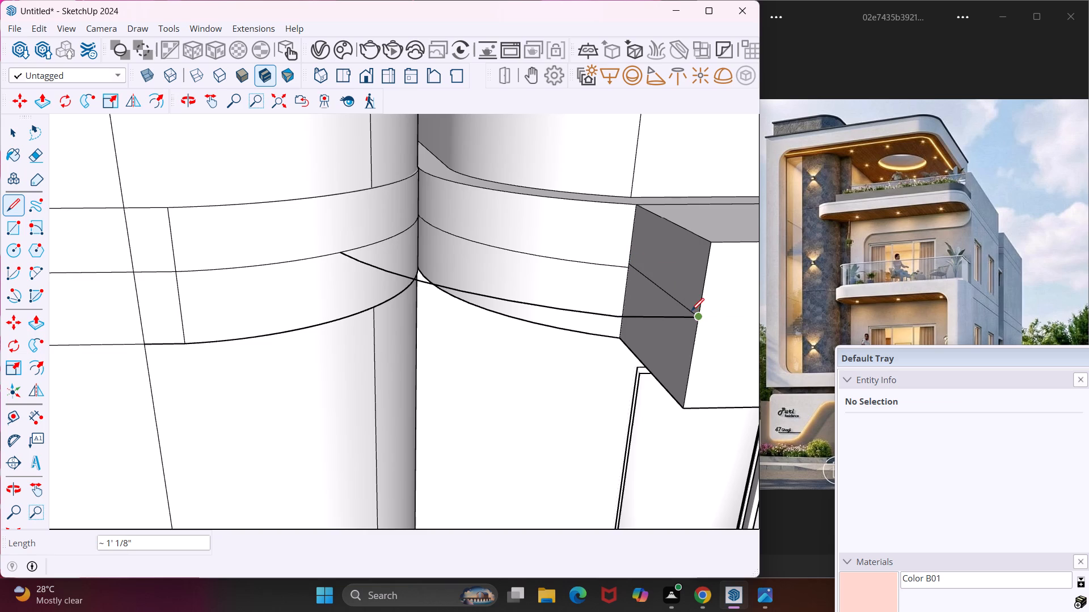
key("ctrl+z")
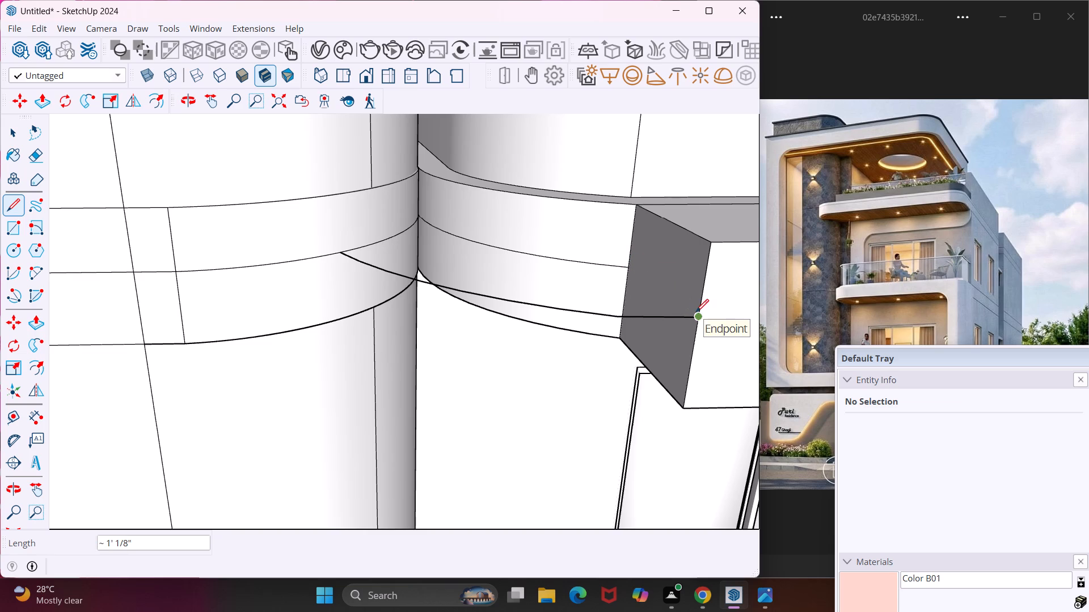
Draw a line about 1' 1/8" long across the beam's end face, from the connecting line's outer endpoint to the curved band's middle-line endpoint.
scroll(696, 312, "up", 3)
left_click(701, 317)
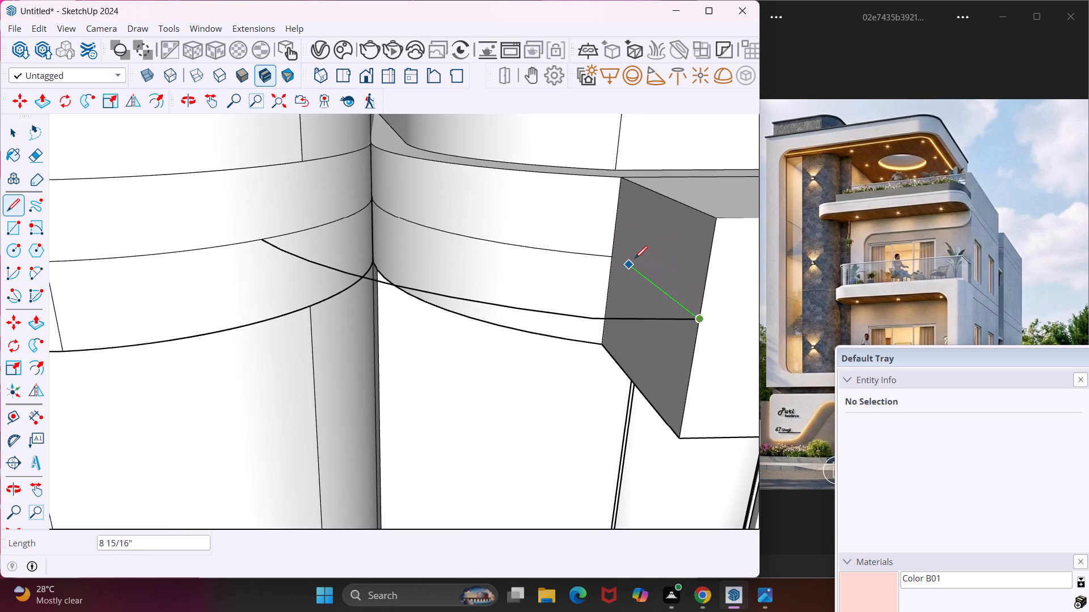
scroll(615, 253, "up", 8)
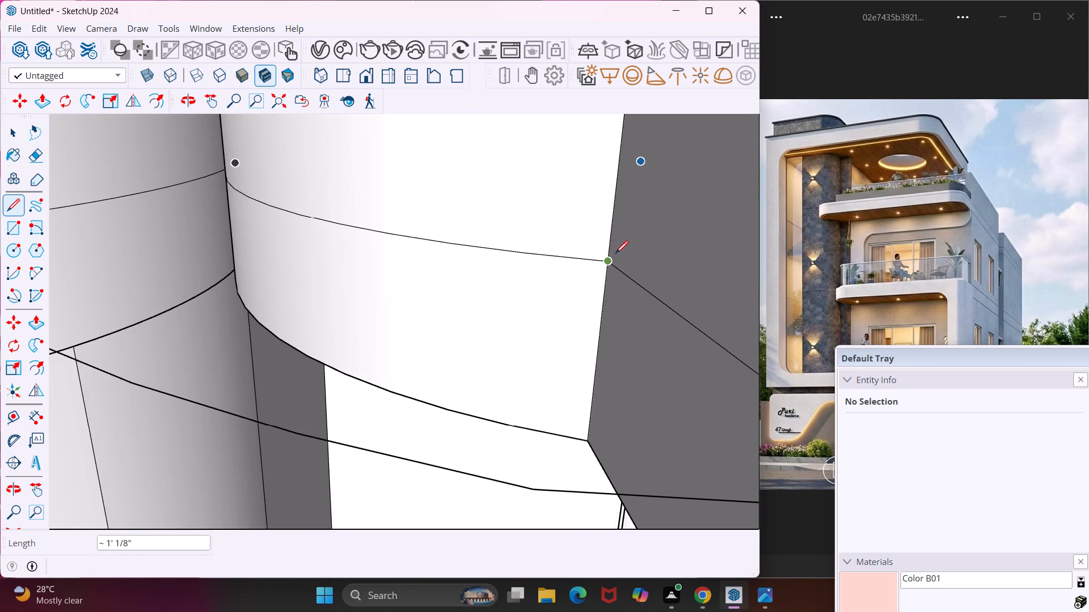
left_click(610, 258)
key("Escape")
key("space")
middle_click_drag(428, 261, 468, 262)
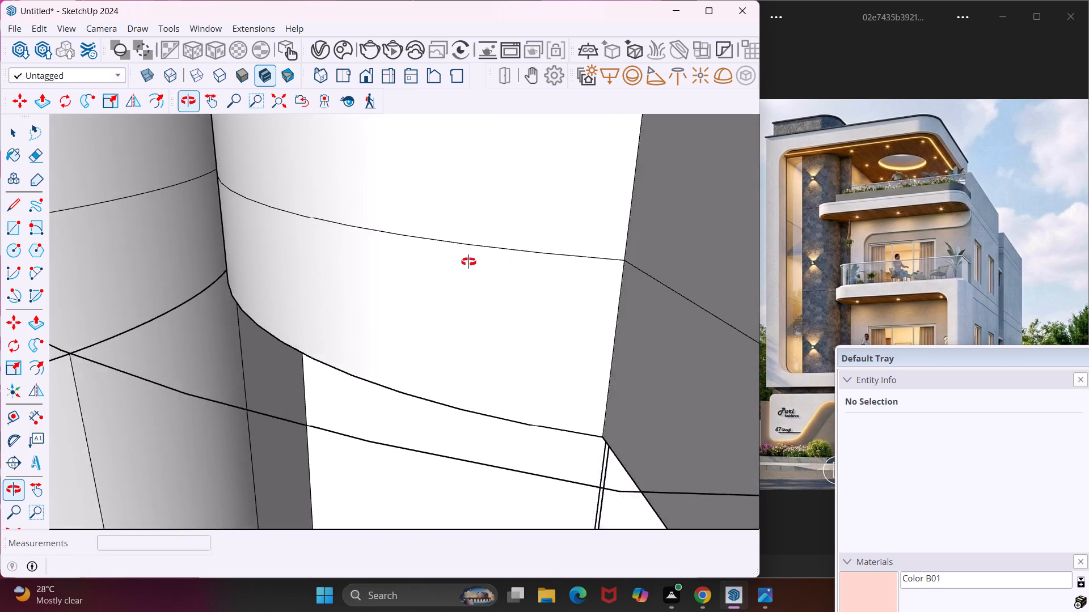
Examine the outlined rounded extension at the front beam's end and its junction with the column band from several angles.
middle_click_drag(468, 262, 552, 252)
scroll(521, 250, "down", 11)
scroll(462, 282, "down", 6)
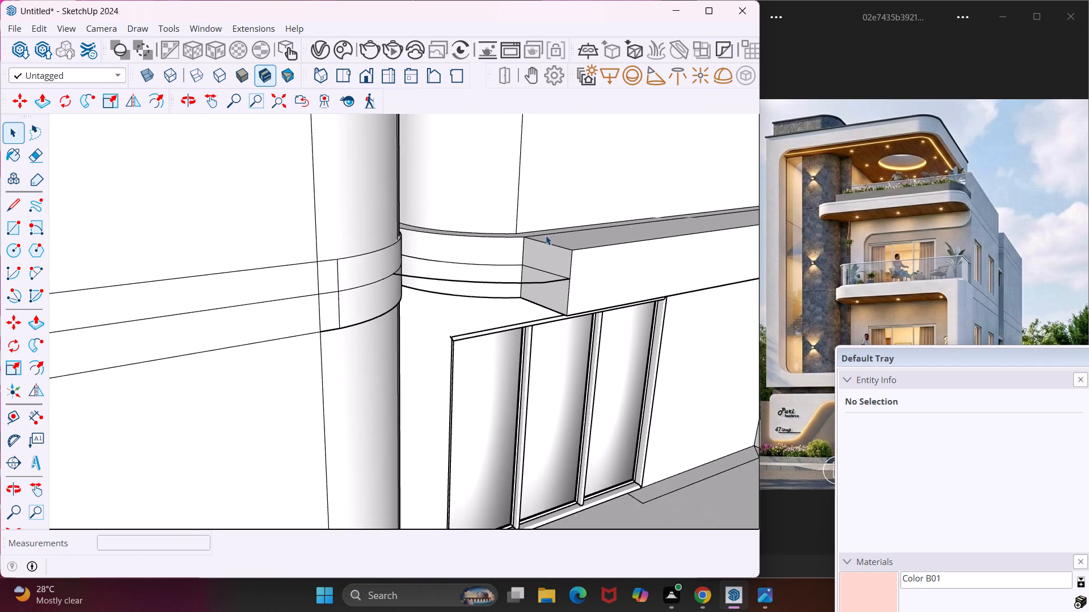
scroll(539, 234, "down", 12)
scroll(498, 258, "down", 5)
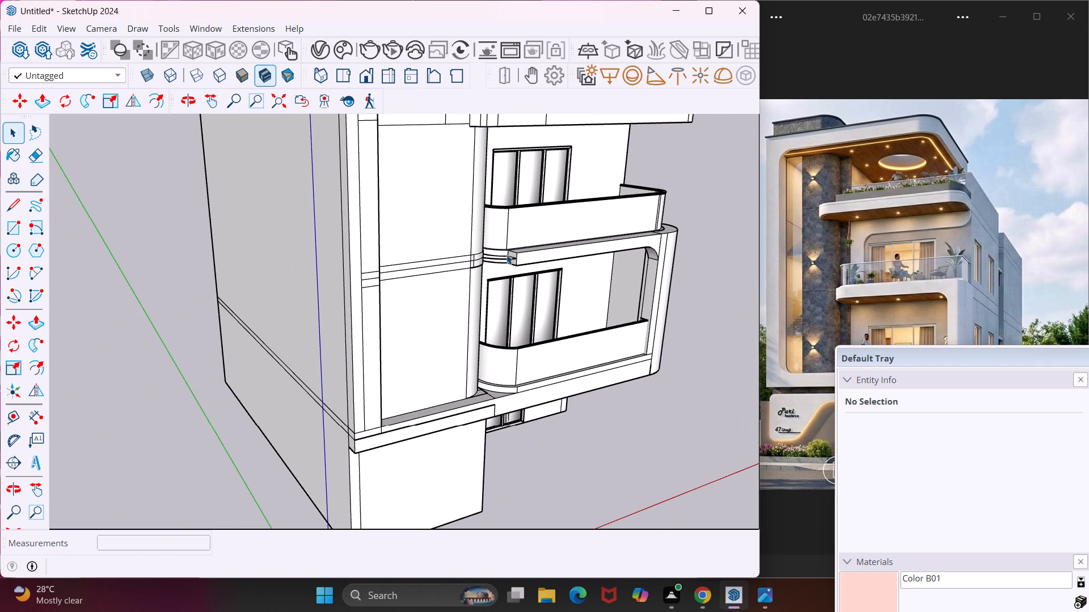
scroll(507, 254, "down", 4)
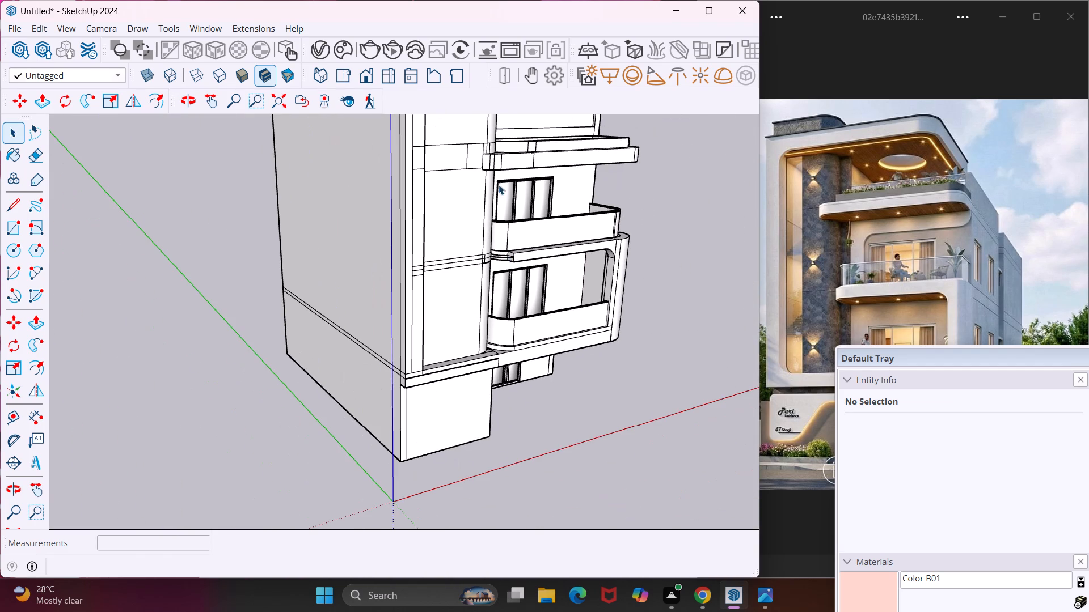
middle_click_drag(506, 162, 427, 238)
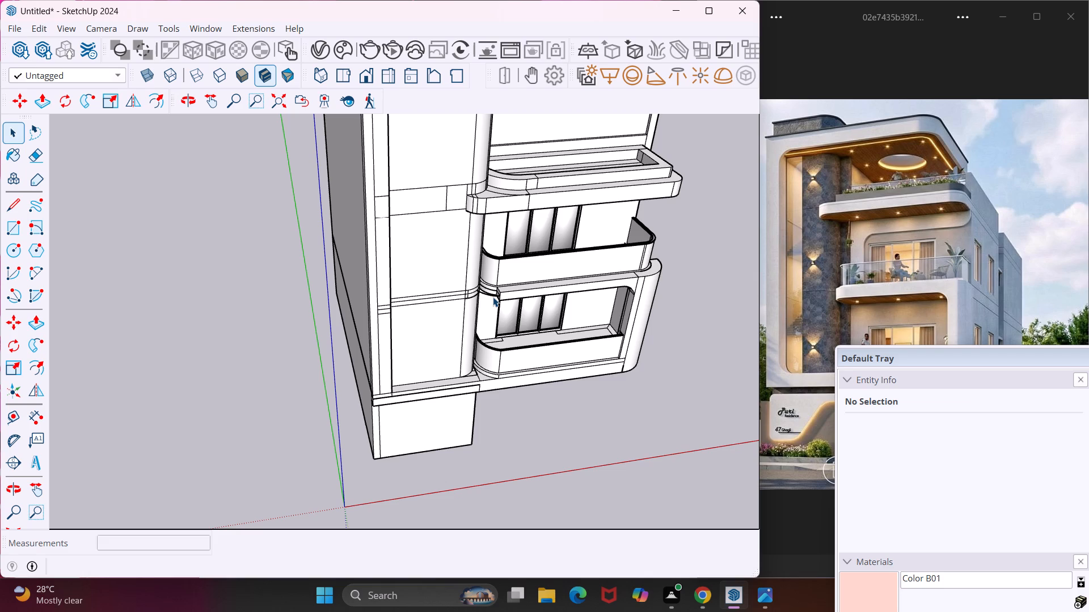
scroll(484, 292, "up", 9)
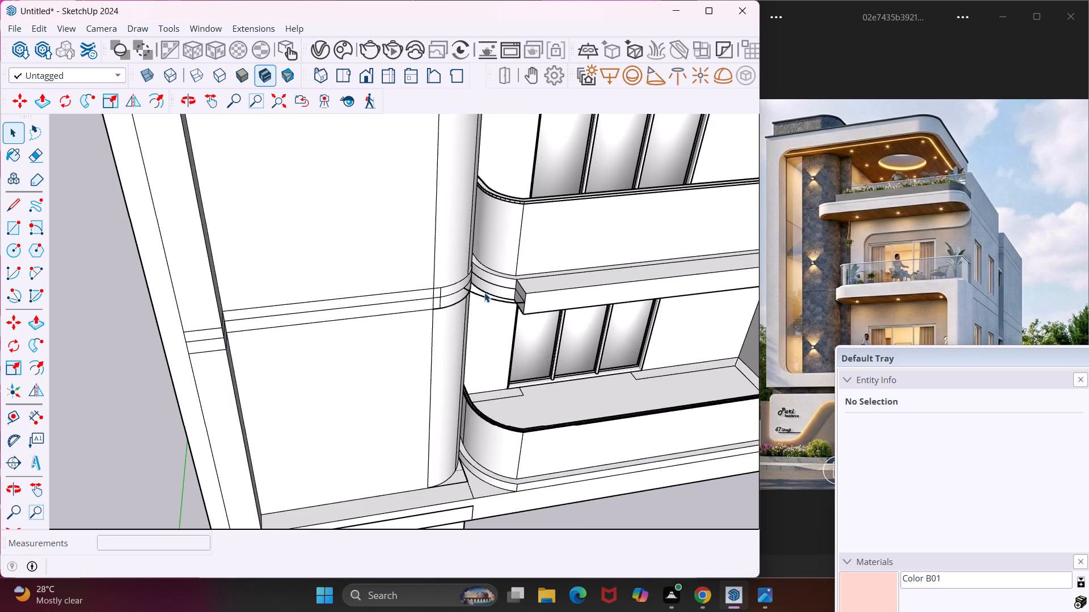
middle_click_drag(484, 292, 631, 288)
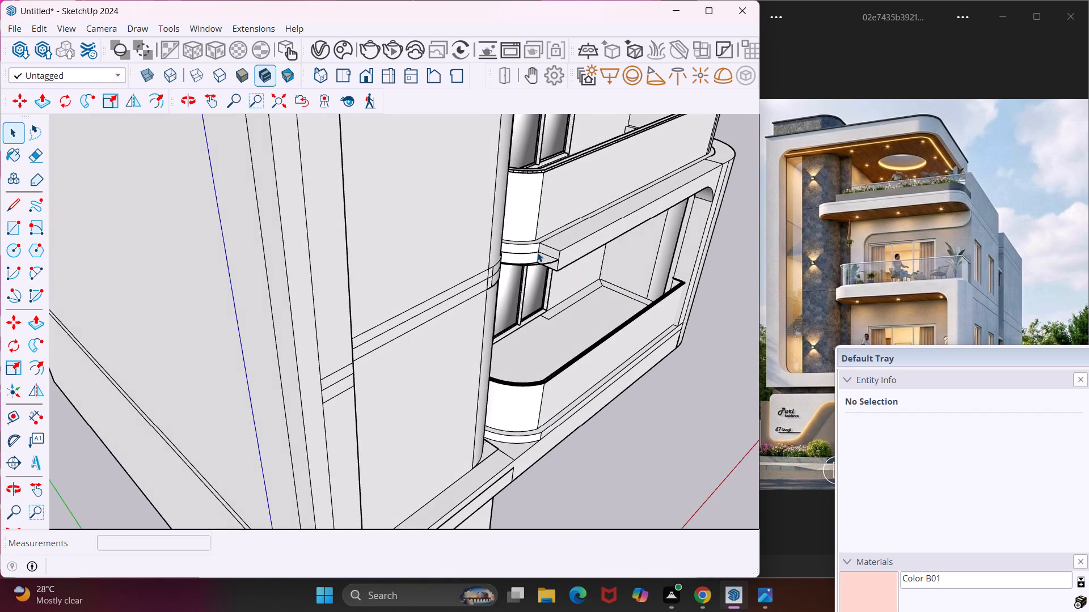
scroll(537, 252, "up", 9)
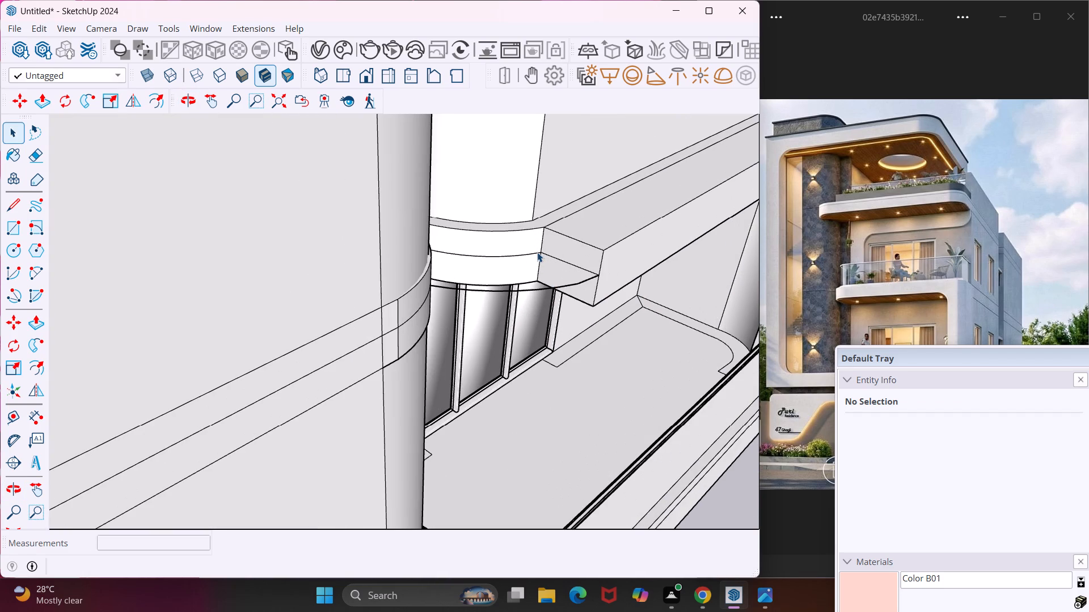
middle_click_drag(537, 252, 402, 278)
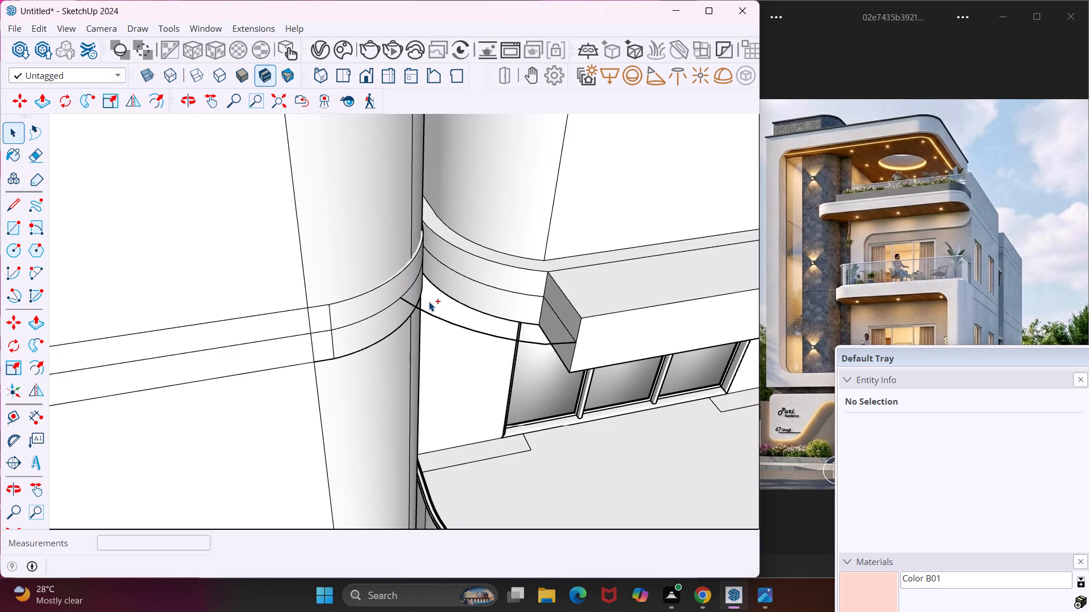
Undo the arcs and connecting lines that outline the rounded extension at the front beam's end.
key("ctrl+z")
key("ctrl+z")
key("ctrl+z")
key("ctrl+z")
key("ctrl+z")
key("ctrl+z")
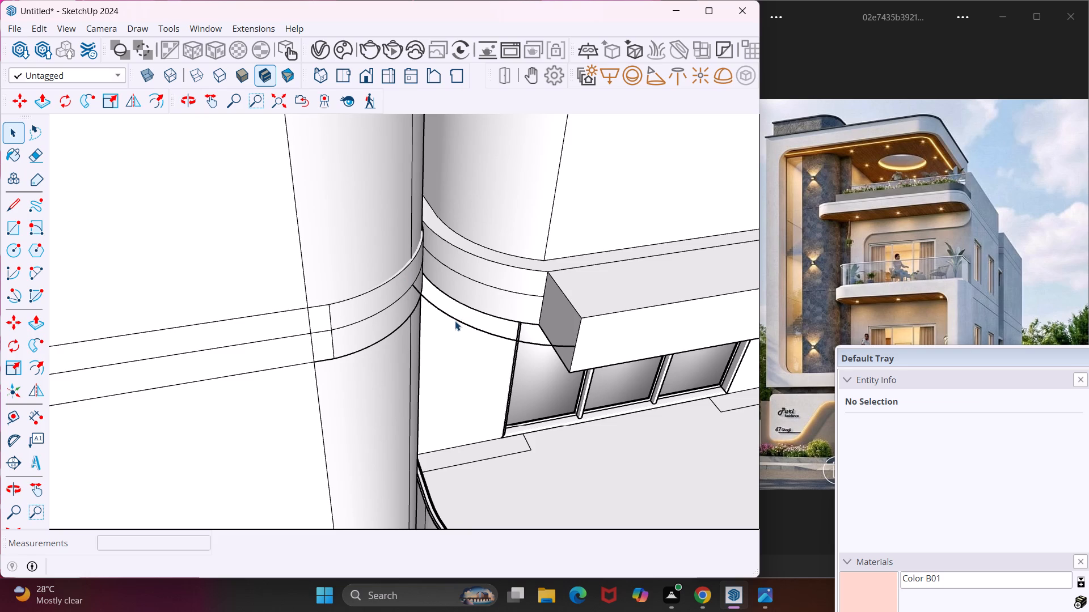
key("ctrl+z")
Push/Pull the front beam's end face about 3' 2 7/16" across the column, up to the edge where its curve begins.
left_click(548, 312)
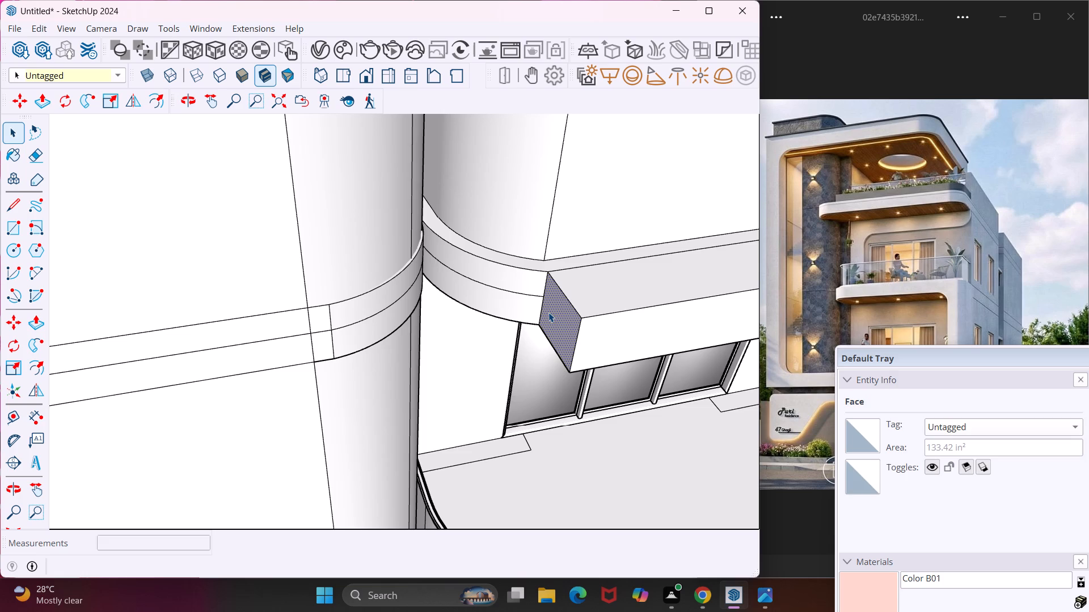
key("p")
left_click(548, 312)
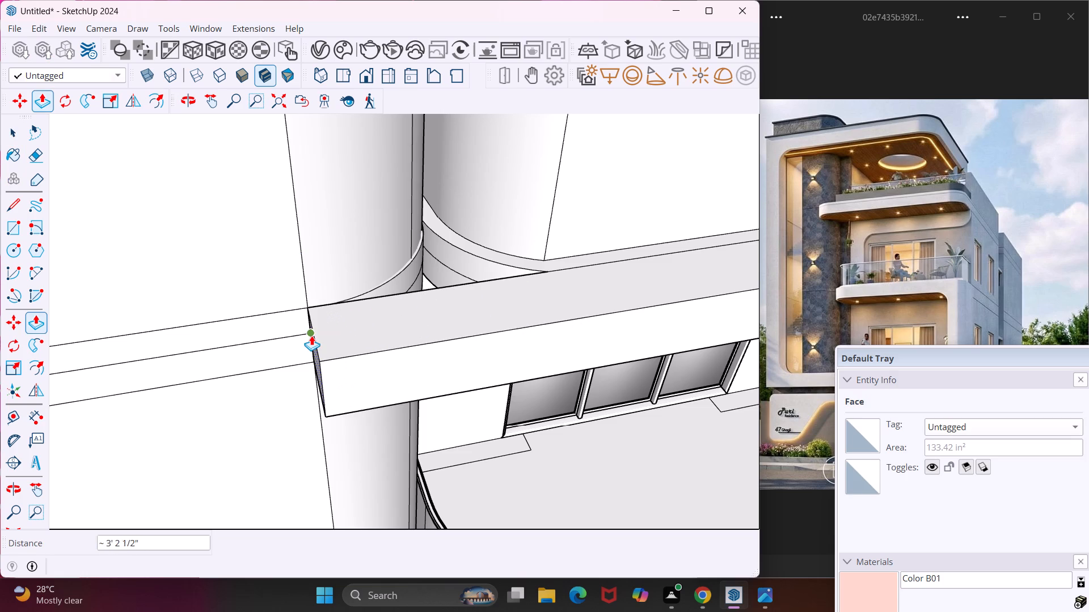
left_click(311, 335)
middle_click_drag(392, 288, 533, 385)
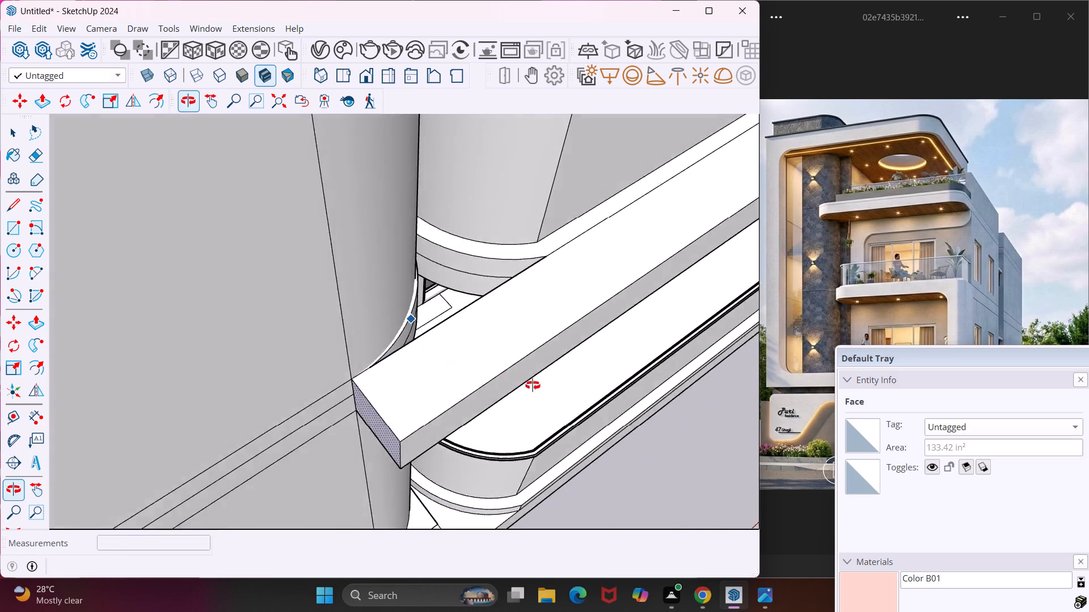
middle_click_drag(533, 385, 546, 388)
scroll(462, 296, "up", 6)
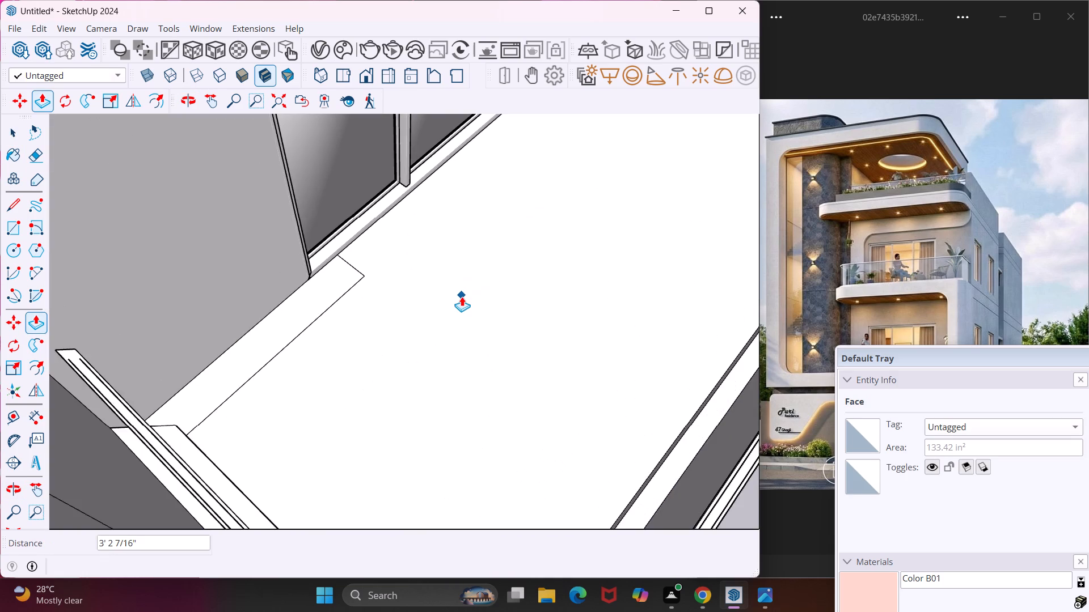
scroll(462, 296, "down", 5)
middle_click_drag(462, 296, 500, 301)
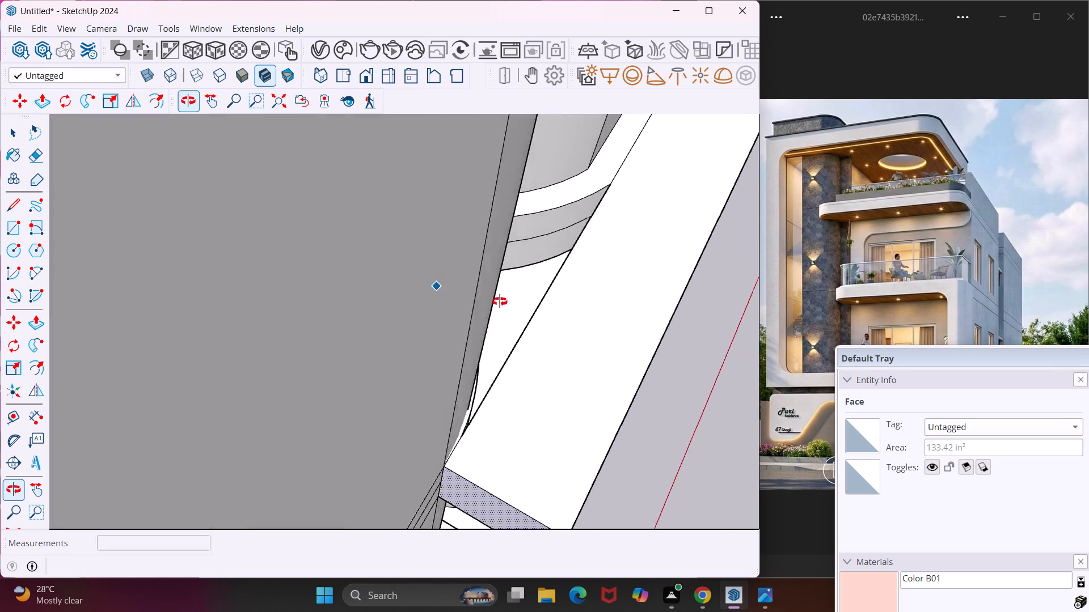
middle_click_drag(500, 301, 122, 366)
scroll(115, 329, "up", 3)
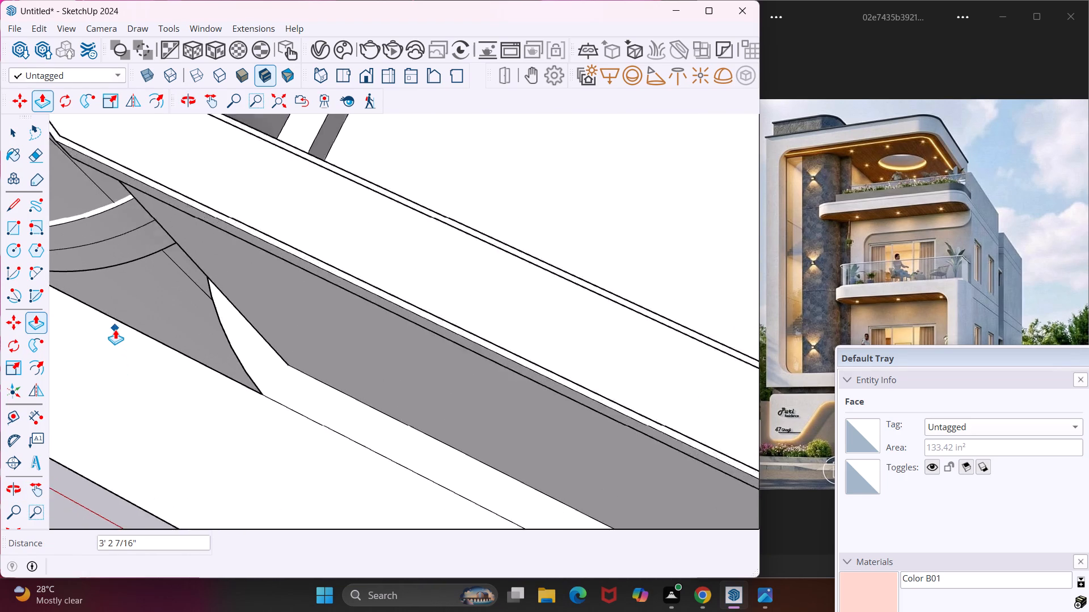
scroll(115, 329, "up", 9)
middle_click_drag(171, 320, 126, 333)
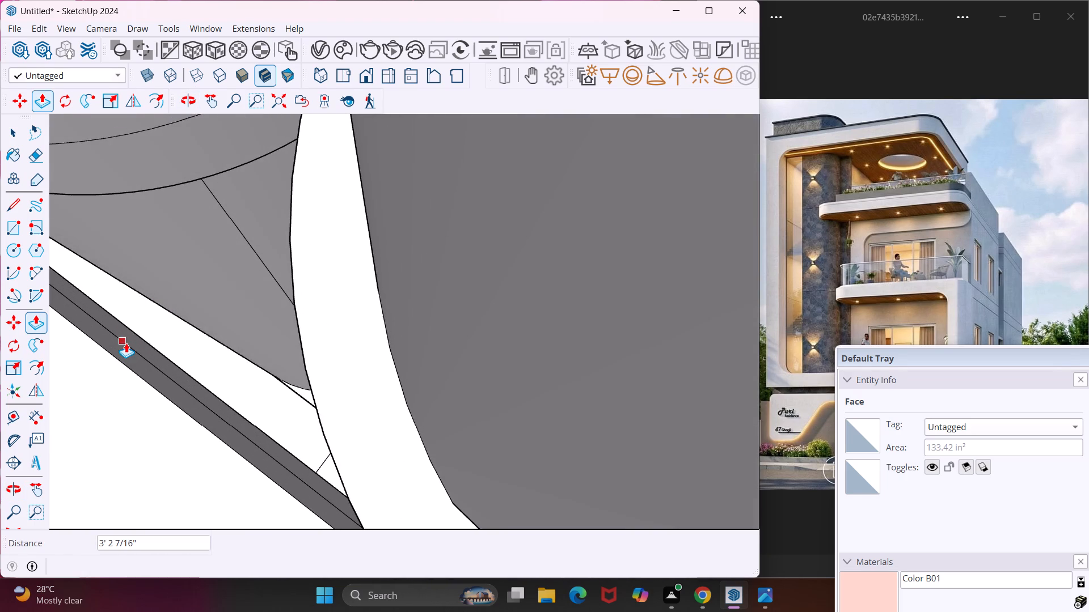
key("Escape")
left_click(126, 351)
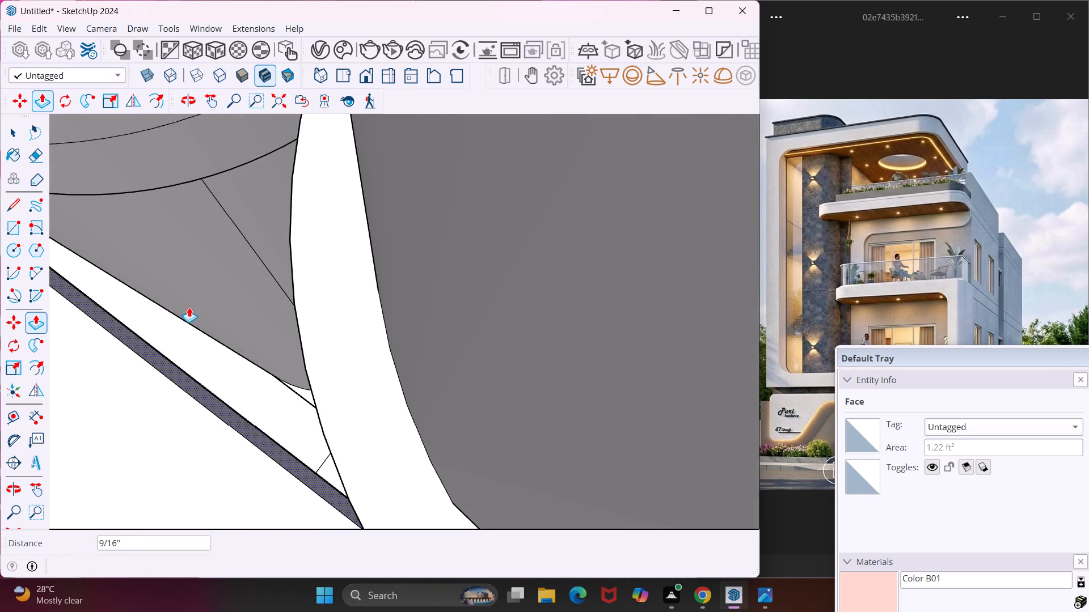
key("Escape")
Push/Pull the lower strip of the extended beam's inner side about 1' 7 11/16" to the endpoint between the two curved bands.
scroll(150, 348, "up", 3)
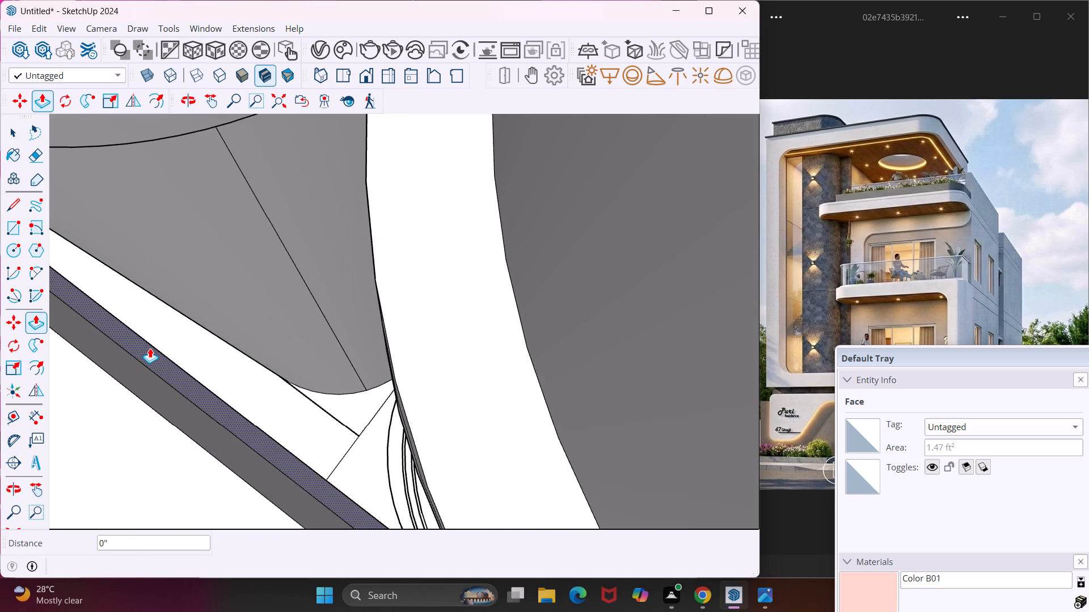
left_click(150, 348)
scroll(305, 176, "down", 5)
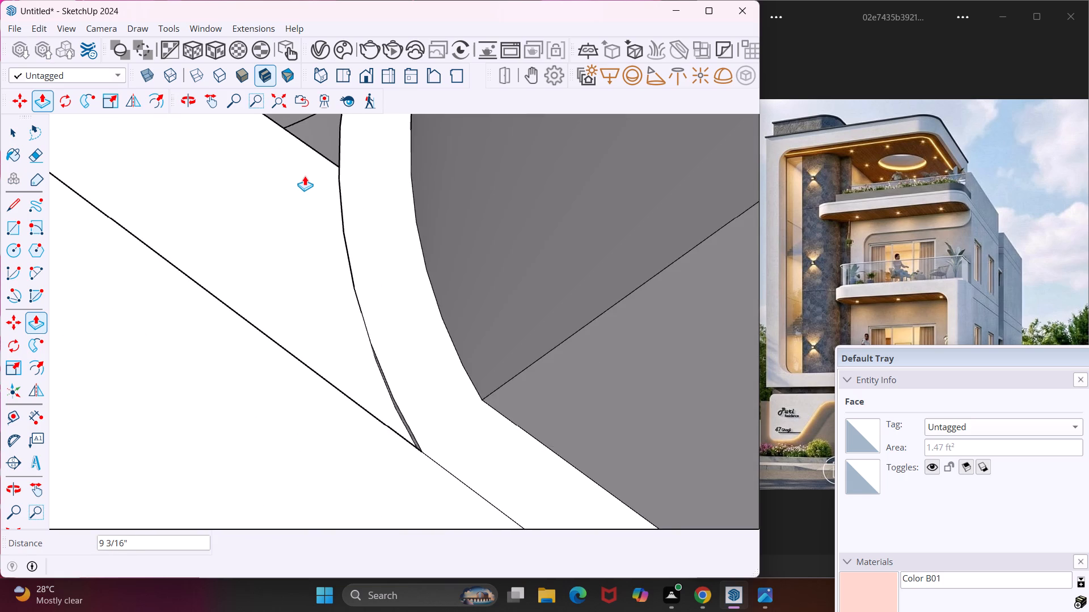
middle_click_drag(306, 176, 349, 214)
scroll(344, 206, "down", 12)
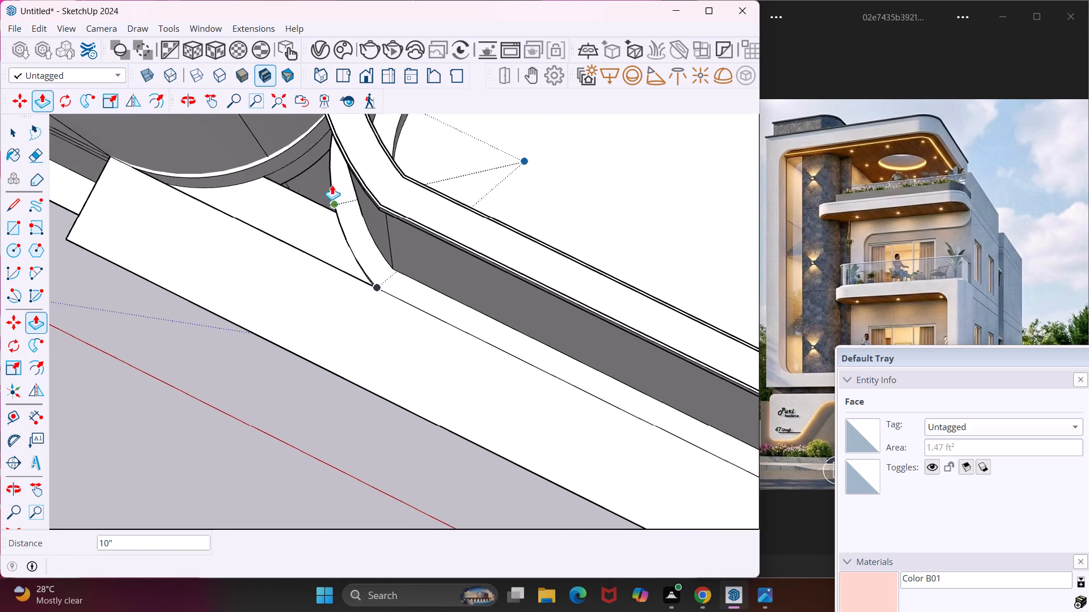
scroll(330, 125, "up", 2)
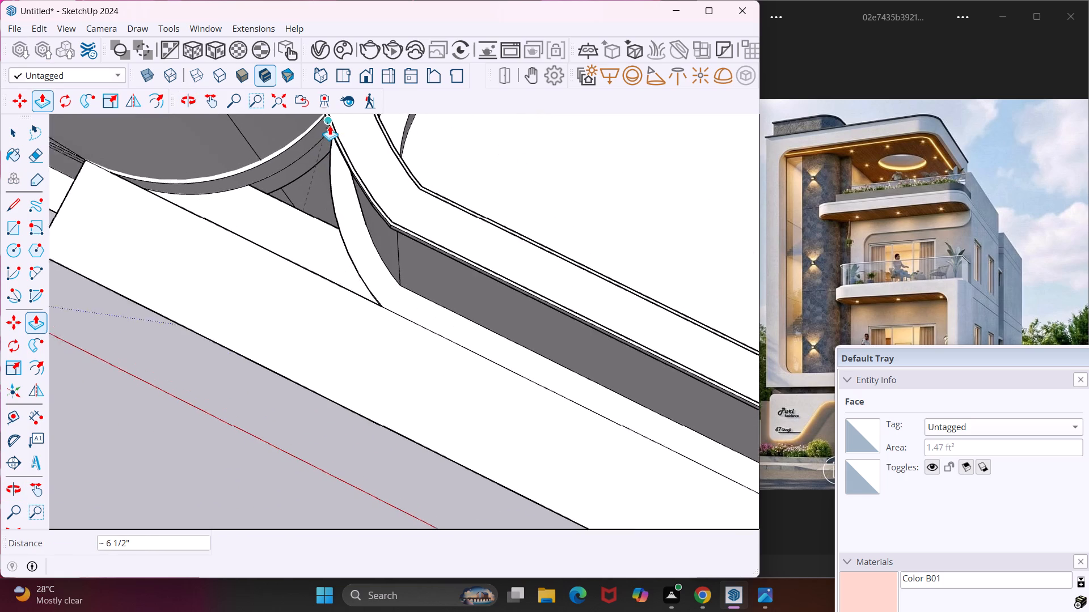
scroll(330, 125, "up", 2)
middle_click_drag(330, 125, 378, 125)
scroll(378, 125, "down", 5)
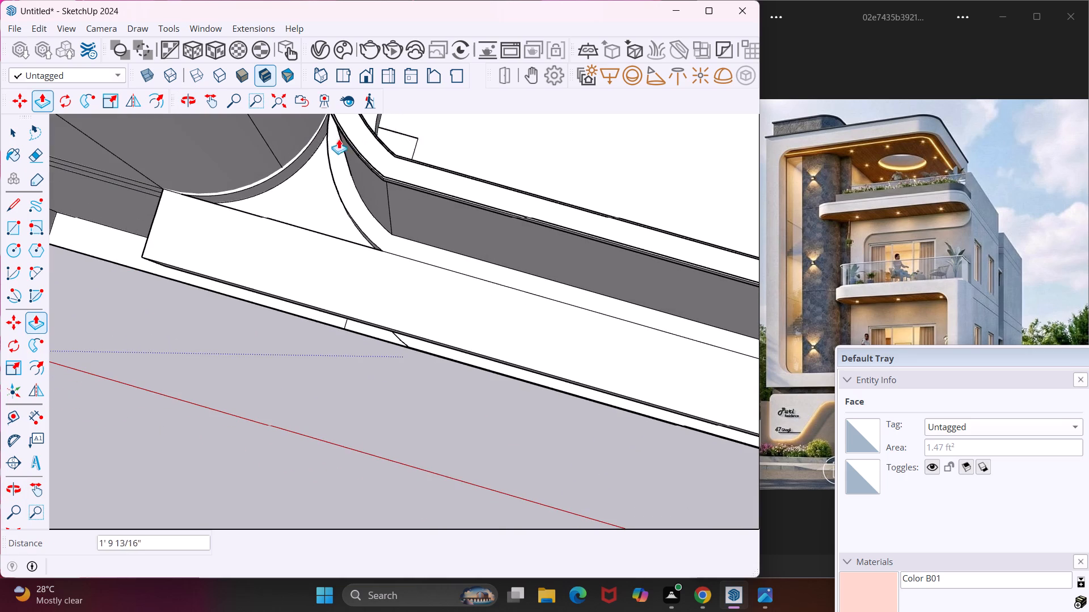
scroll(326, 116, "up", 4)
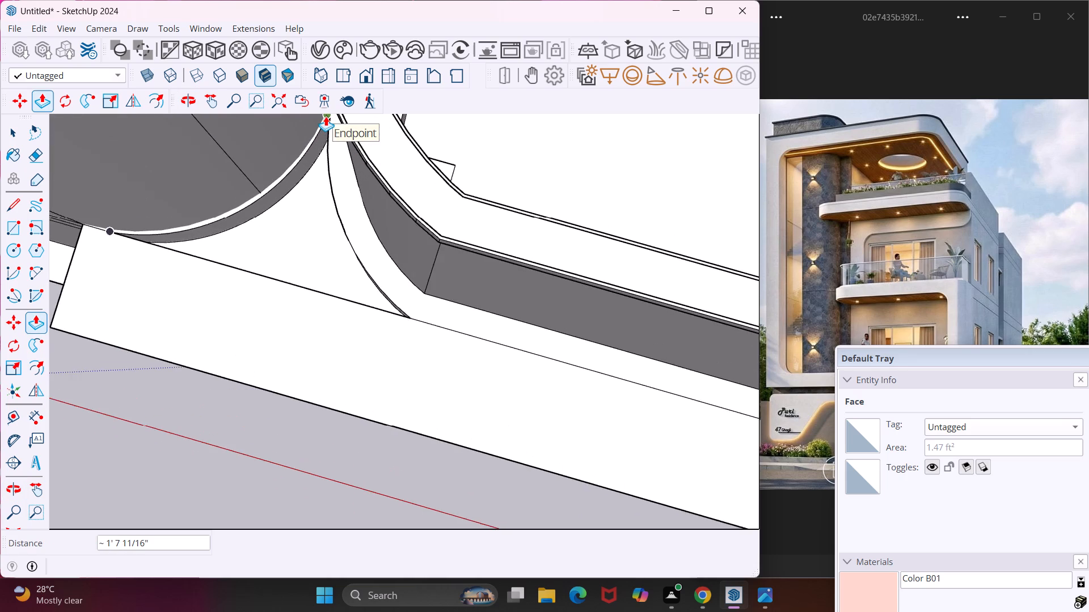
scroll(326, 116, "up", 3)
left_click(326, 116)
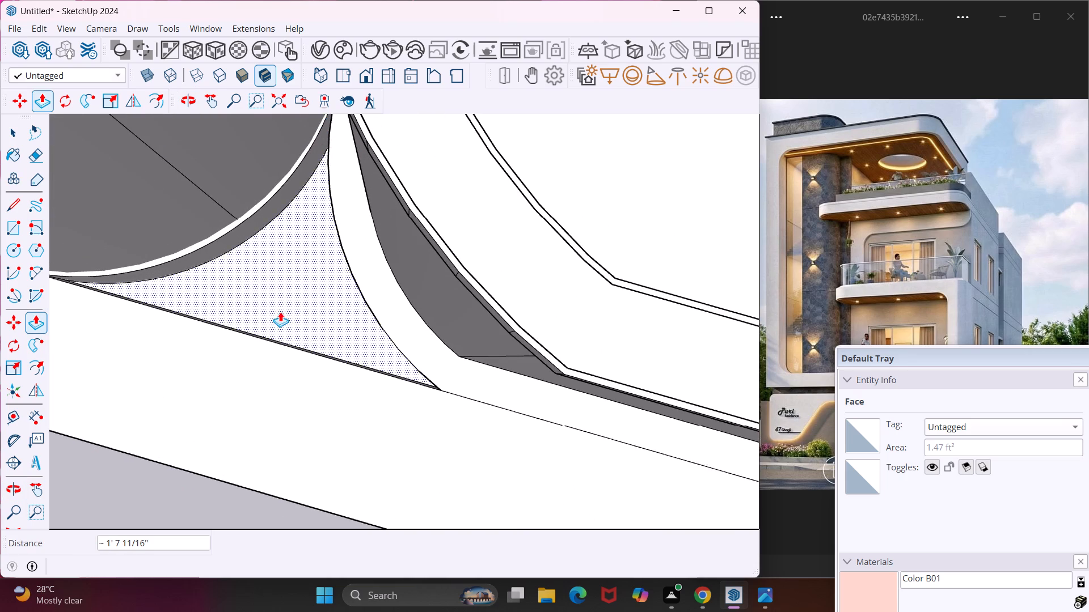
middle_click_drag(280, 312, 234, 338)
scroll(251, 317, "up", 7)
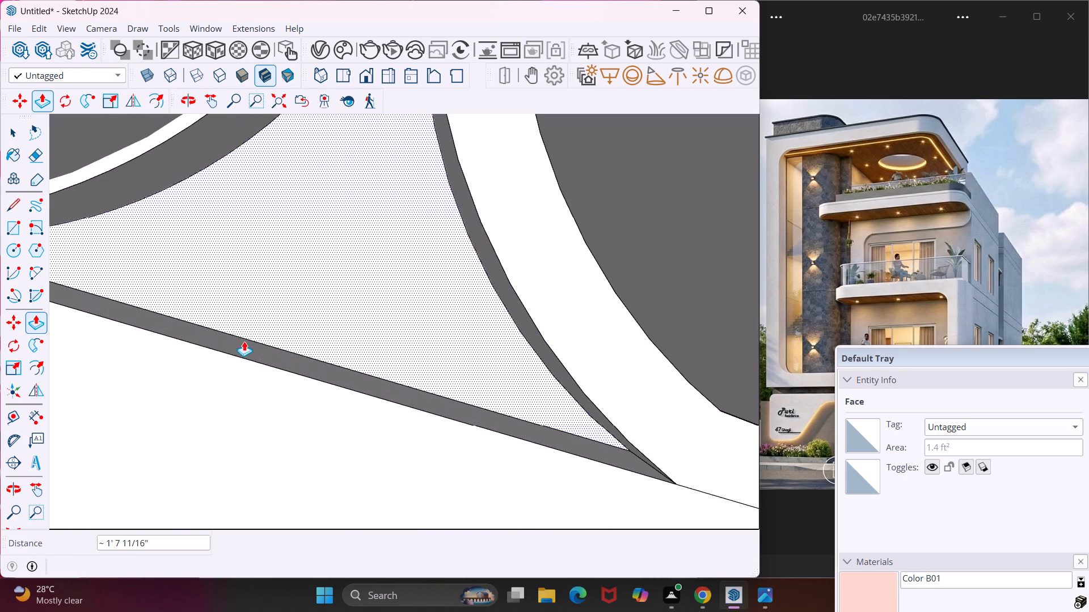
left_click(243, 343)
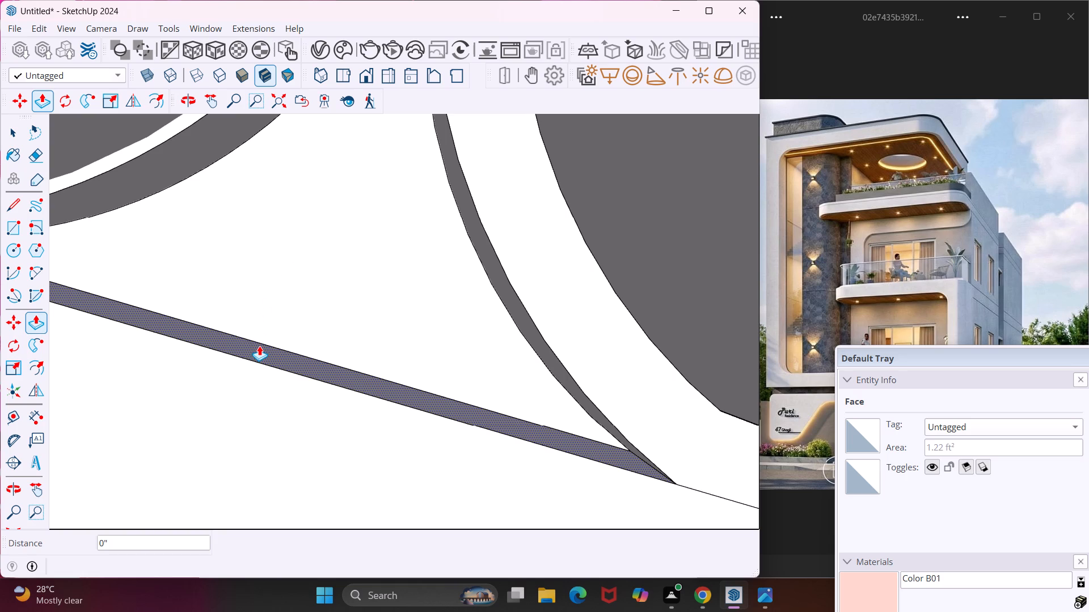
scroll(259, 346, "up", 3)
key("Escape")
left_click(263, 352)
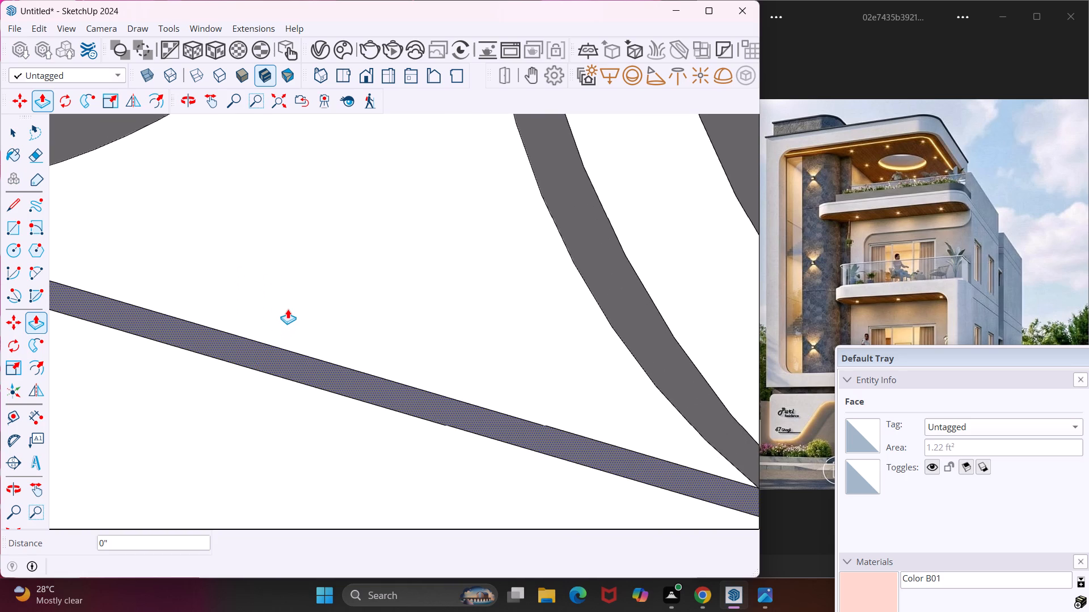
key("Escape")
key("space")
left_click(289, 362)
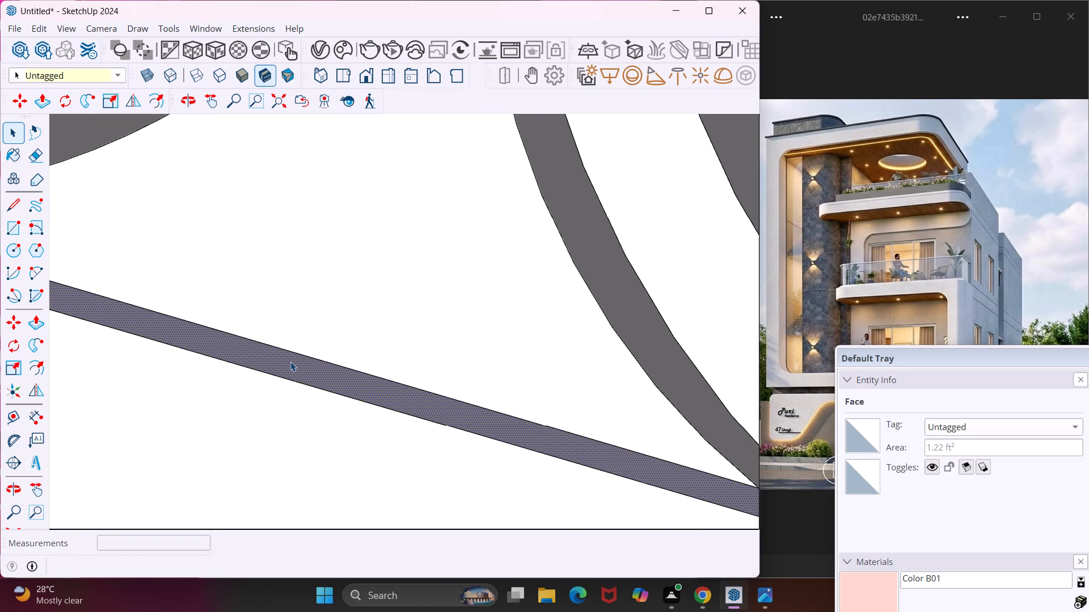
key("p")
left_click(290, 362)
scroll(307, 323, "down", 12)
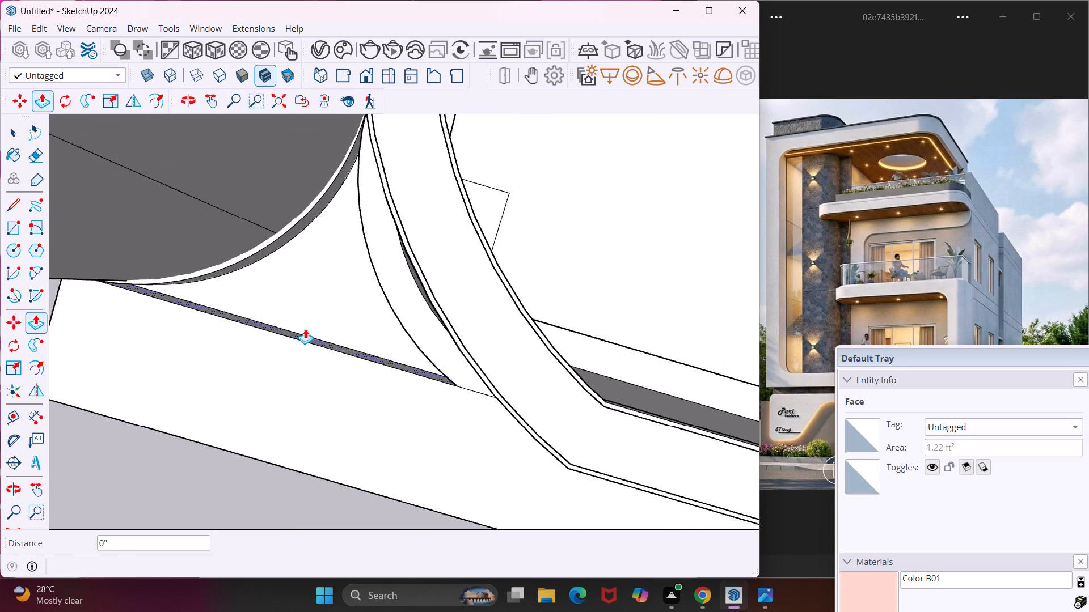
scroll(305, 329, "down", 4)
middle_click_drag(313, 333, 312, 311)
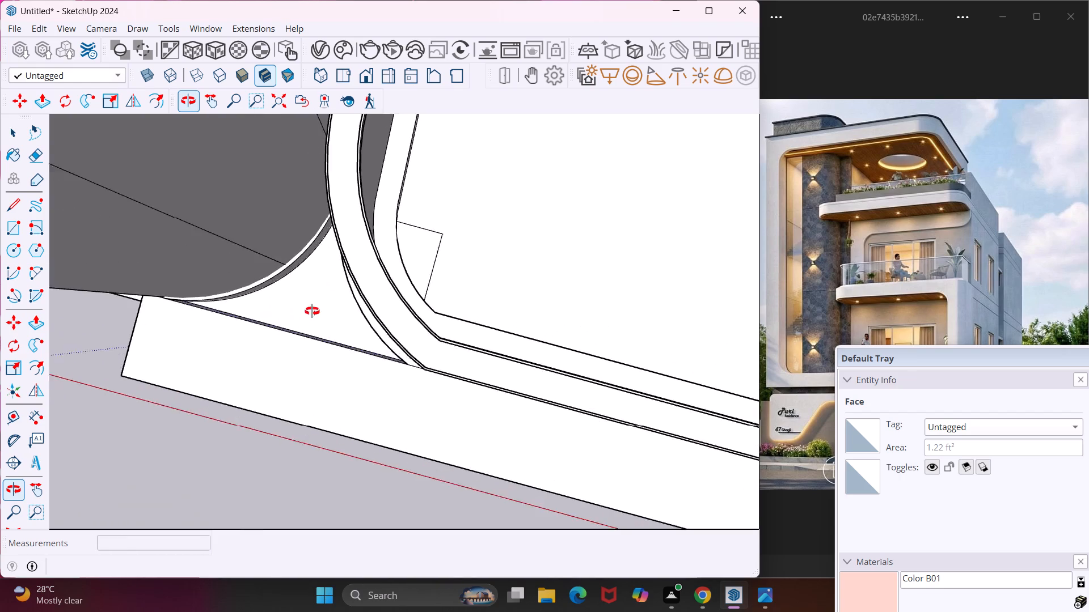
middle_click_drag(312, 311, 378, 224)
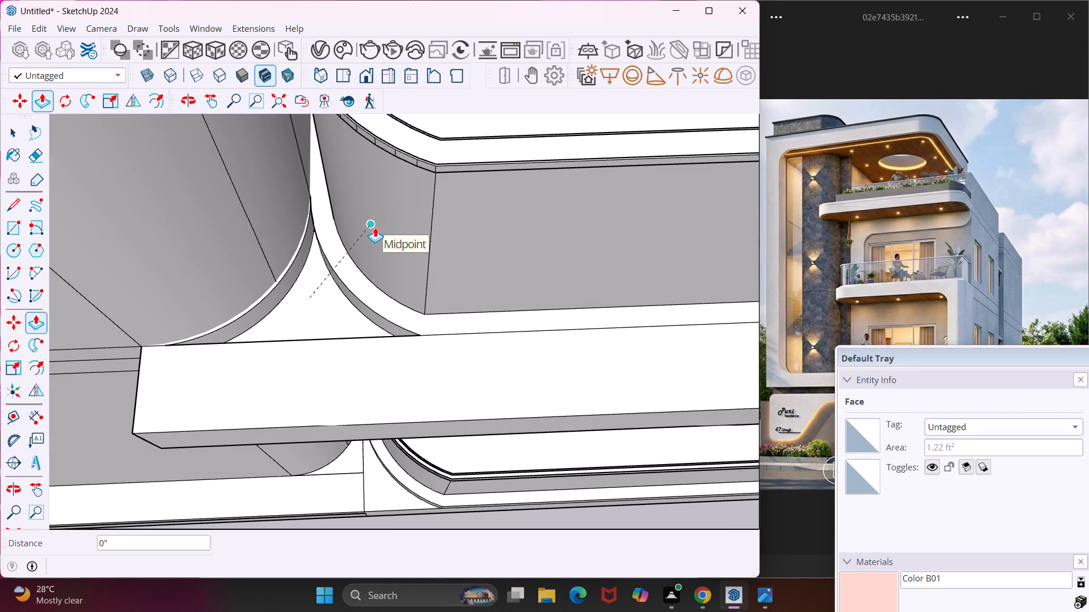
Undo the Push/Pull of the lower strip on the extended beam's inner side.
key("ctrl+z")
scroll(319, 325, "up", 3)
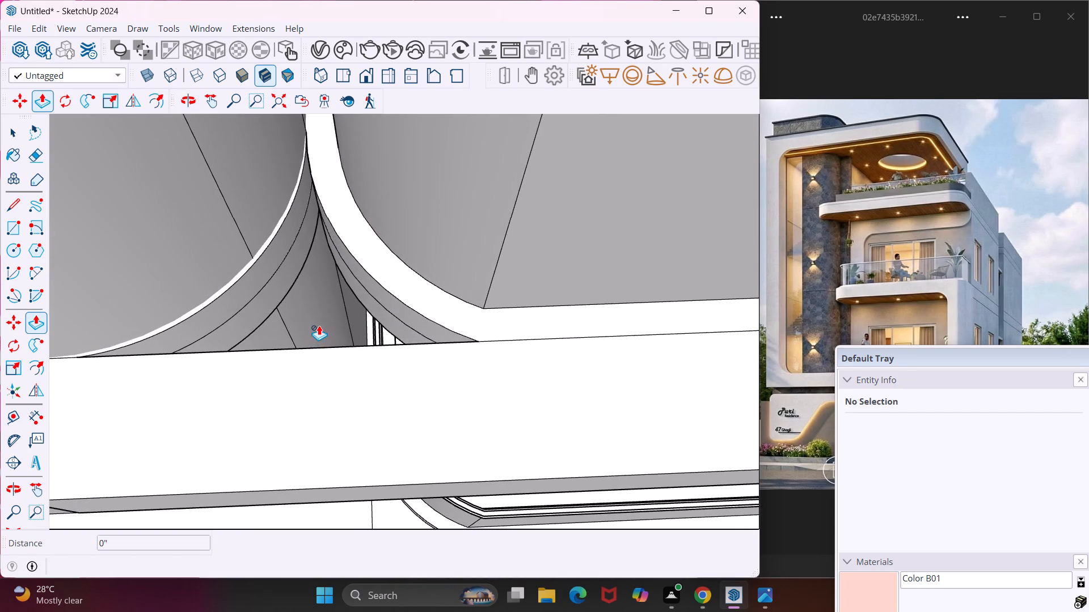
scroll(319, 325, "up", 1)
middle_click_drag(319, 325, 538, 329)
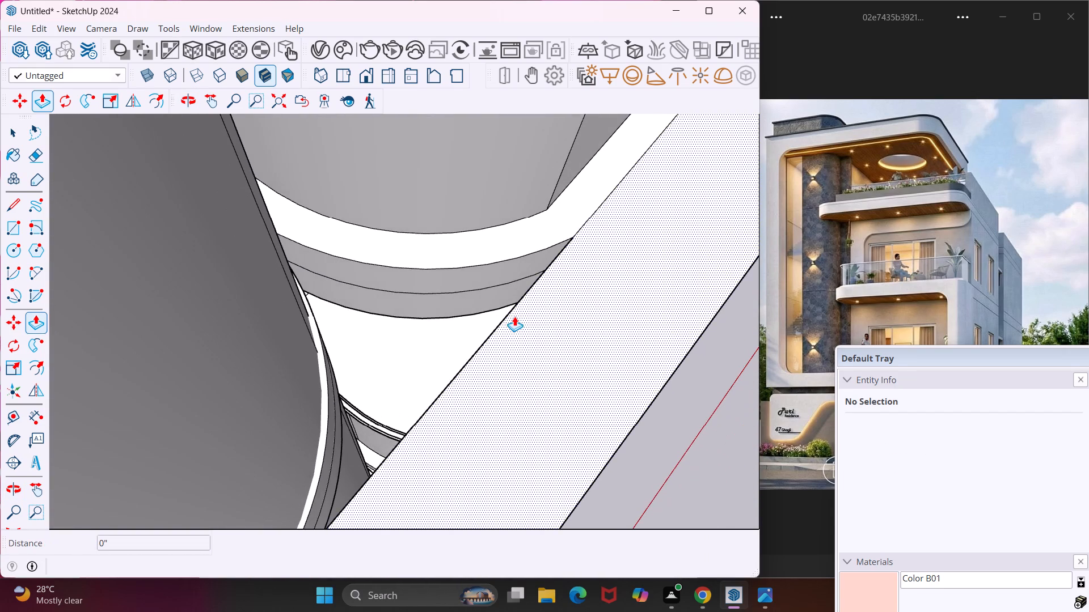
Push/Pull the lower strip of the front beam's inner side about 2' 8 1/4" toward the rounded bands.
scroll(514, 316, "up", 8)
middle_click_drag(514, 316, 643, 292)
scroll(496, 336, "up", 7)
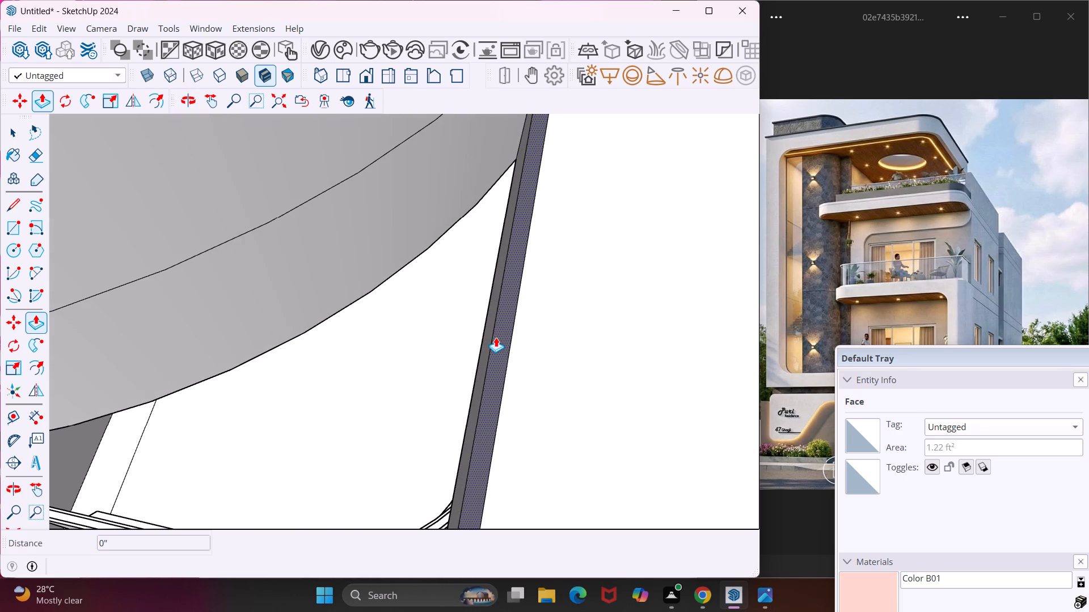
left_click(496, 337)
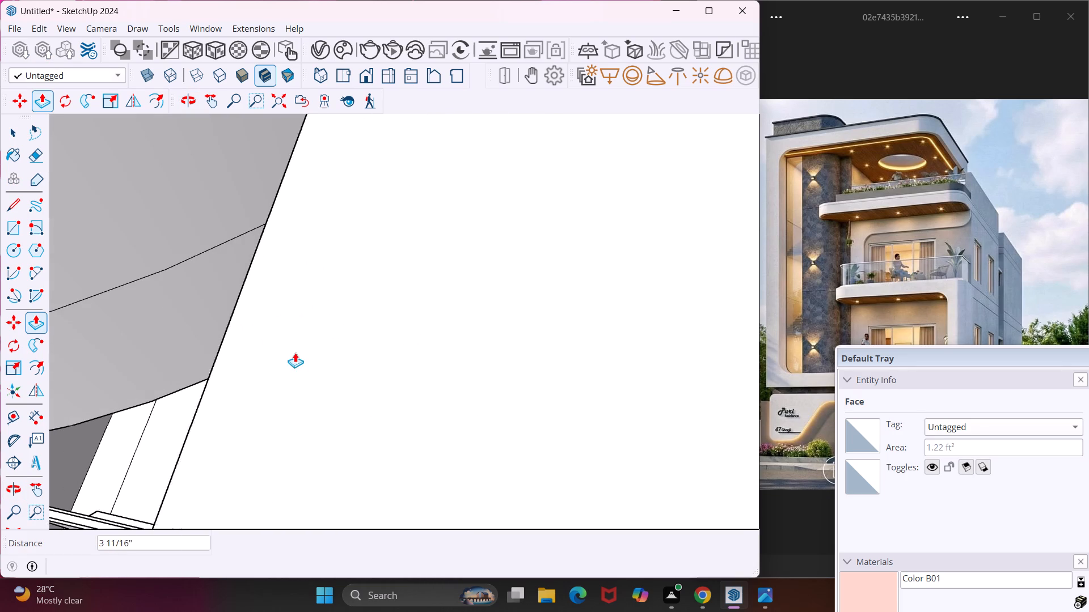
scroll(290, 353, "down", 15)
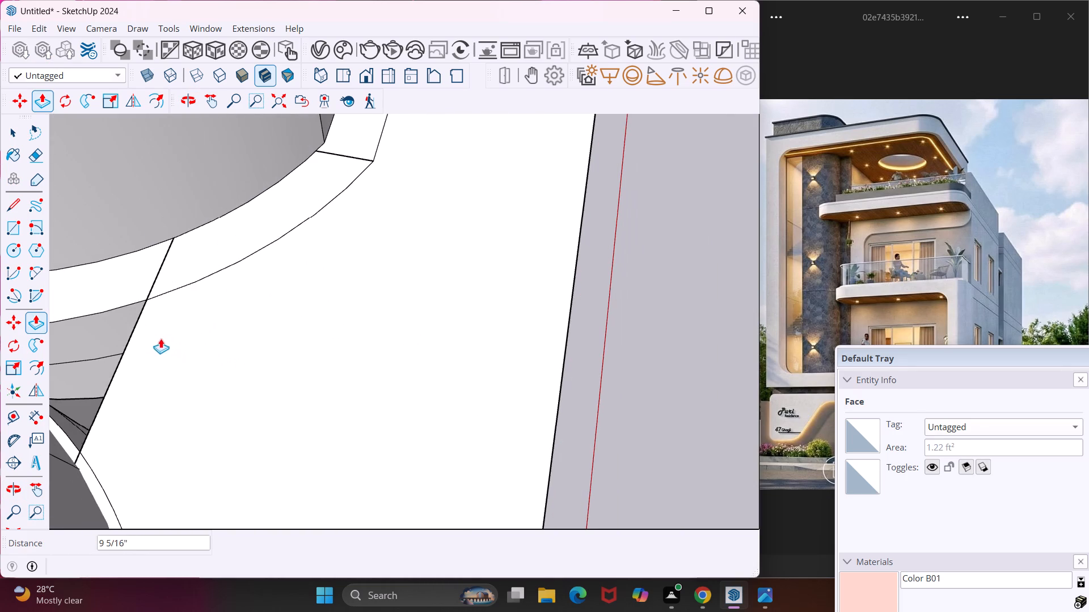
middle_click_drag(108, 315, 50, 328)
scroll(49, 326, "down", 3)
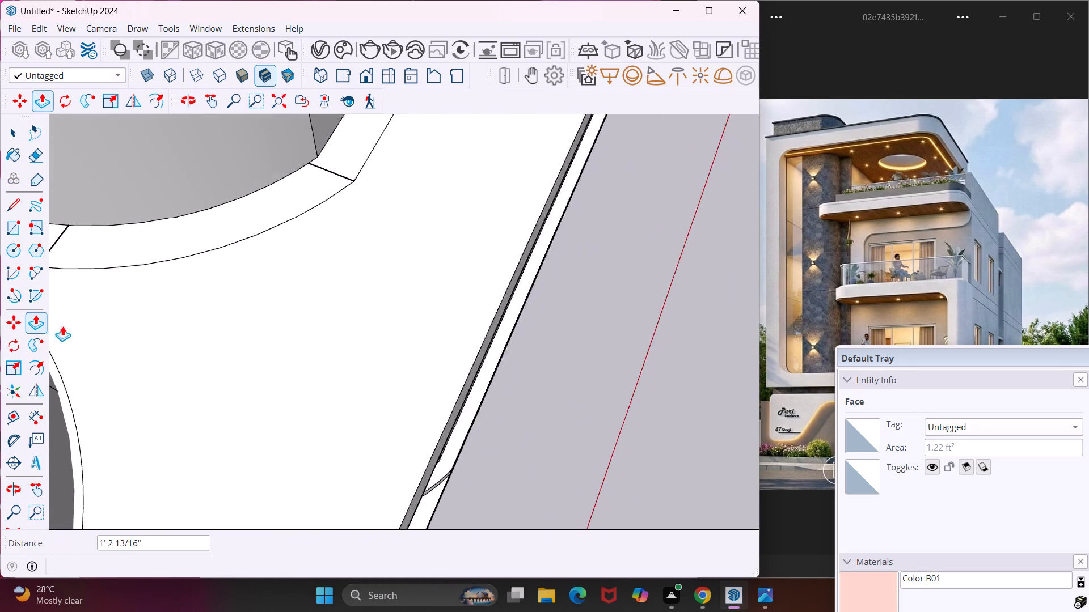
scroll(62, 326, "down", 7)
middle_click_drag(77, 282, 27, 290)
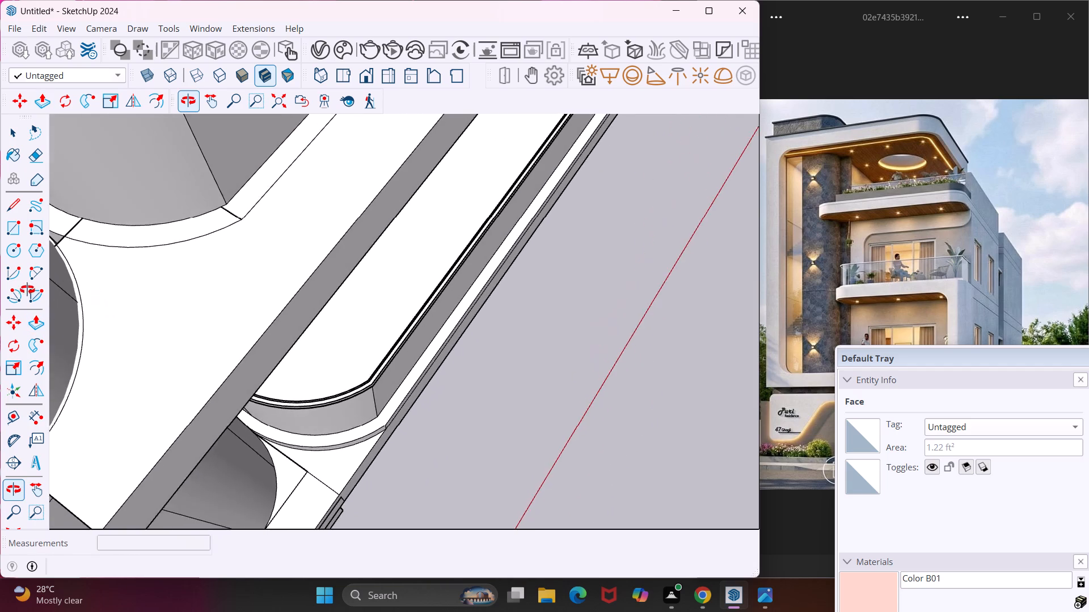
middle_click_drag(27, 290, 7, 292)
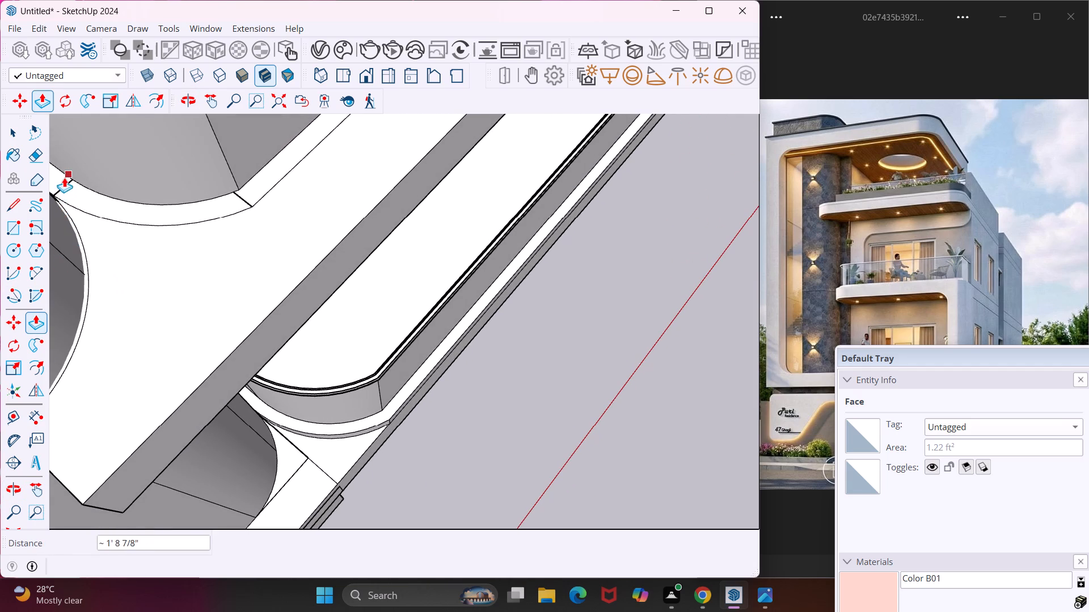
scroll(53, 167, "down", 10)
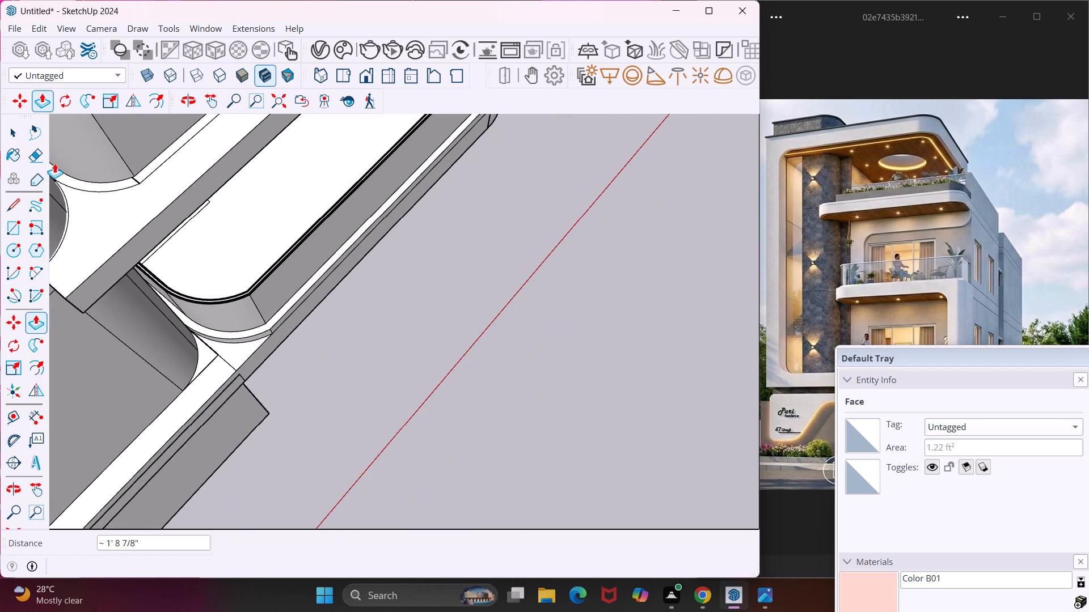
left_click(52, 151)
middle_click_drag(106, 164, 173, 156)
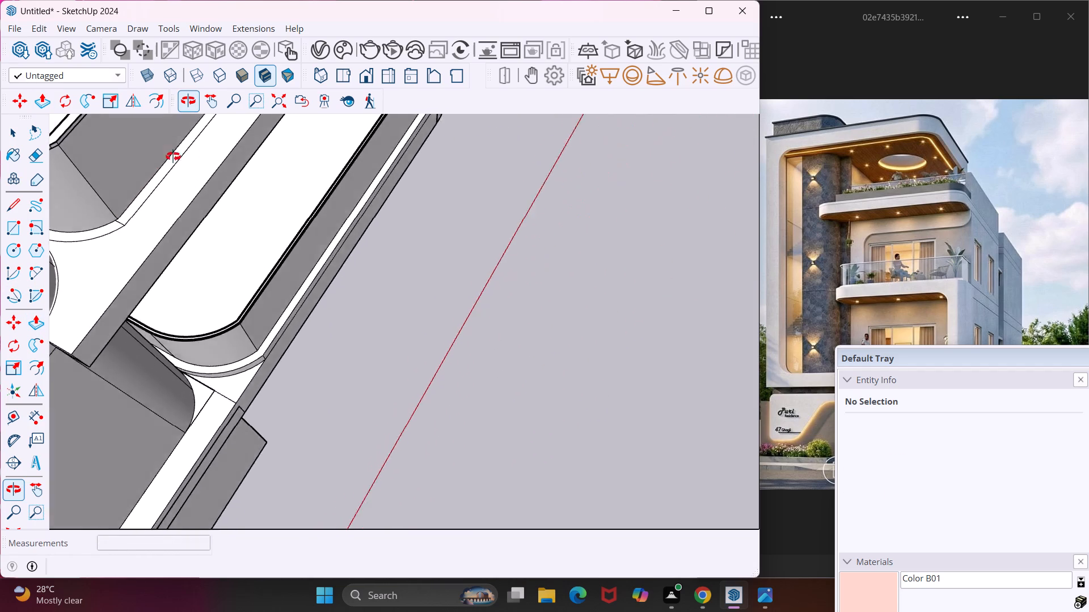
middle_click_drag(173, 156, 216, 141)
scroll(217, 140, "down", 9)
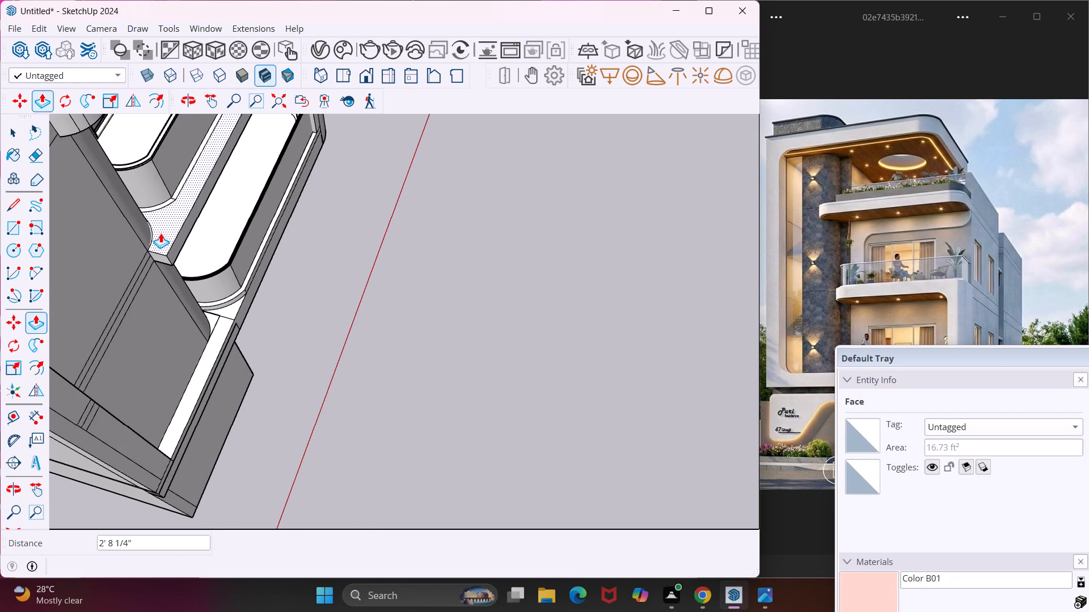
key("Escape")
key("space")
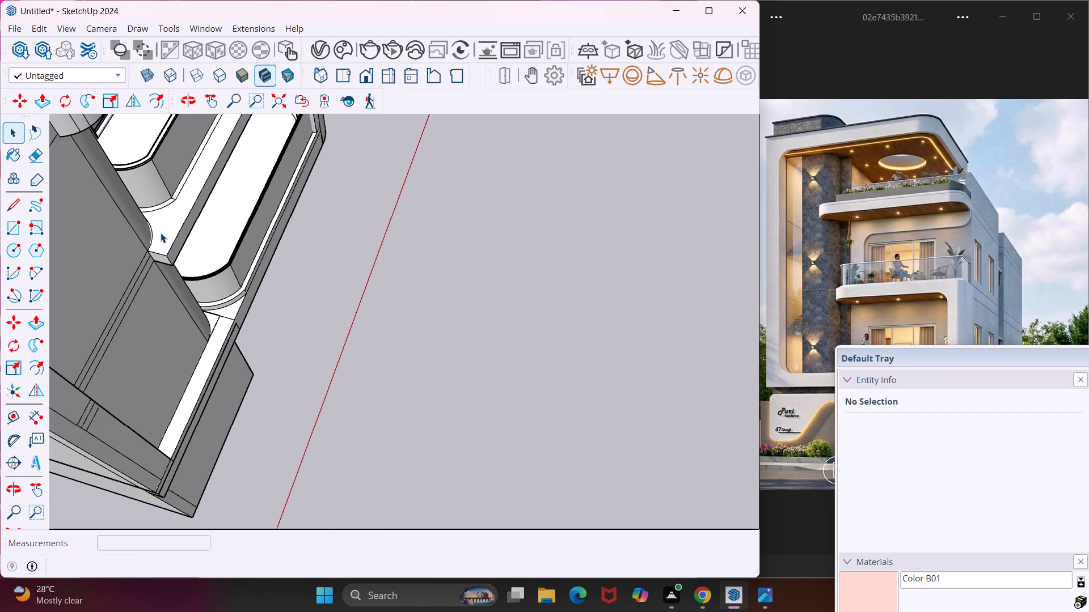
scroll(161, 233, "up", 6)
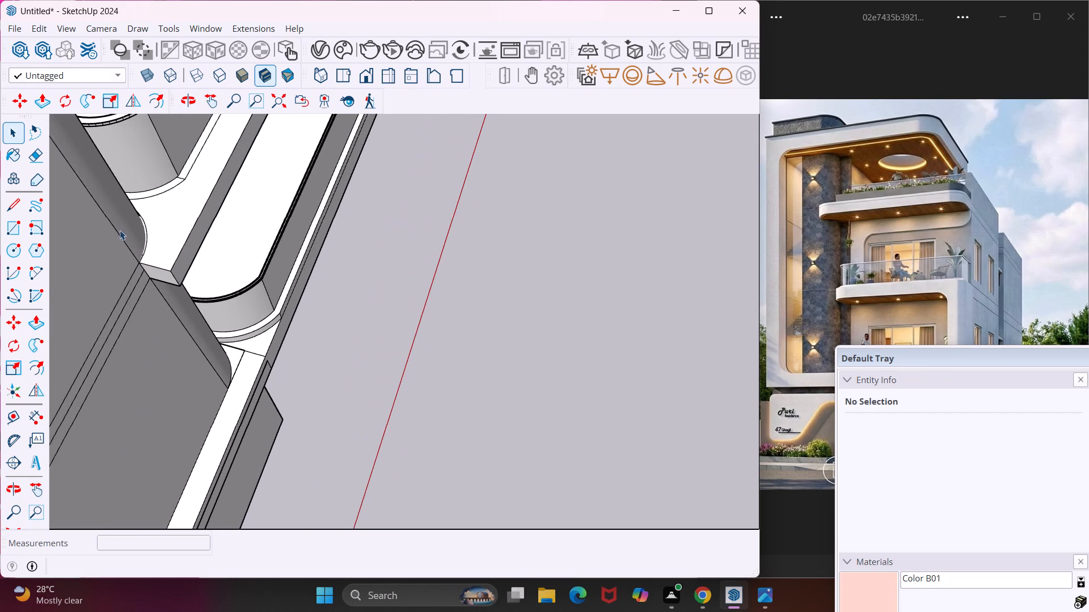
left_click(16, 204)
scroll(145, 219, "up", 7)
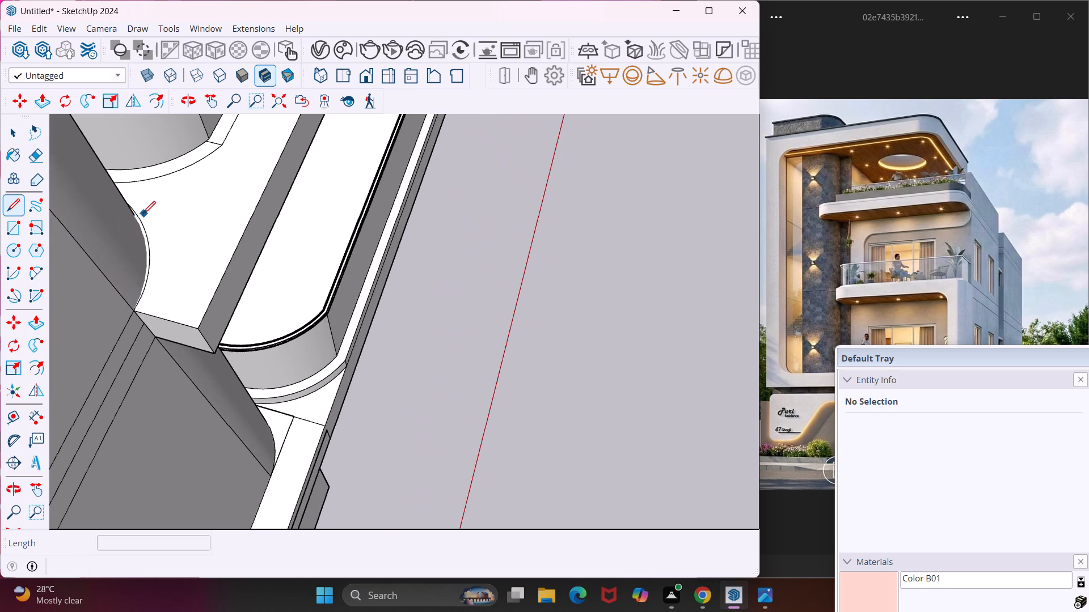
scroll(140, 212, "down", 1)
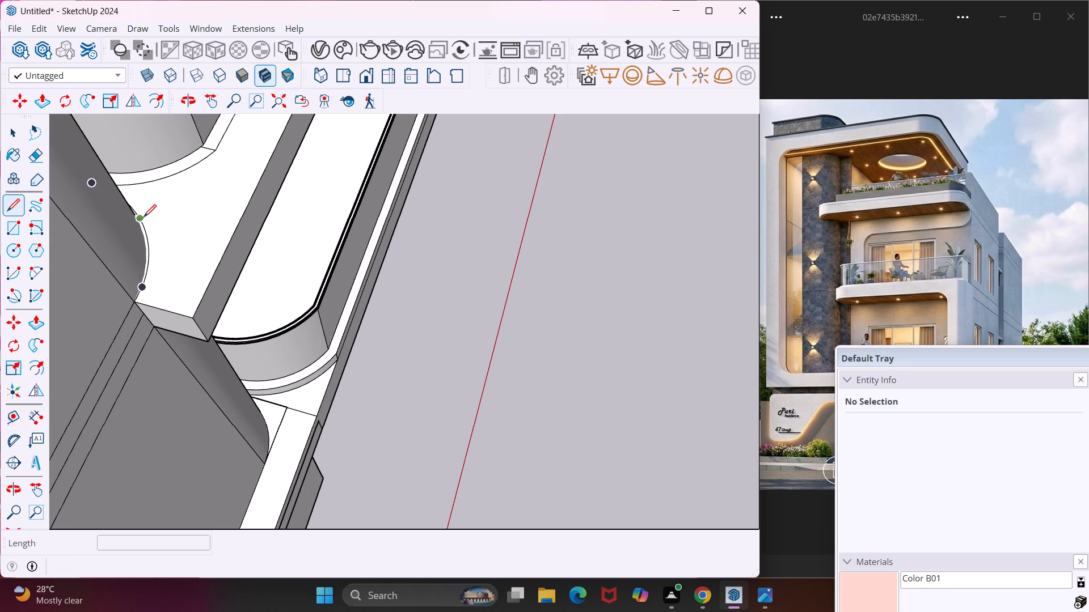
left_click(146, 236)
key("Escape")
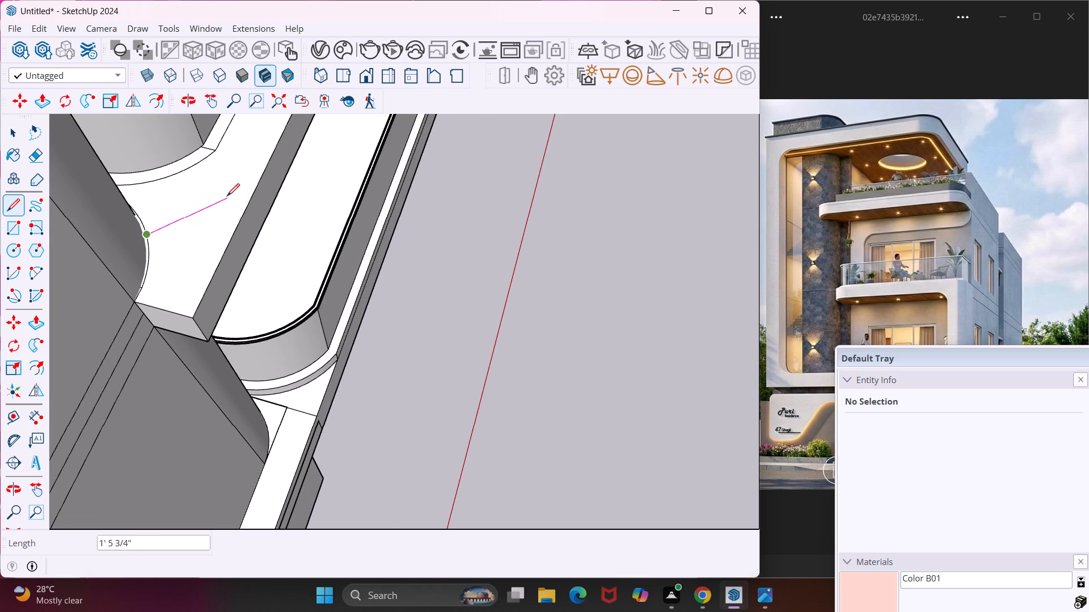
Draw a 2 Point Arc about 1' 10 7/16" long with a 3 1/2" bulge from the column curve to the beam's outer edge.
left_click(43, 277)
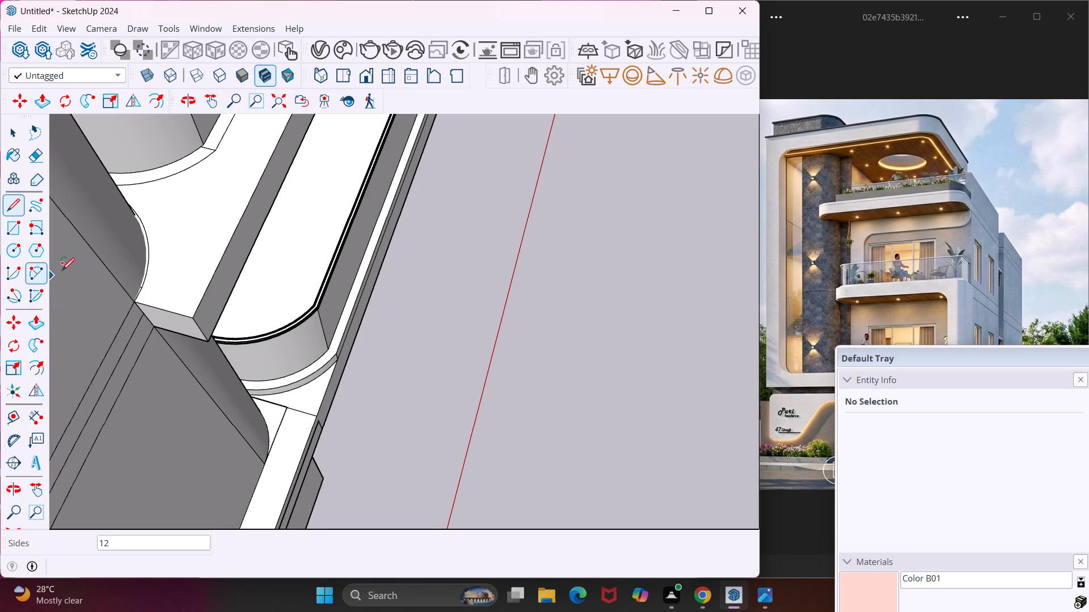
scroll(147, 220, "down", 5)
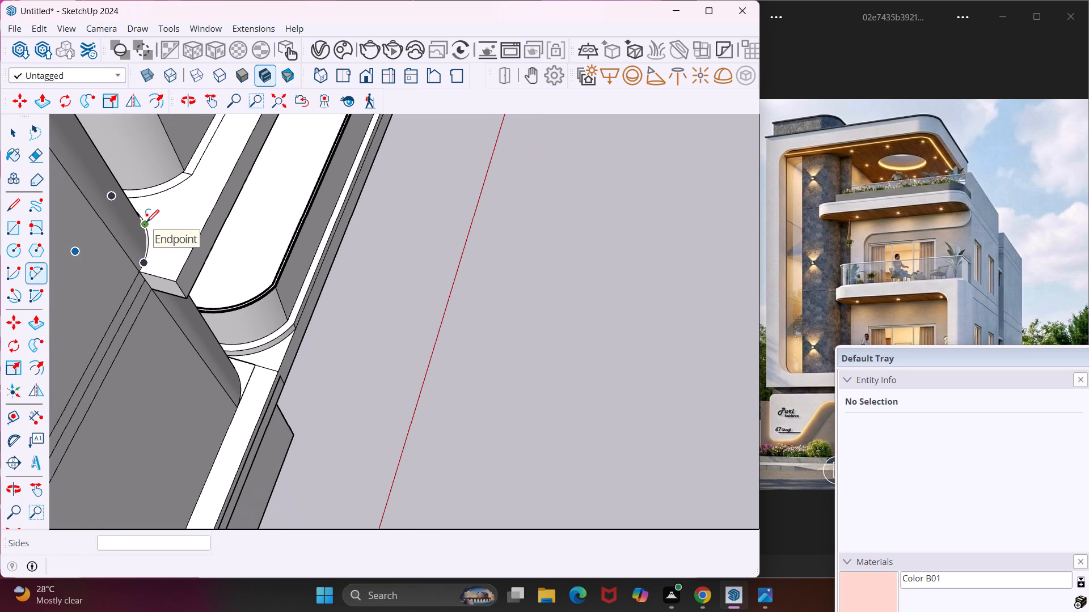
left_click(146, 228)
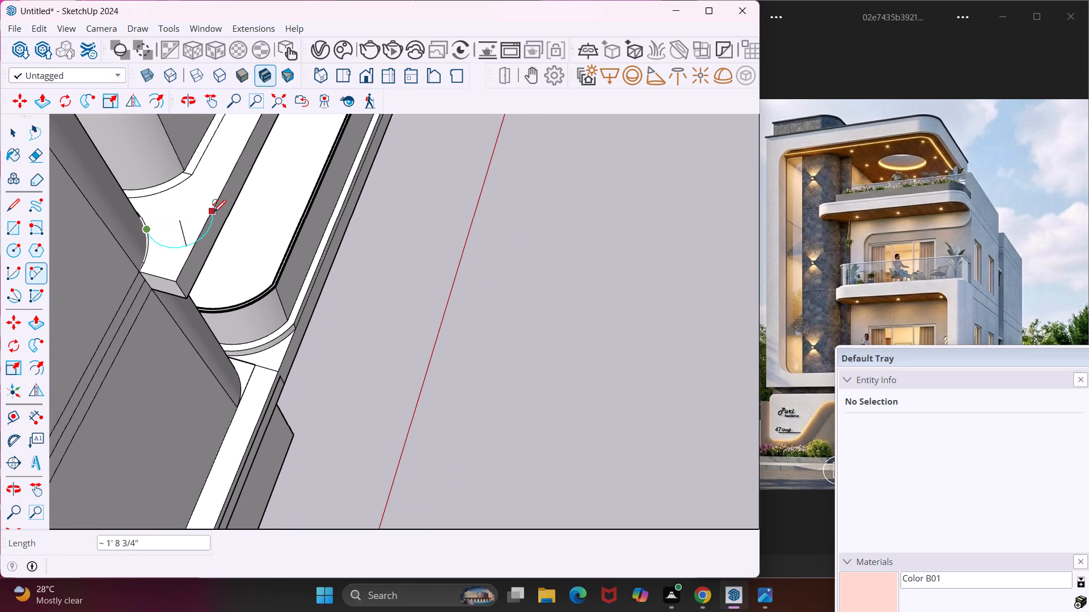
scroll(203, 215, "up", 6)
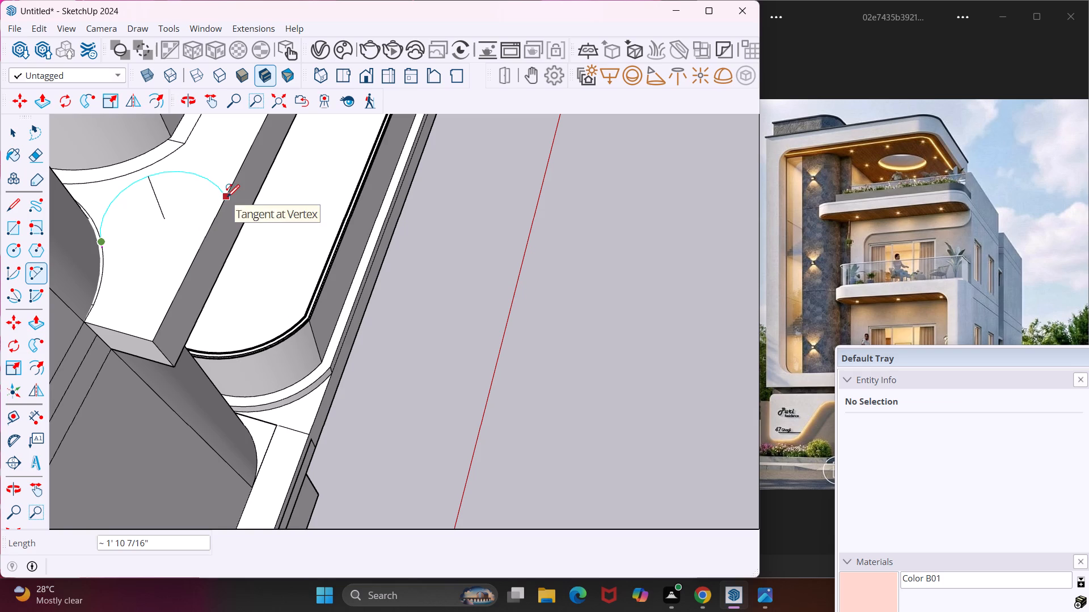
left_click(227, 197)
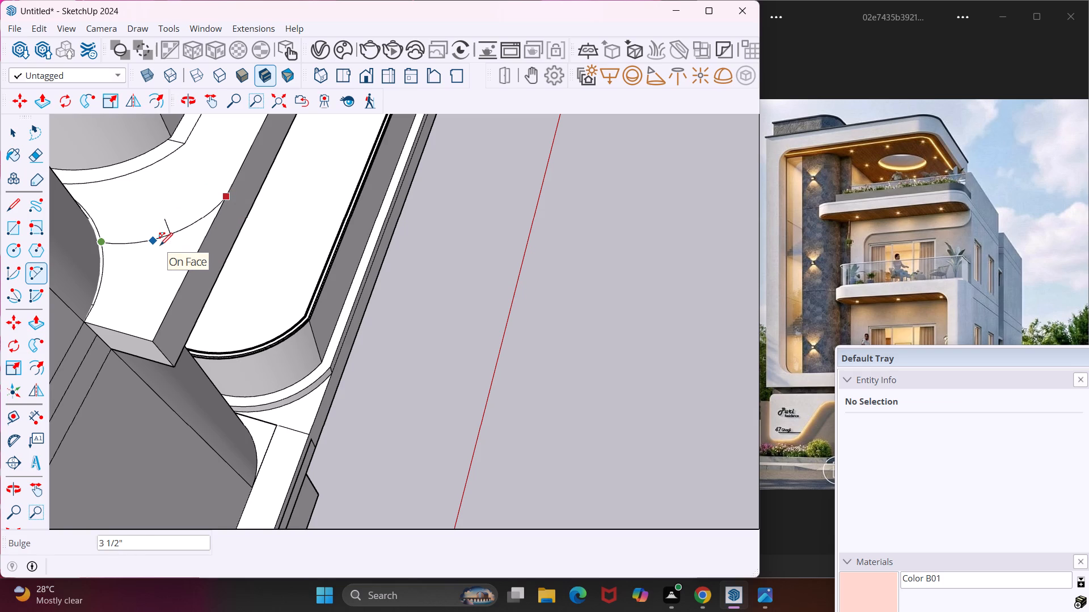
left_click(160, 245)
key("Escape")
key("space")
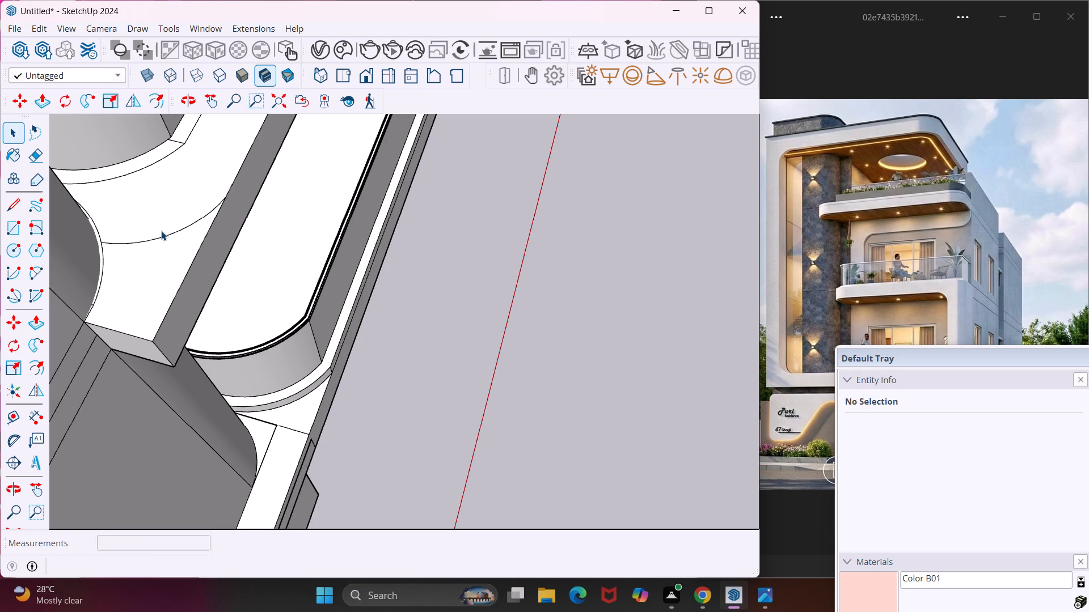
Push/Pull the beam-end face outside the new arc 11" through the beam's thickness.
left_click(161, 231)
left_click(161, 262)
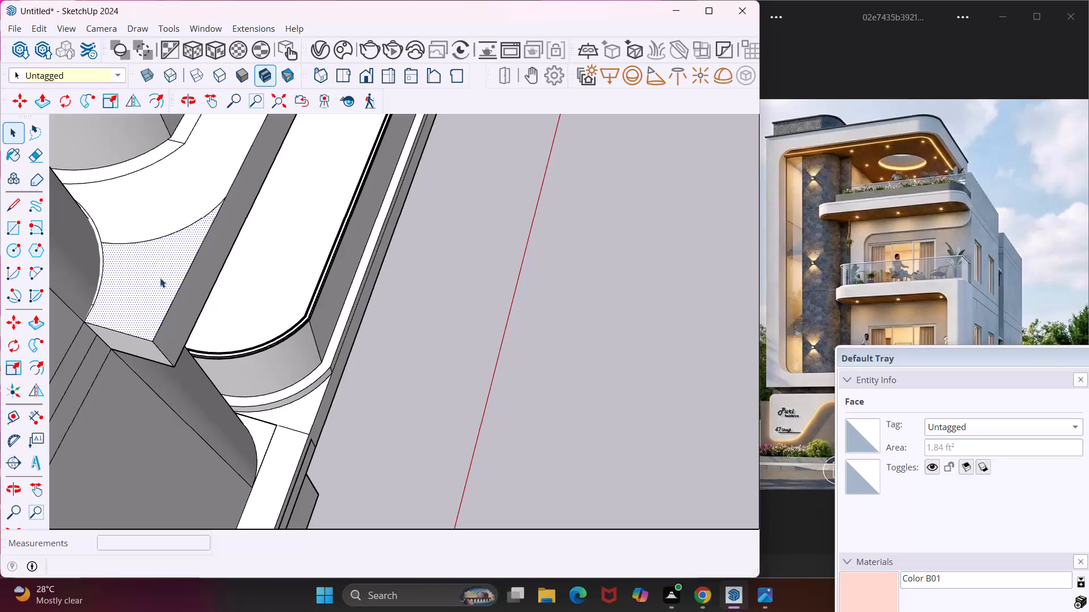
key("p")
left_click(160, 278)
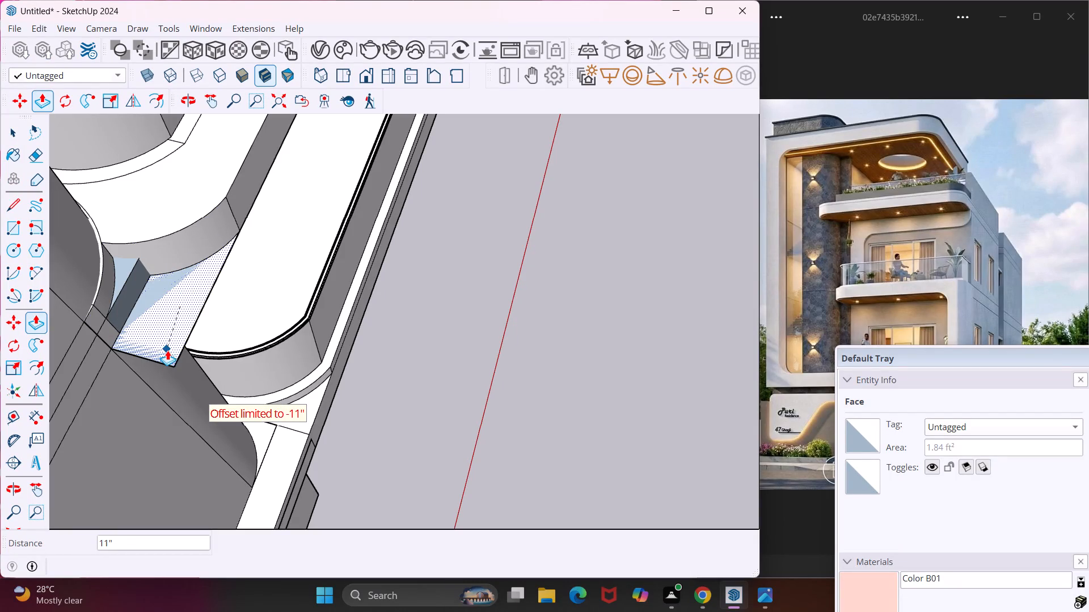
left_click(168, 351)
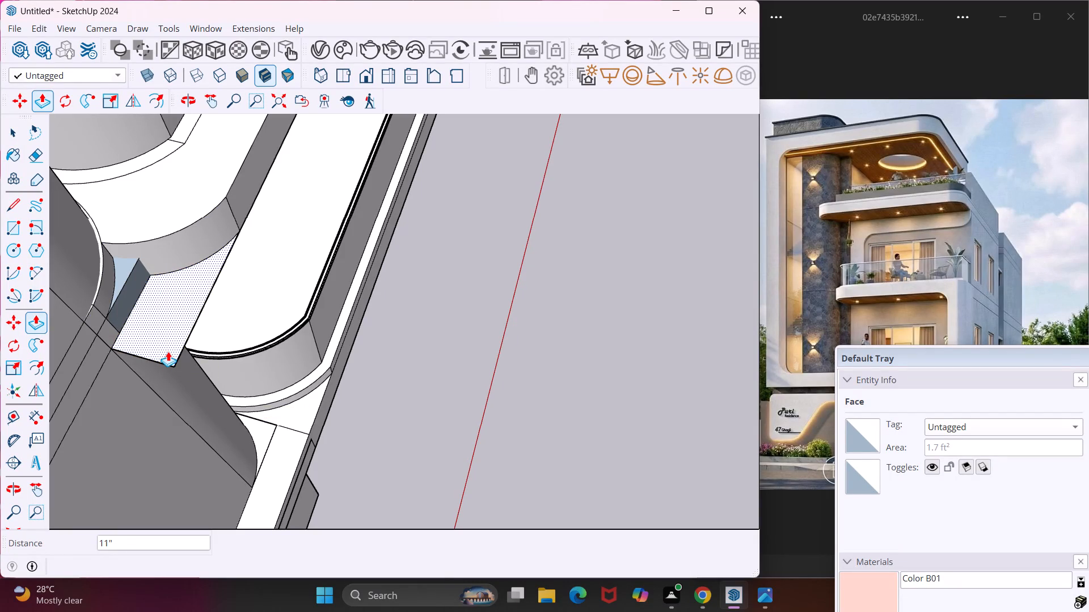
key("Escape")
key("space")
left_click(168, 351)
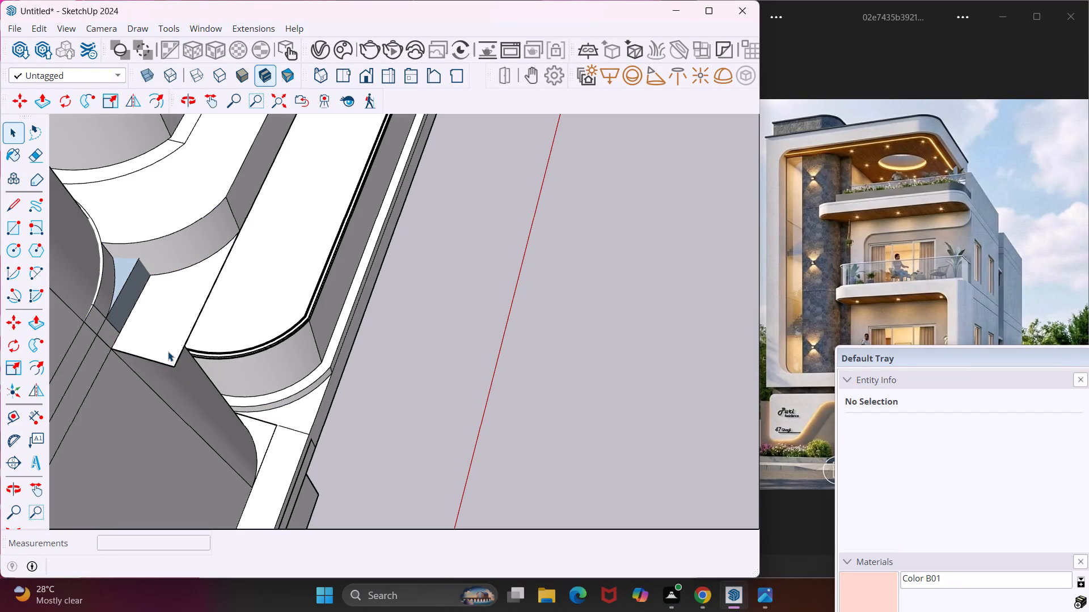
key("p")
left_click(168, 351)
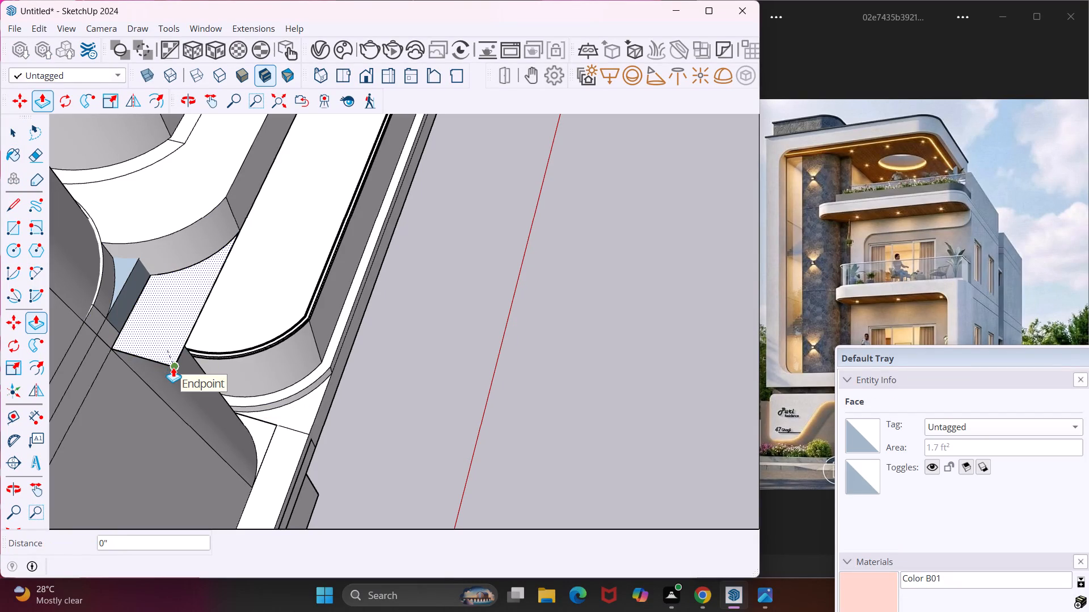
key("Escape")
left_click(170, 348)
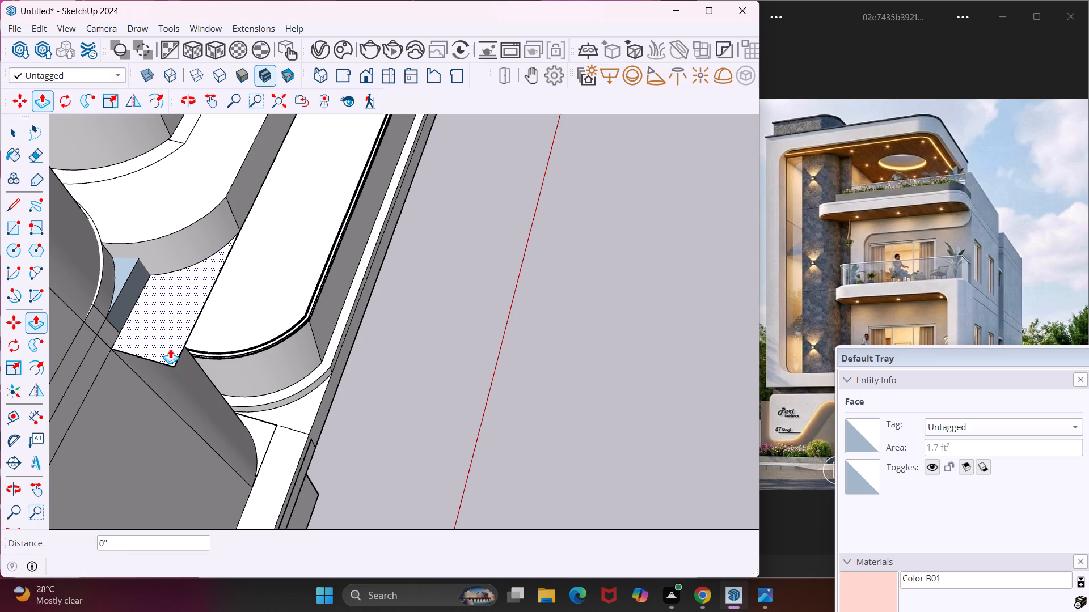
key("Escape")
Delete the leftover face outside the curved beam end and its two remaining boundary edges.
key("space")
left_click(170, 348)
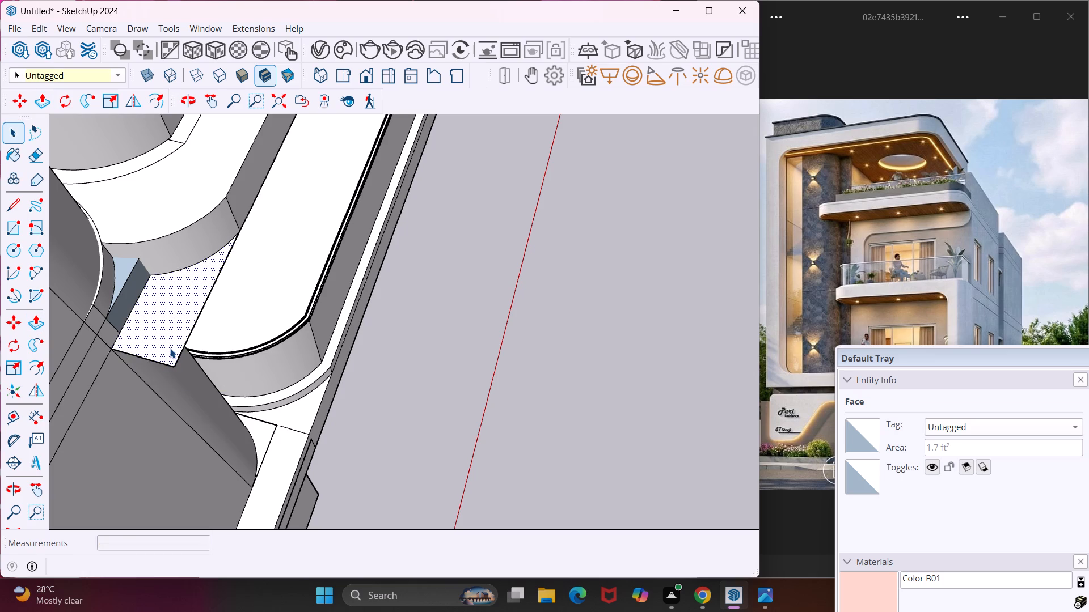
key("Delete")
scroll(170, 348, "up", 3)
left_click(175, 374)
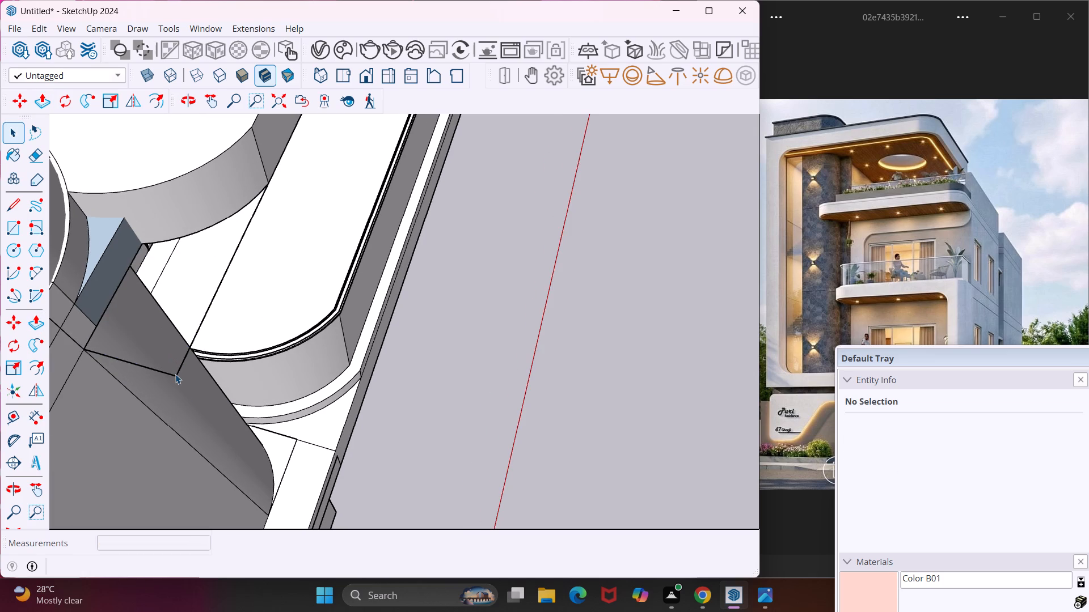
key("Delete")
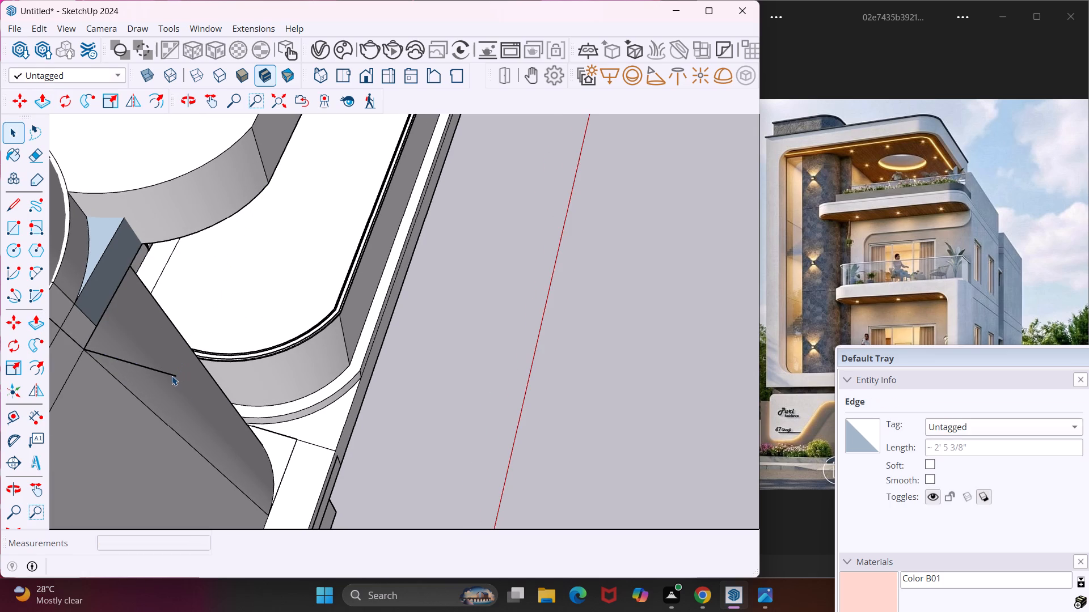
left_click(172, 376)
key("Delete")
Draw a 2 Point Arc about 1' 1/8" long with a 1" bulge along the column curve on the beam's end face.
scroll(104, 304, "up", 1)
middle_click_drag(104, 304, 107, 307)
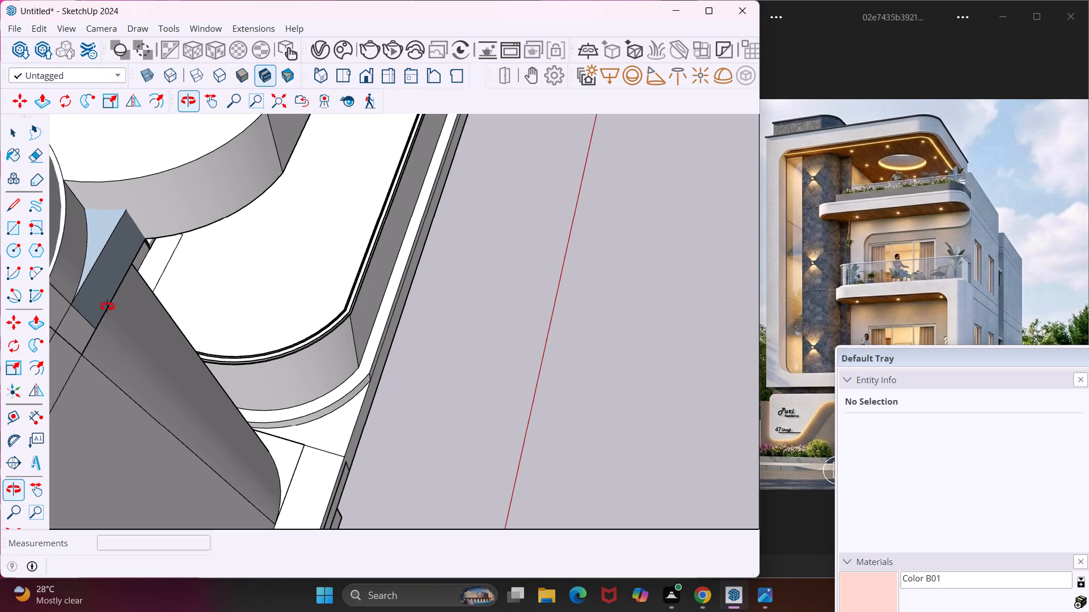
middle_click_drag(107, 307, 157, 318)
scroll(124, 300, "down", 5)
scroll(114, 300, "up", 5)
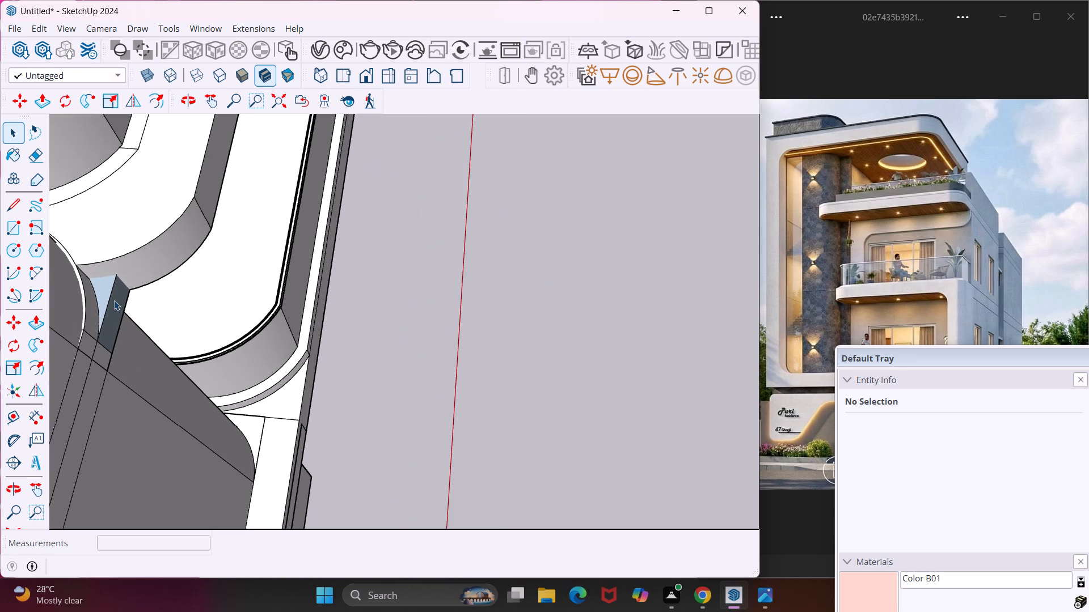
scroll(114, 300, "up", 3)
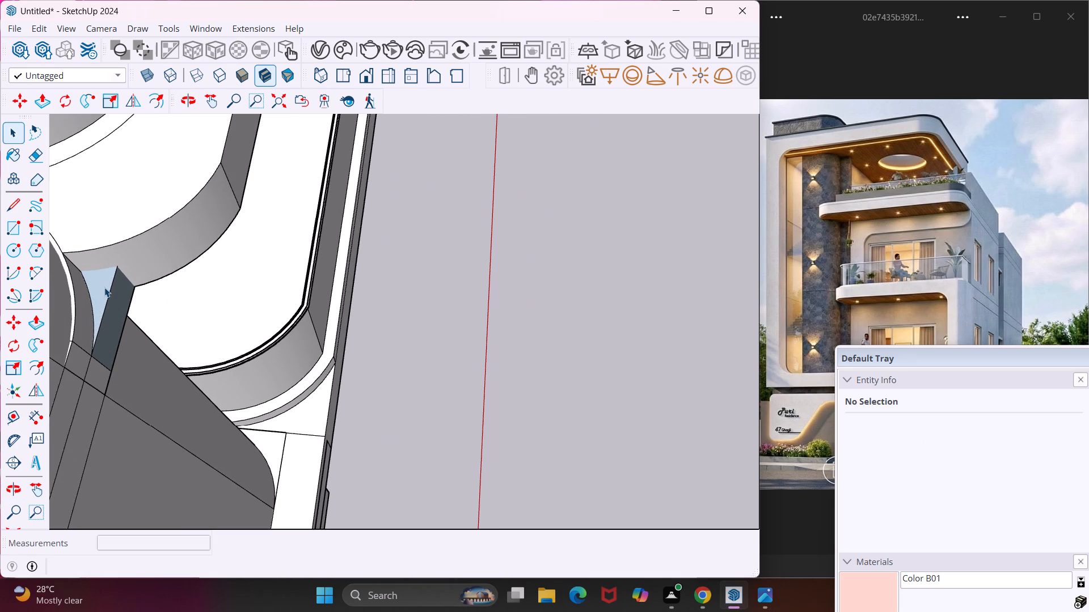
left_click(104, 287)
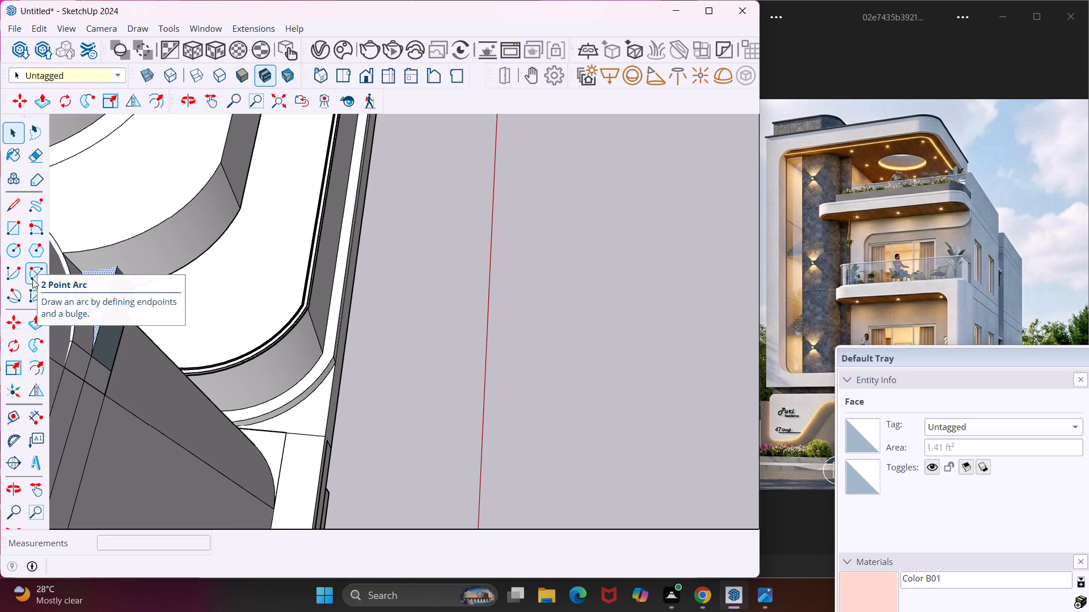
left_click(32, 370)
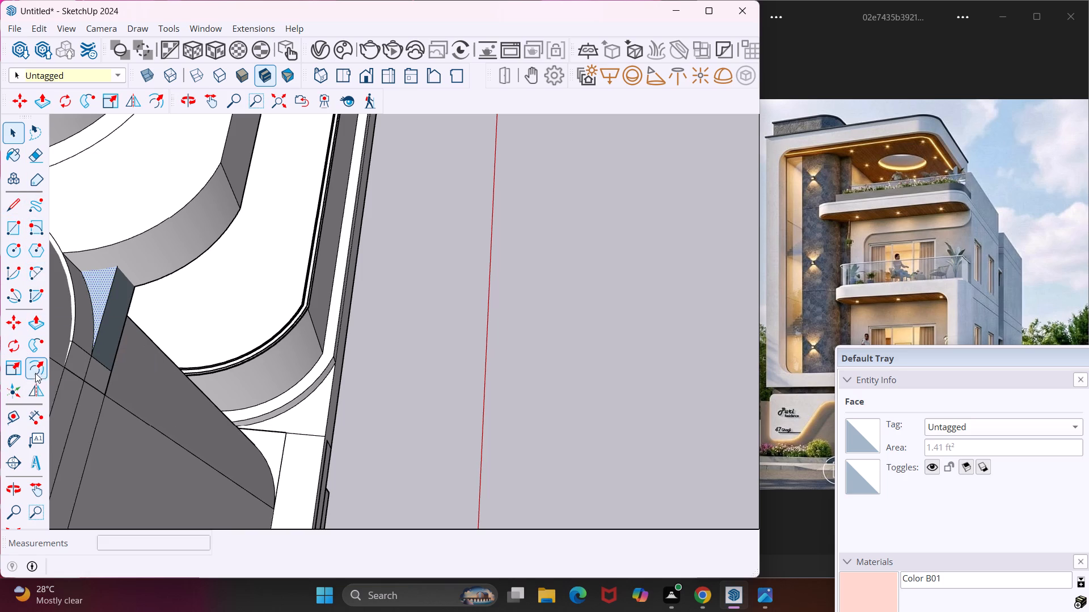
left_click(32, 274)
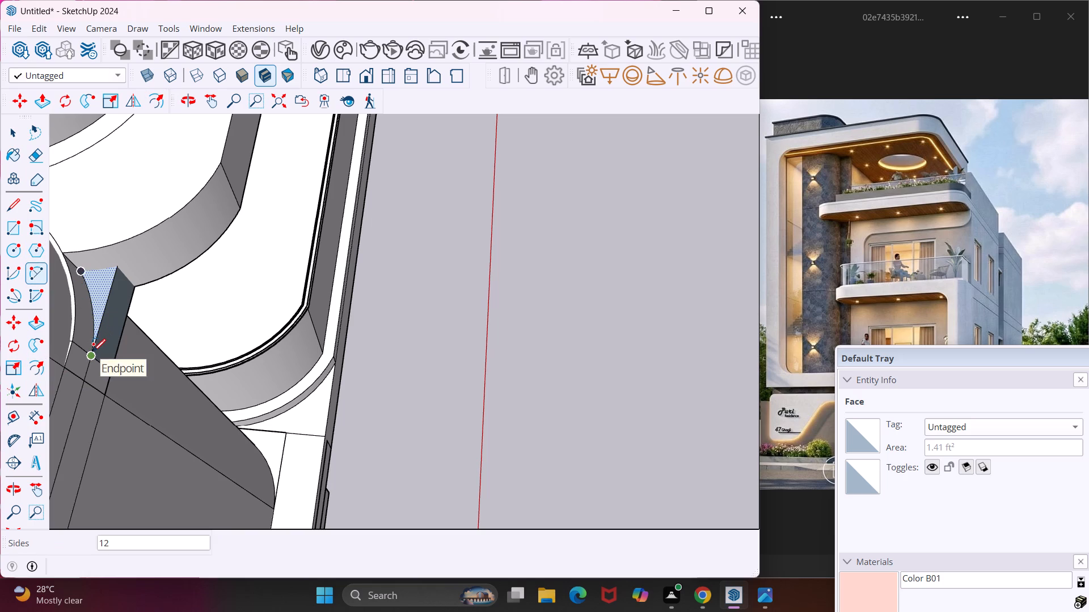
left_click(91, 355)
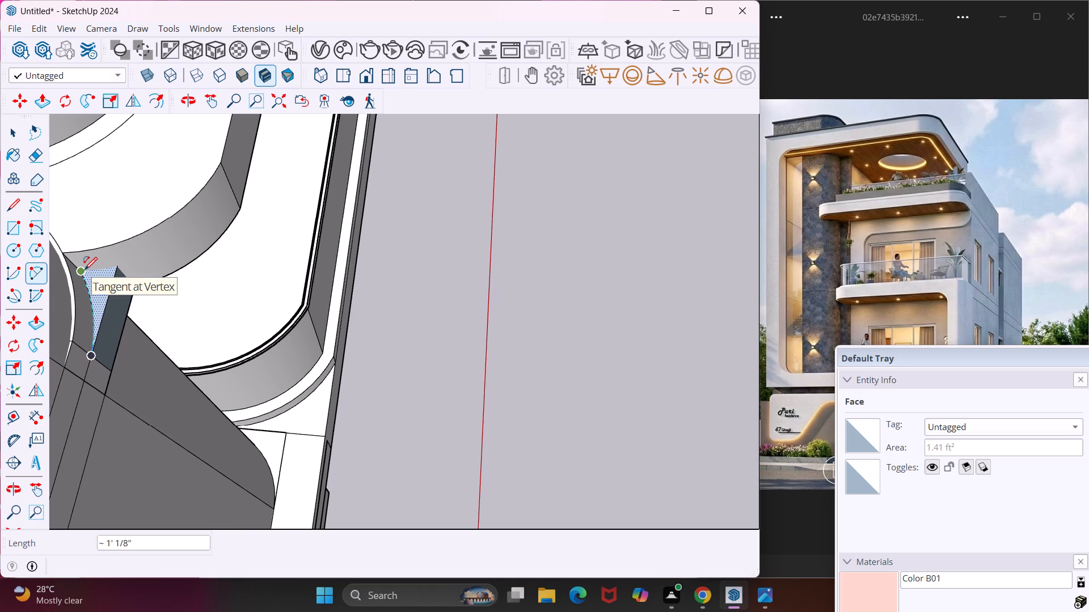
left_click(85, 270)
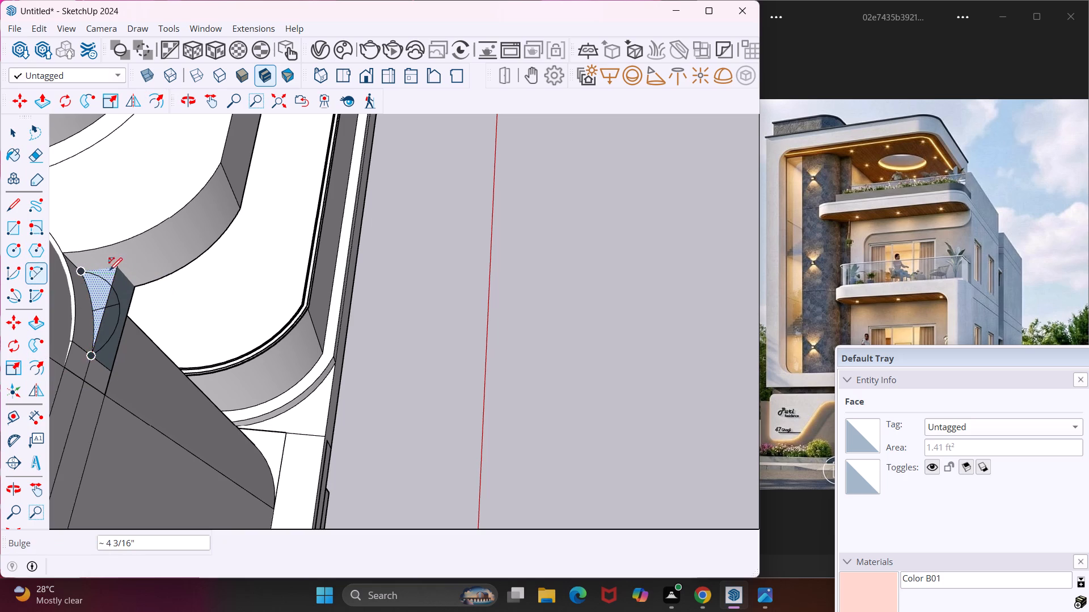
scroll(85, 281, "up", 10)
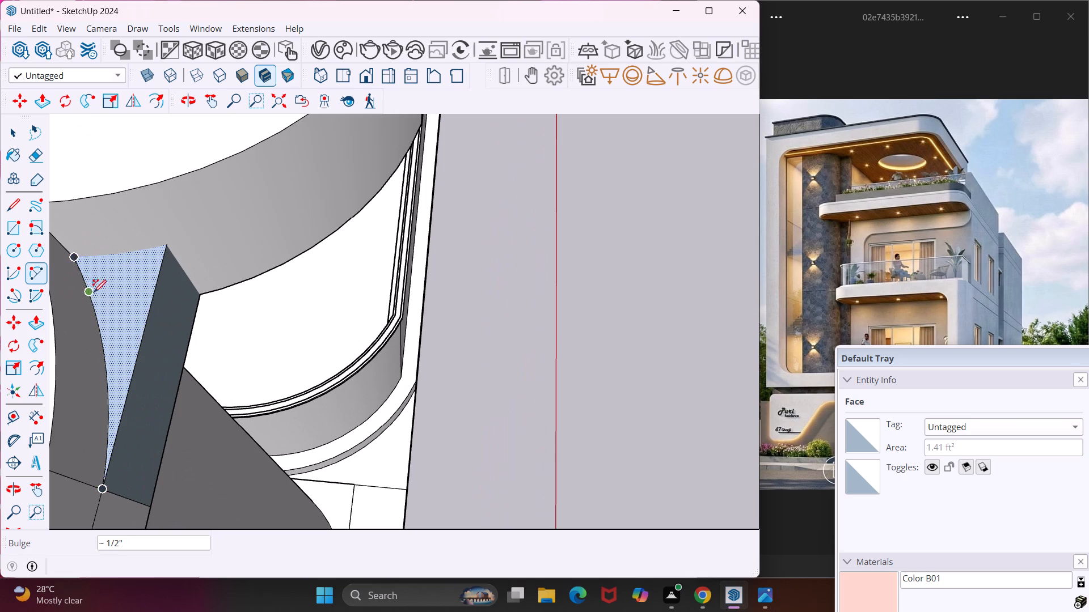
scroll(99, 305, "up", 3)
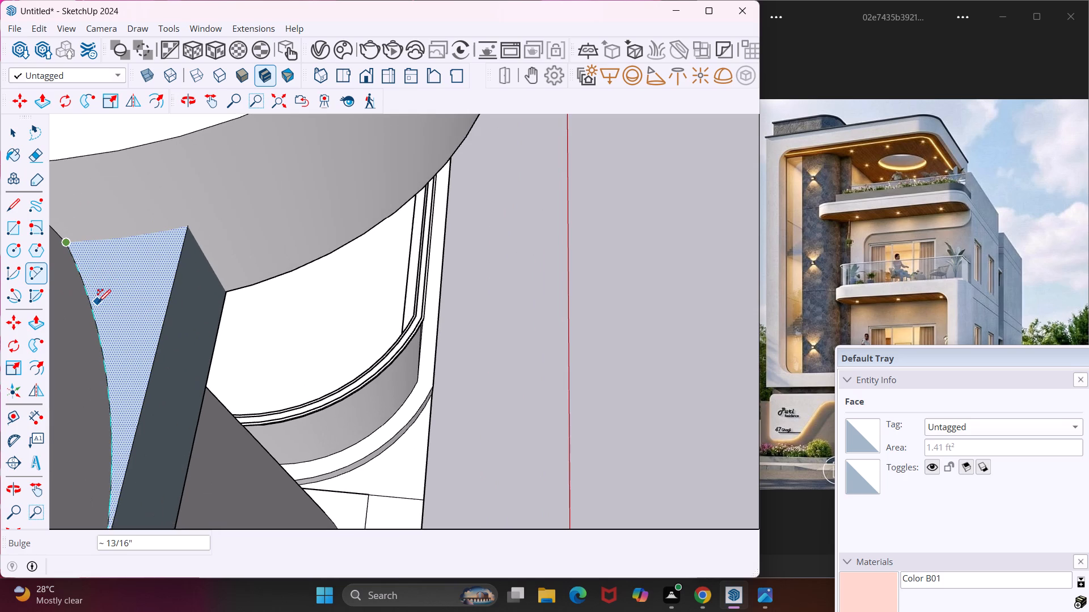
scroll(100, 301, "up", 4)
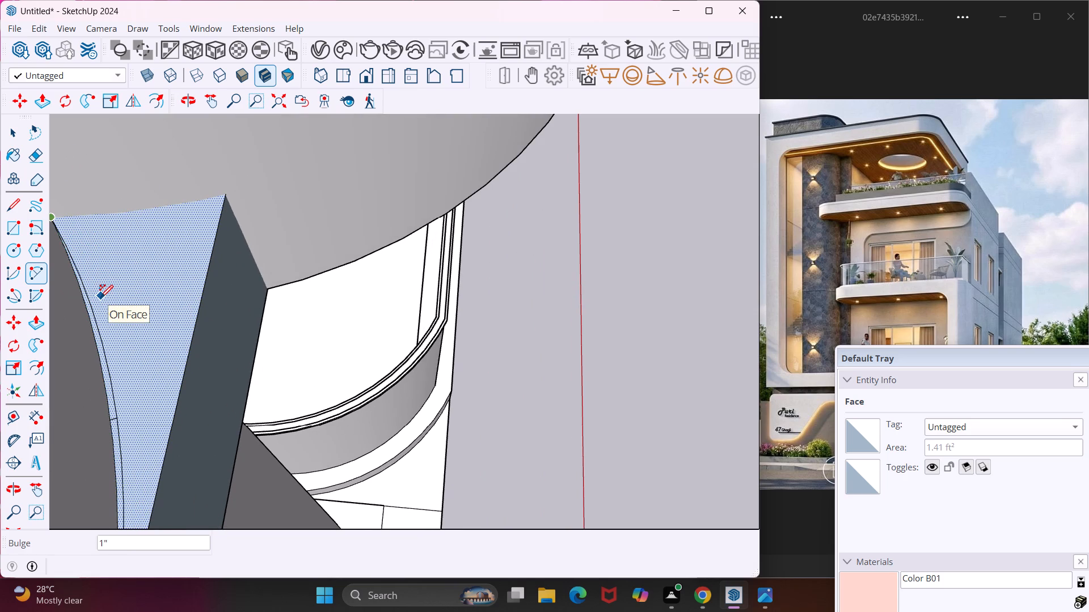
left_click(100, 297)
Draw a second 2 Point Arc with a 3/16" bulge along the balcony band, from the column curve to the beam's outer corner.
scroll(86, 246, "down", 3)
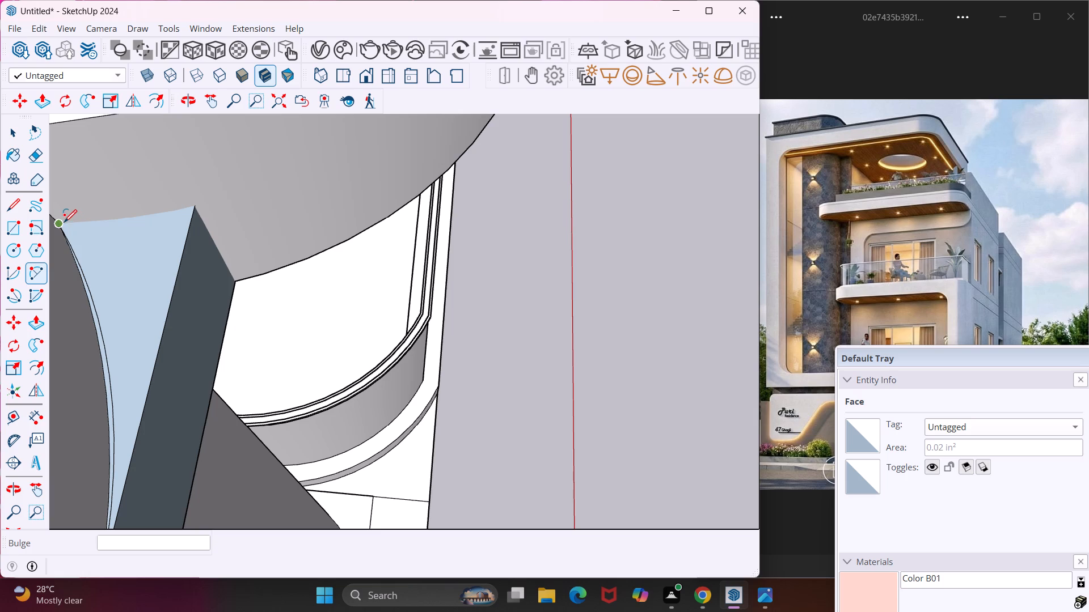
left_click(60, 225)
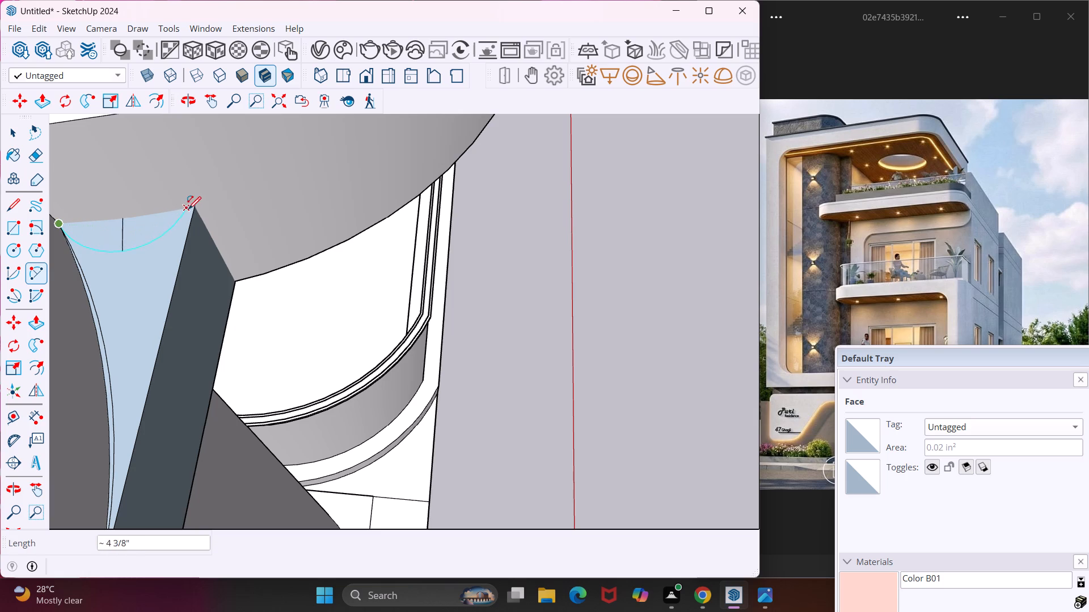
left_click(193, 207)
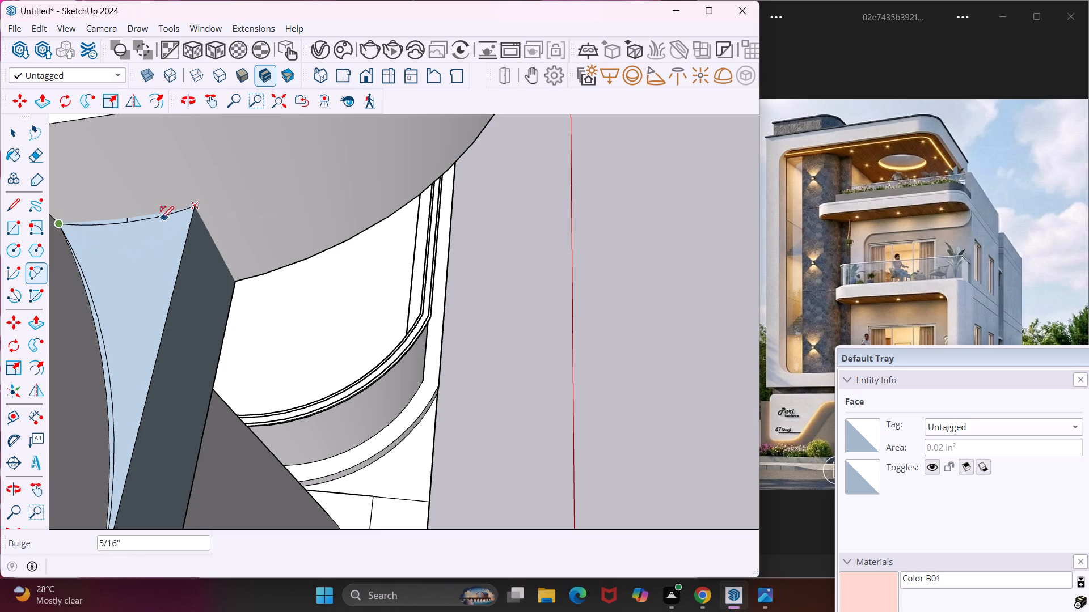
left_click(150, 221)
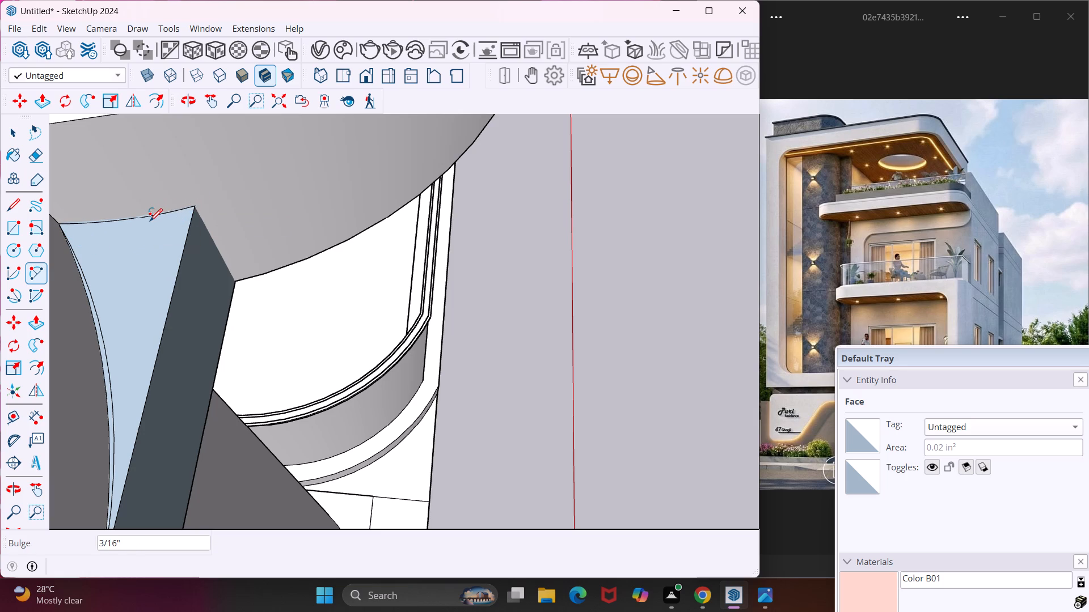
key("Escape")
key("space")
Push/Pull the beam-end face enclosed by the two arcs 6" through the beam's thickness.
left_click(149, 246)
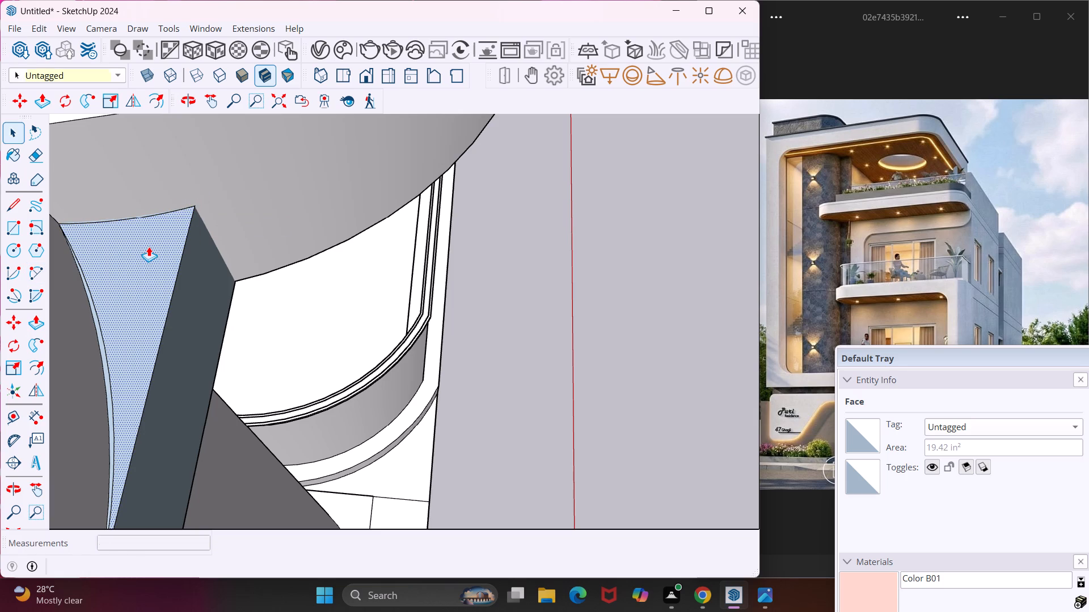
key("p")
left_click(149, 246)
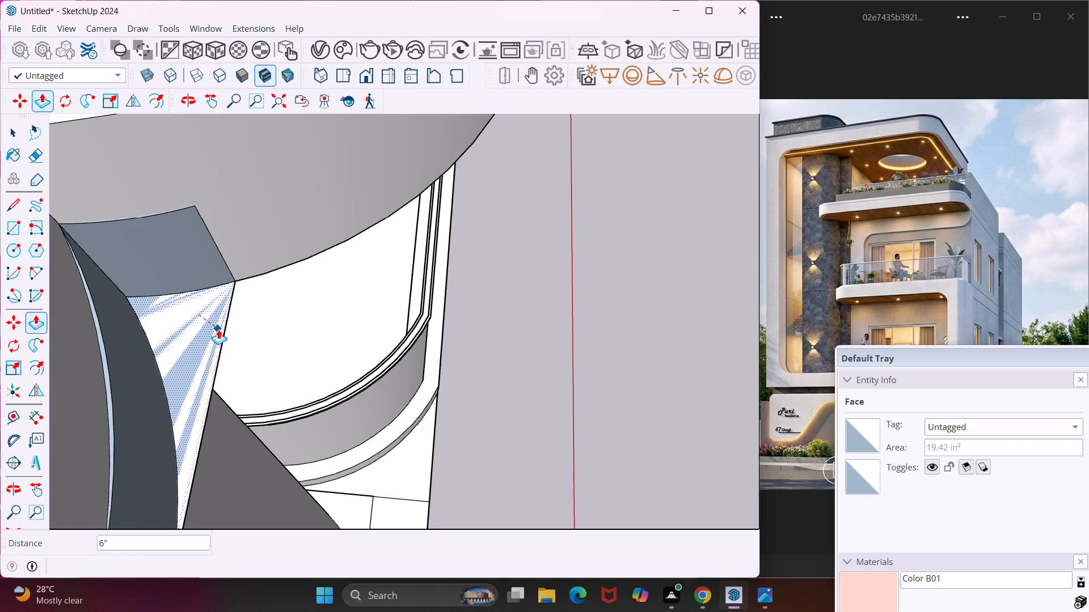
left_click(222, 331)
key("Escape")
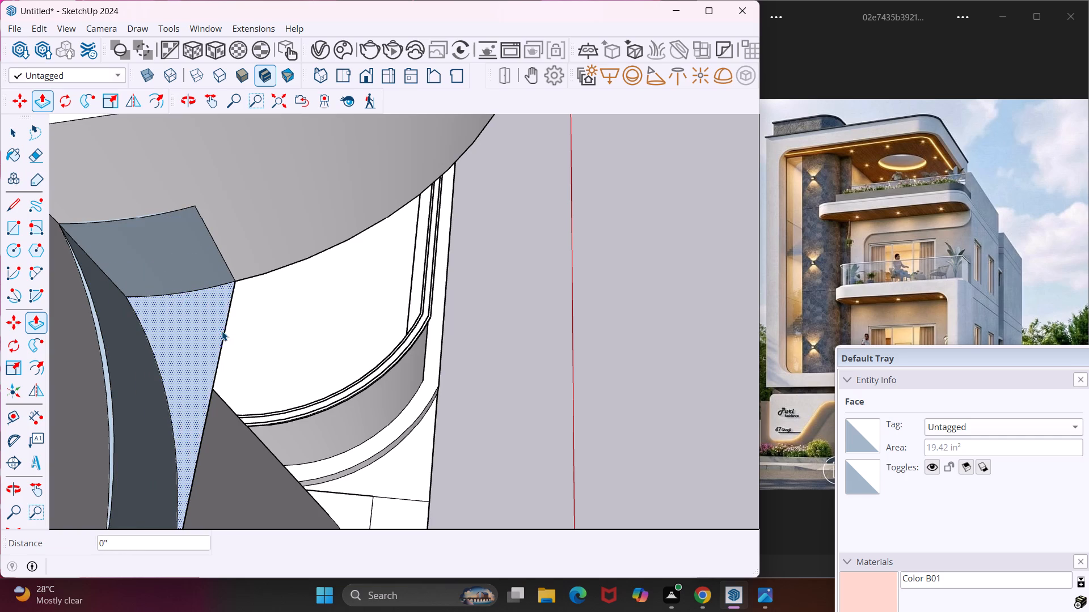
key("space")
Delete the outer edge of the leftover beam-end face between the column and the balcony band.
scroll(224, 335, "up", 3)
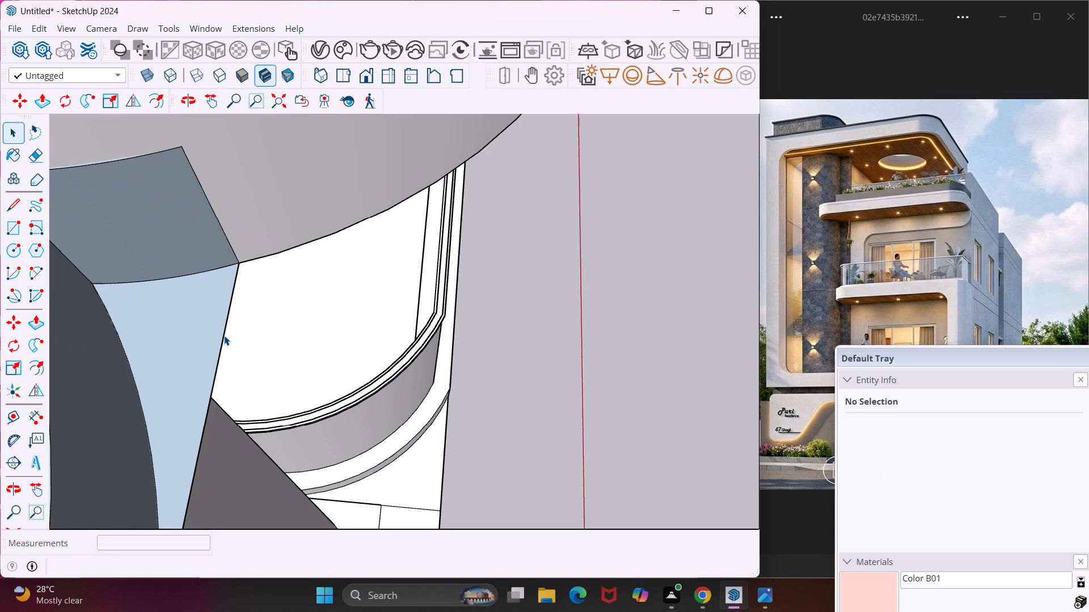
left_click(224, 335)
key("Delete")
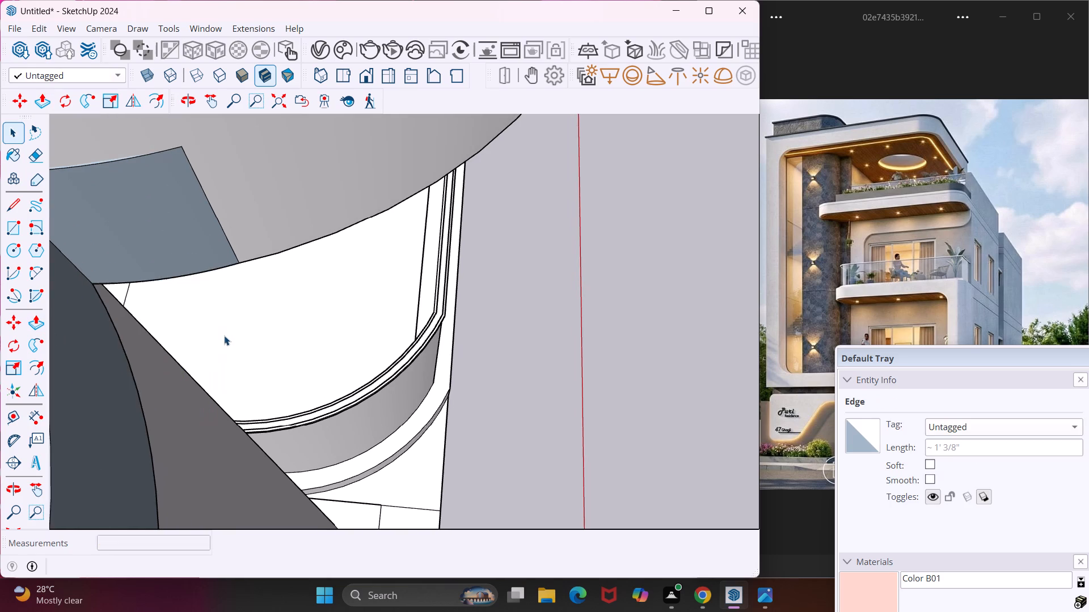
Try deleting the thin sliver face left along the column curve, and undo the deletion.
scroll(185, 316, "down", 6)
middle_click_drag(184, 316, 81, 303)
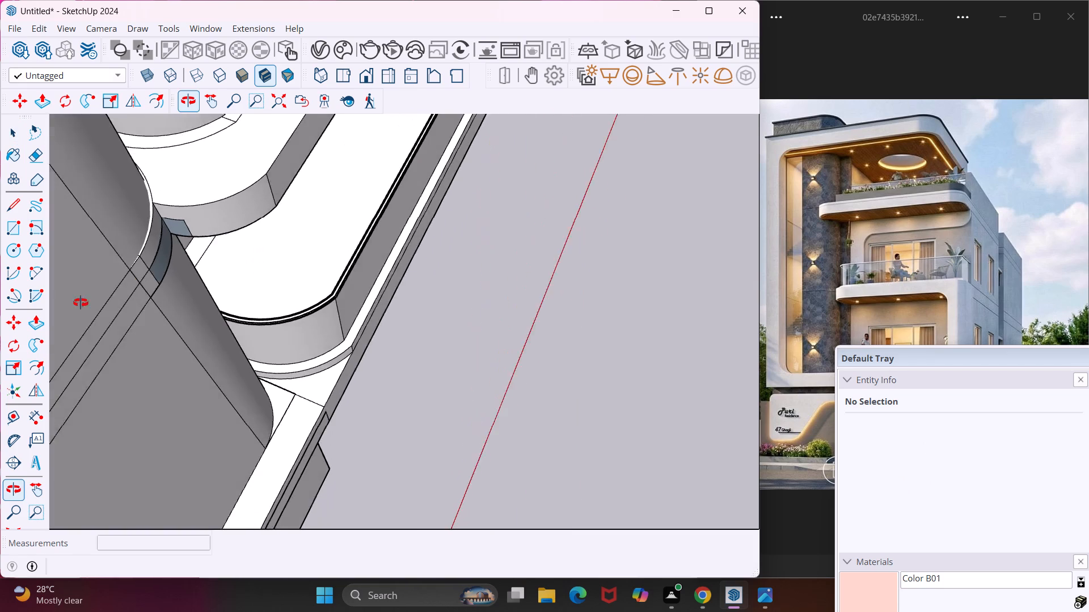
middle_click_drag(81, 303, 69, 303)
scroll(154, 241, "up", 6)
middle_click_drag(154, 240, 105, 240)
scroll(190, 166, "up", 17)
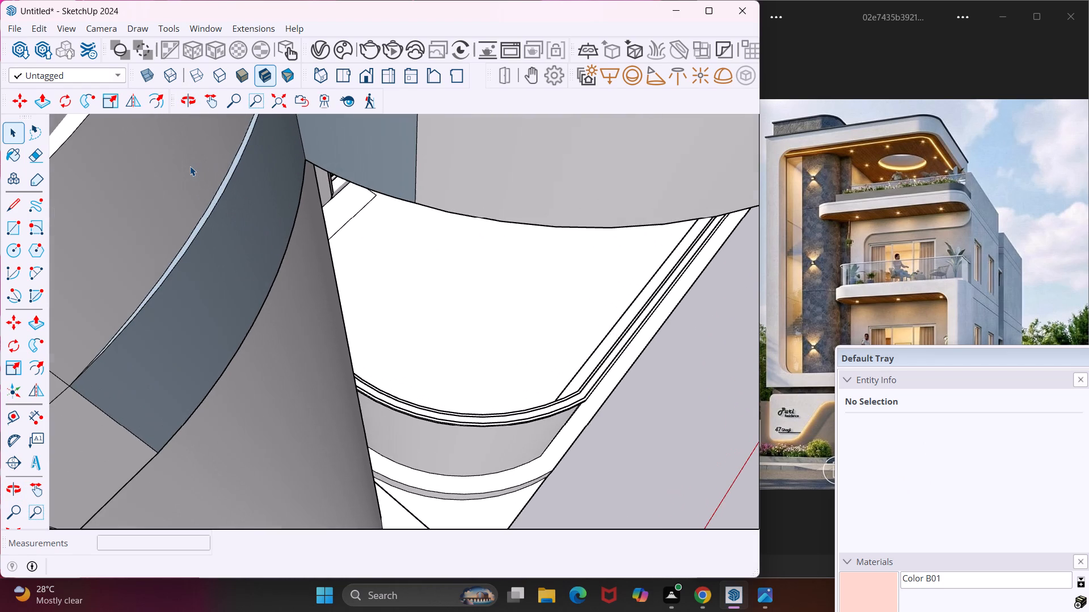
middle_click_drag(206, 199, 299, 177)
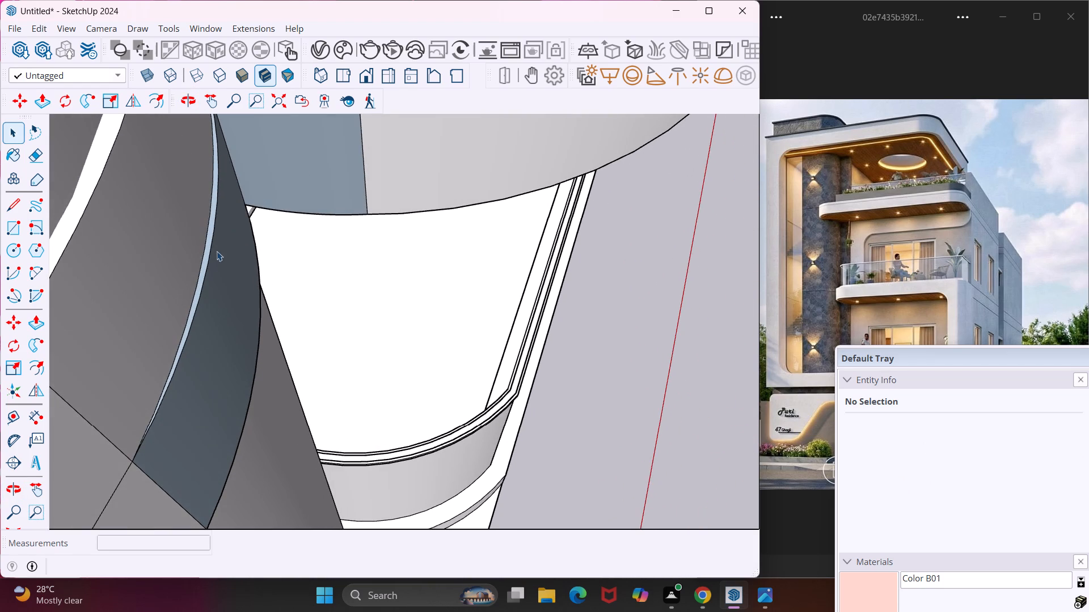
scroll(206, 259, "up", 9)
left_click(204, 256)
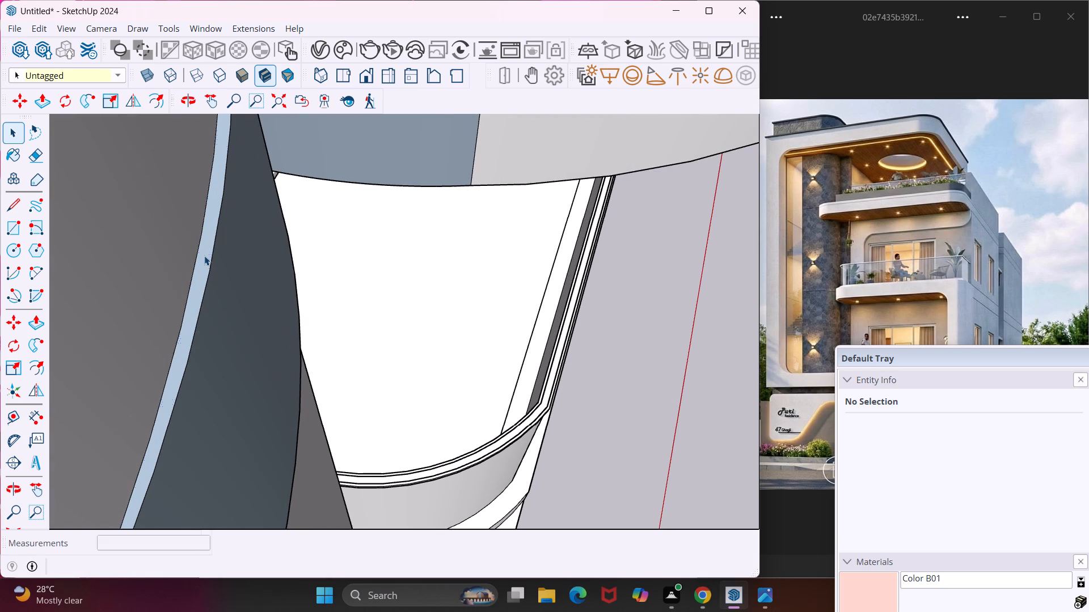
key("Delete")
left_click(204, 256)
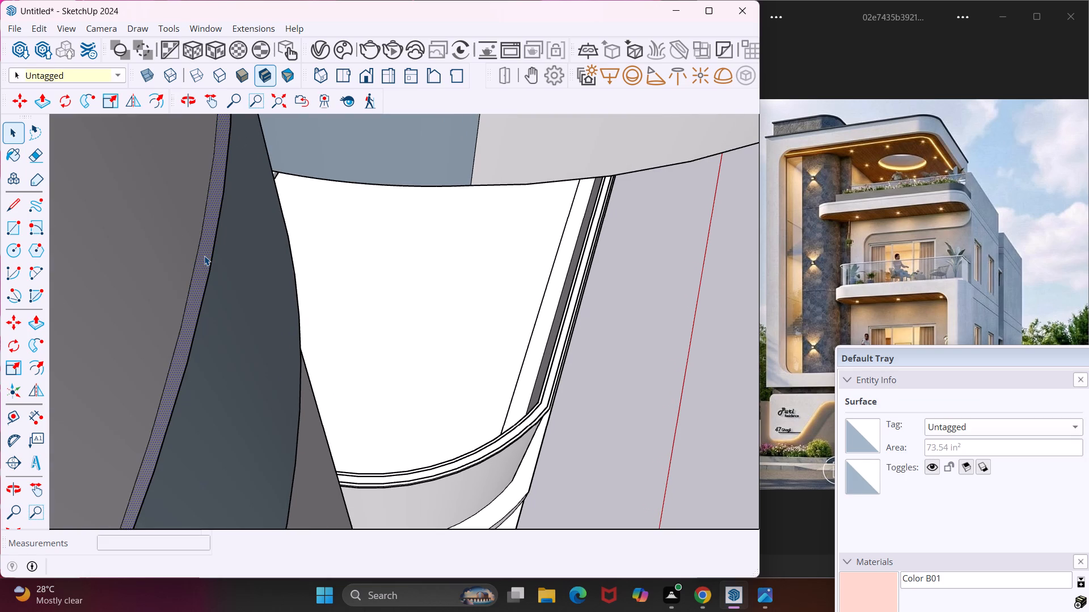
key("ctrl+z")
Push/Pull the thin sliver face along the column curve 5" to the edge of the column band.
left_click(204, 256)
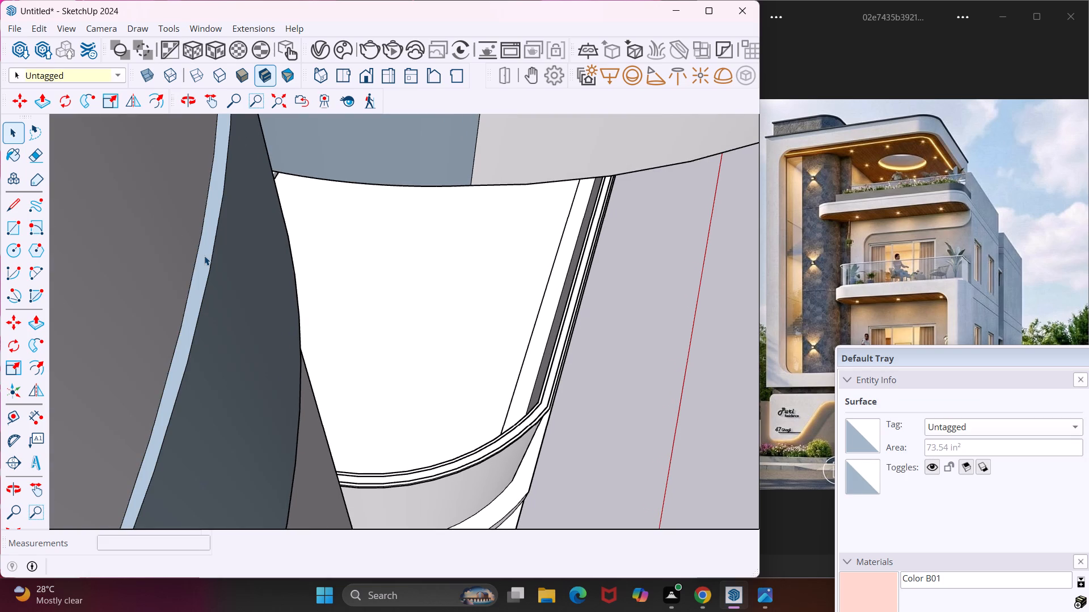
key("p")
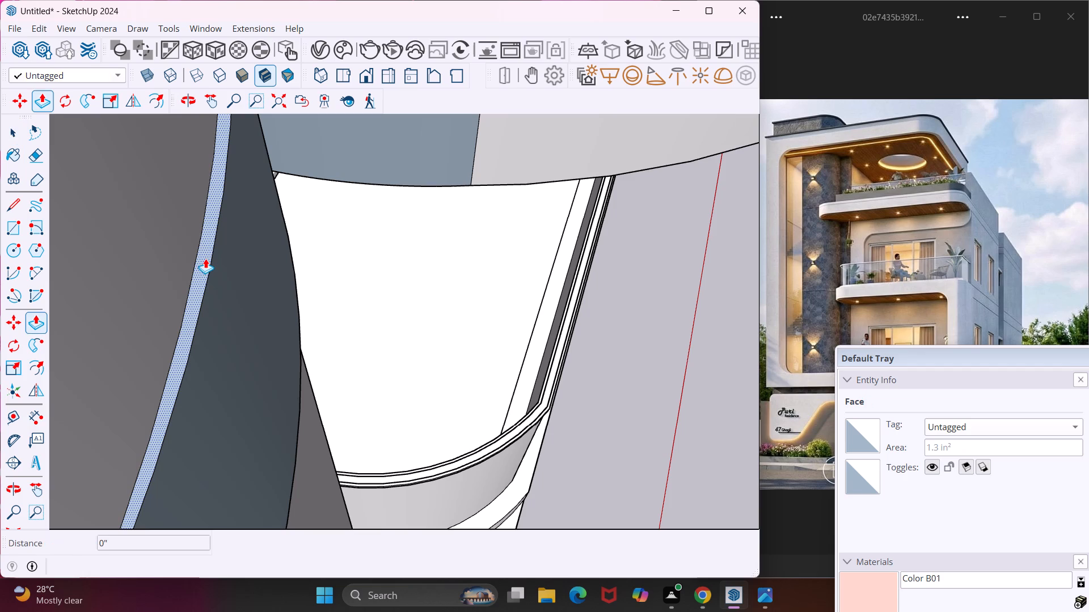
left_click(205, 258)
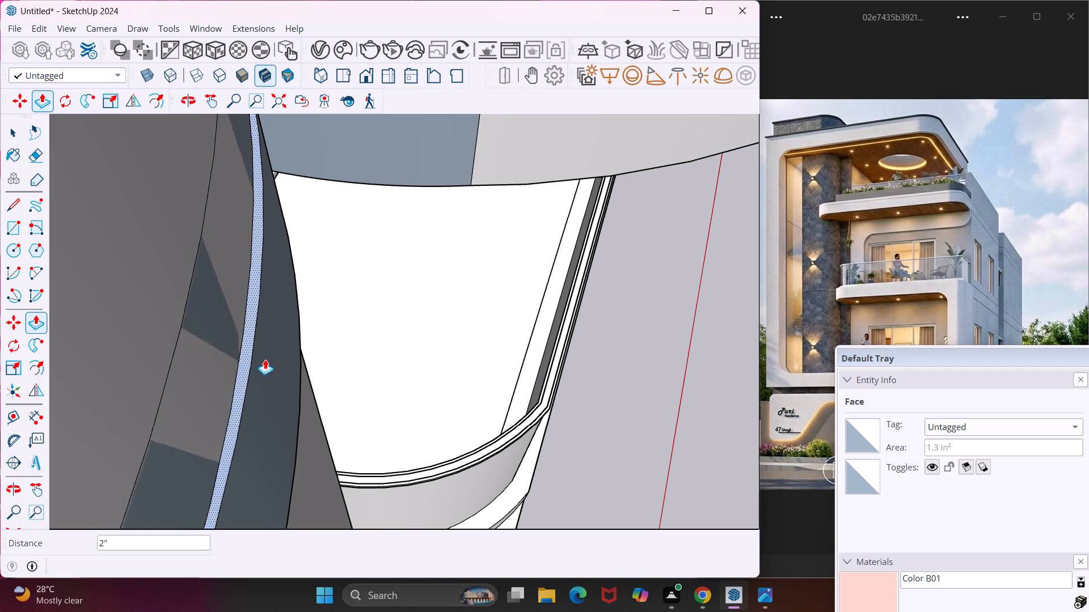
middle_click_drag(290, 400, 157, 322)
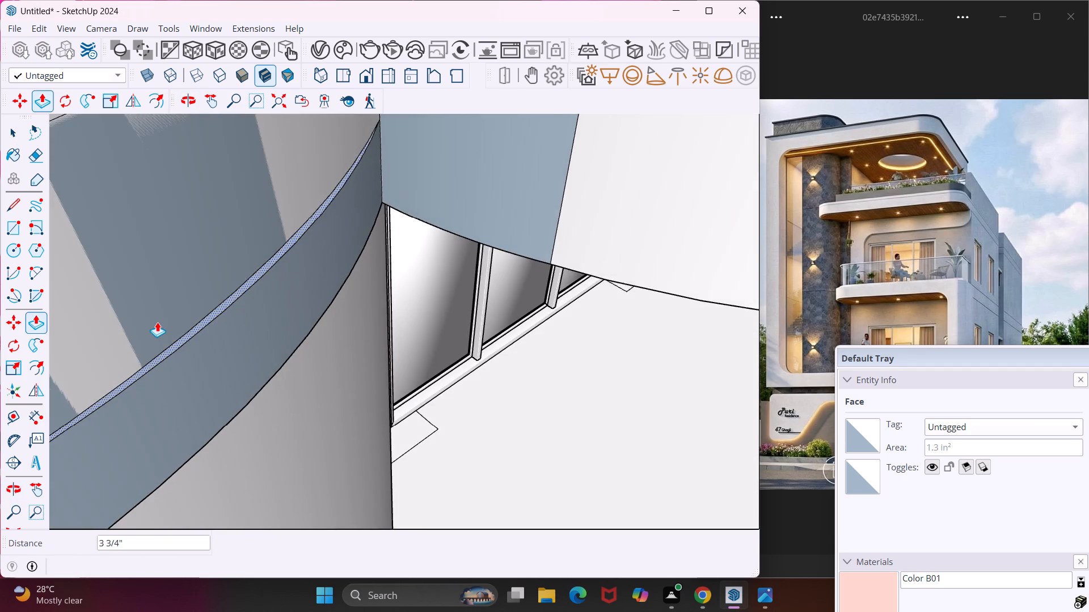
scroll(157, 322, "down", 15)
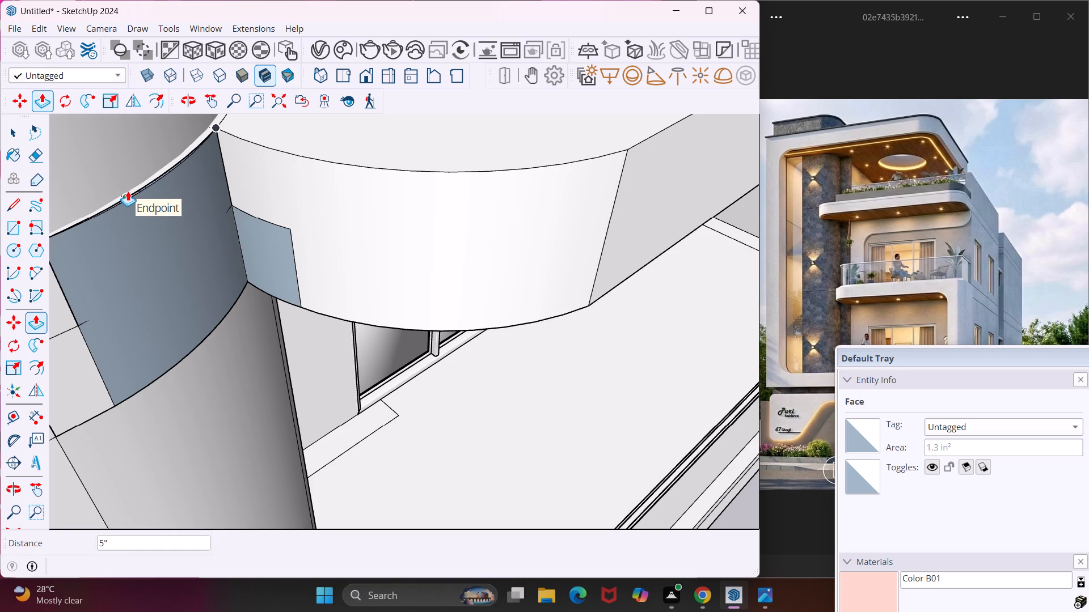
left_click(128, 191)
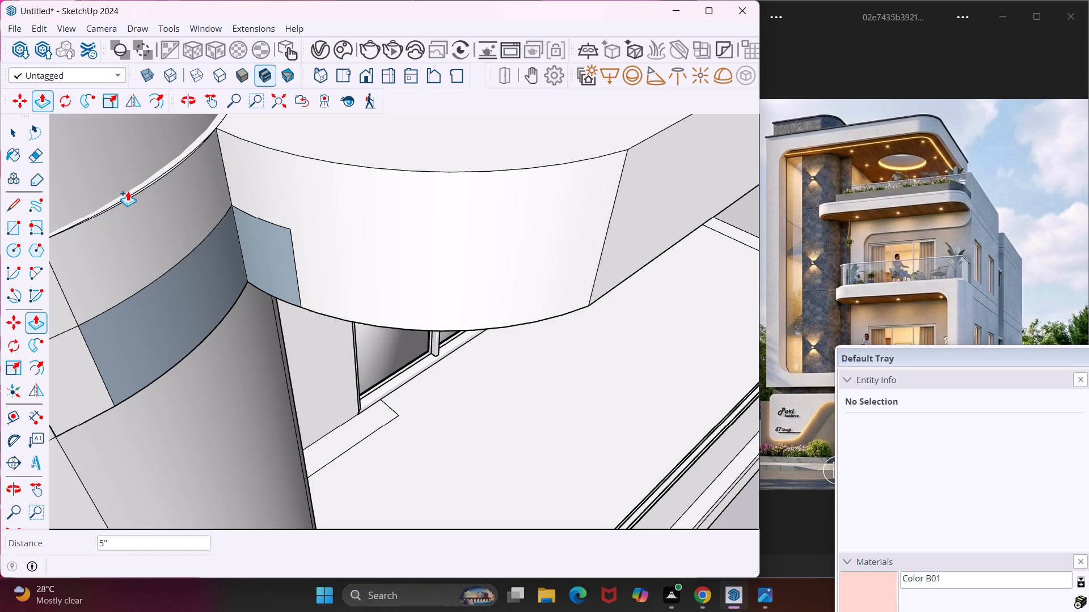
Push/Pull the remaining thin sliver face above the recessed beam end 5" up to the top of the balcony band.
scroll(269, 216, "up", 9)
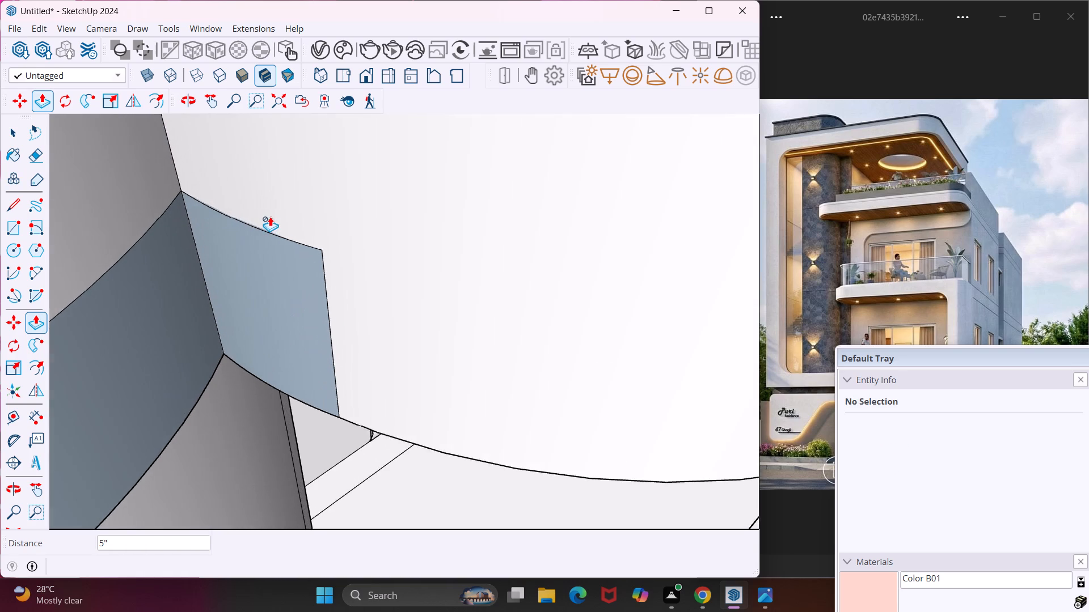
scroll(270, 216, "up", 1)
middle_click_drag(260, 232, 190, 297)
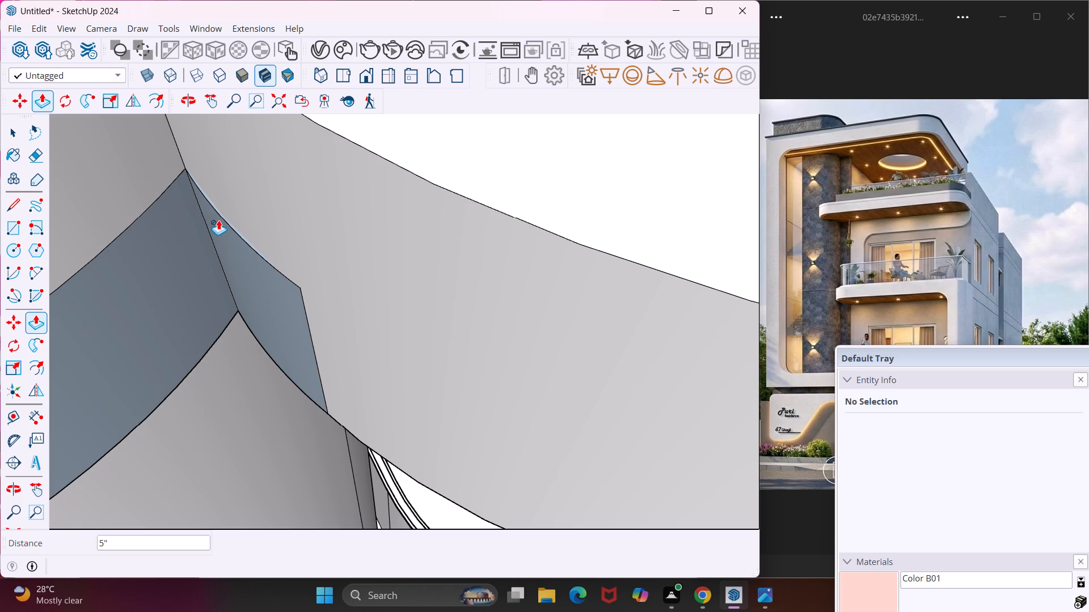
scroll(213, 206, "up", 9)
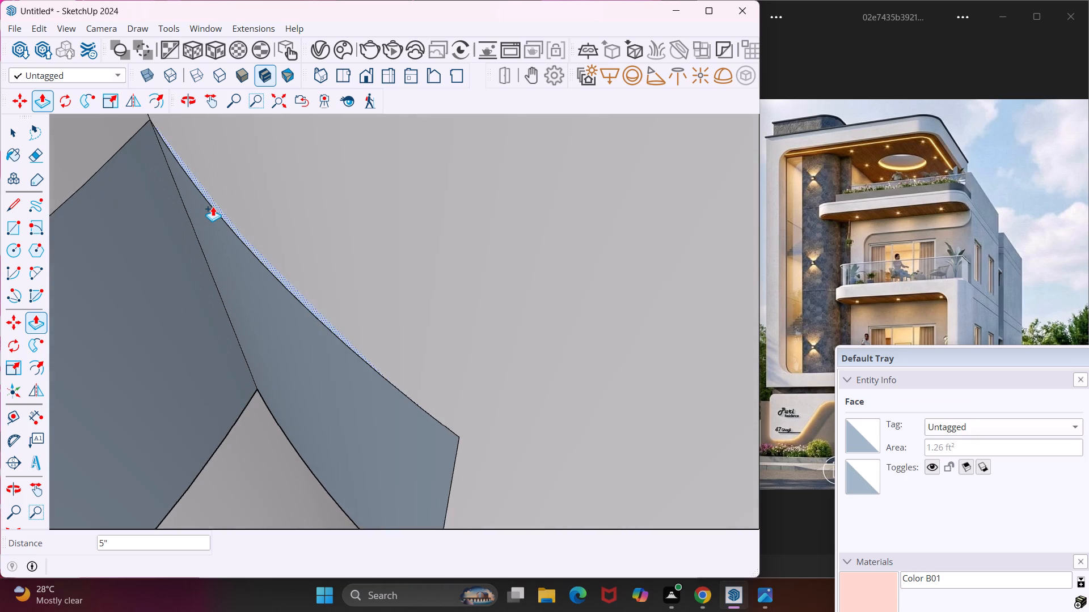
scroll(213, 206, "up", 4)
left_click(216, 206)
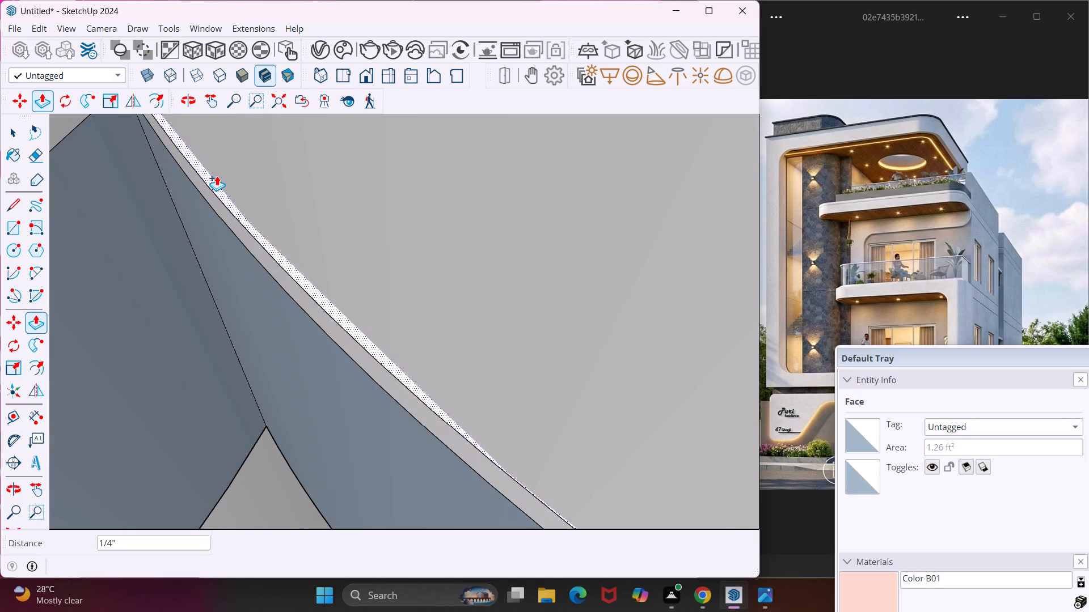
scroll(217, 176, "down", 14)
scroll(217, 176, "down", 11)
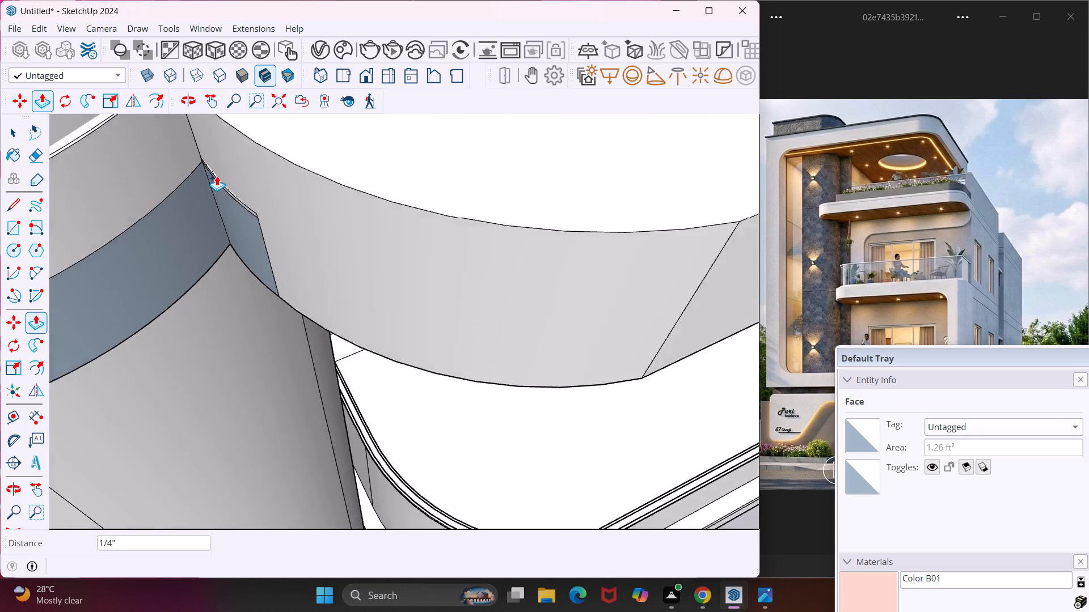
scroll(217, 176, "down", 11)
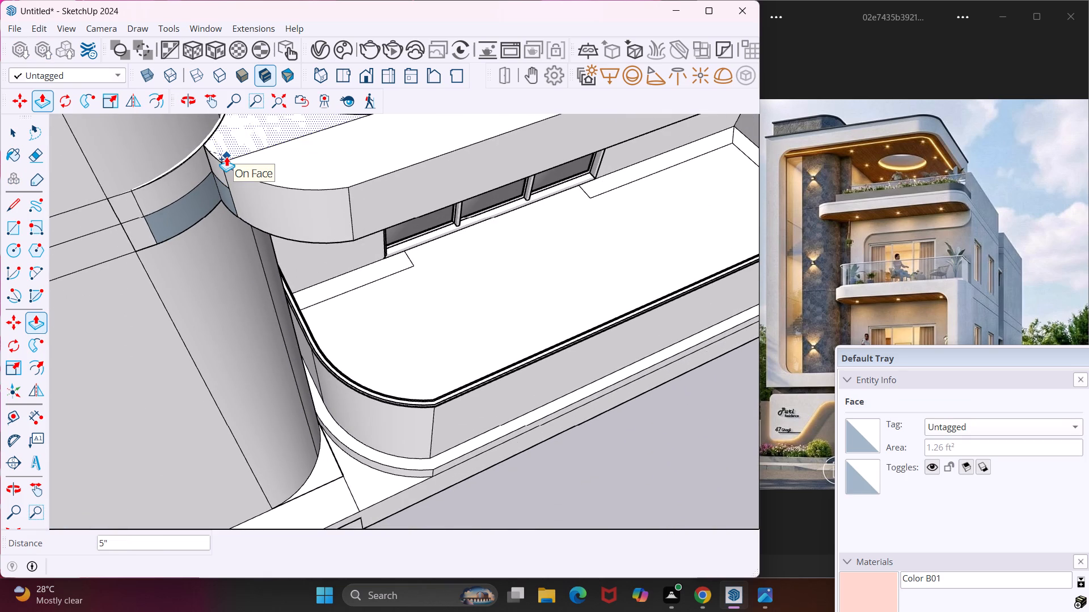
scroll(226, 156, "up", 4)
left_click(222, 163)
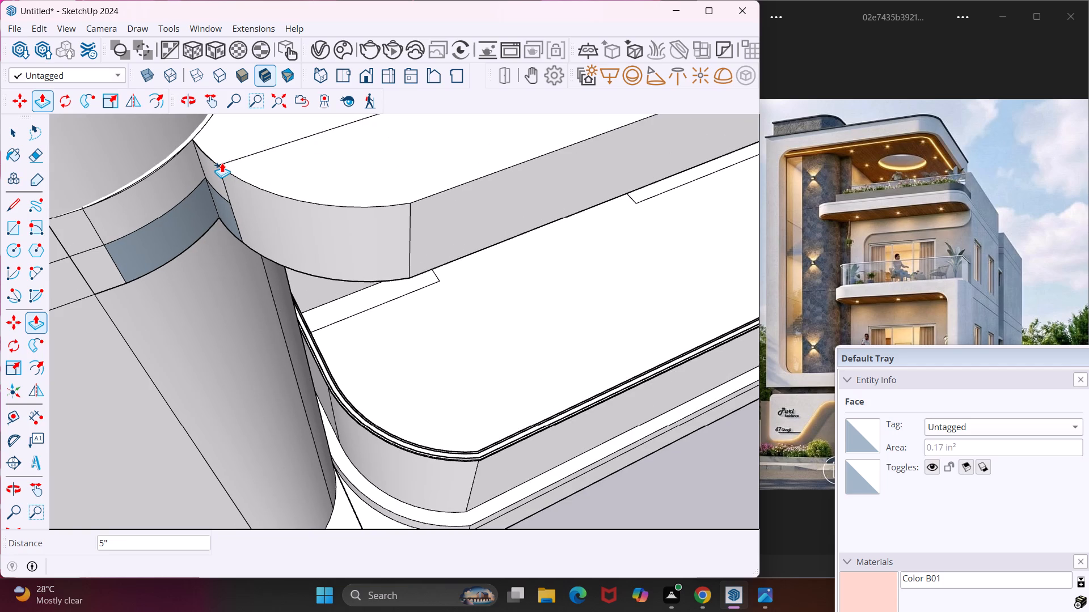
key("Escape")
Push/Pull the narrow end face of the first-floor balcony frame's curved corner 4' back along the side wall.
scroll(194, 178, "down", 18)
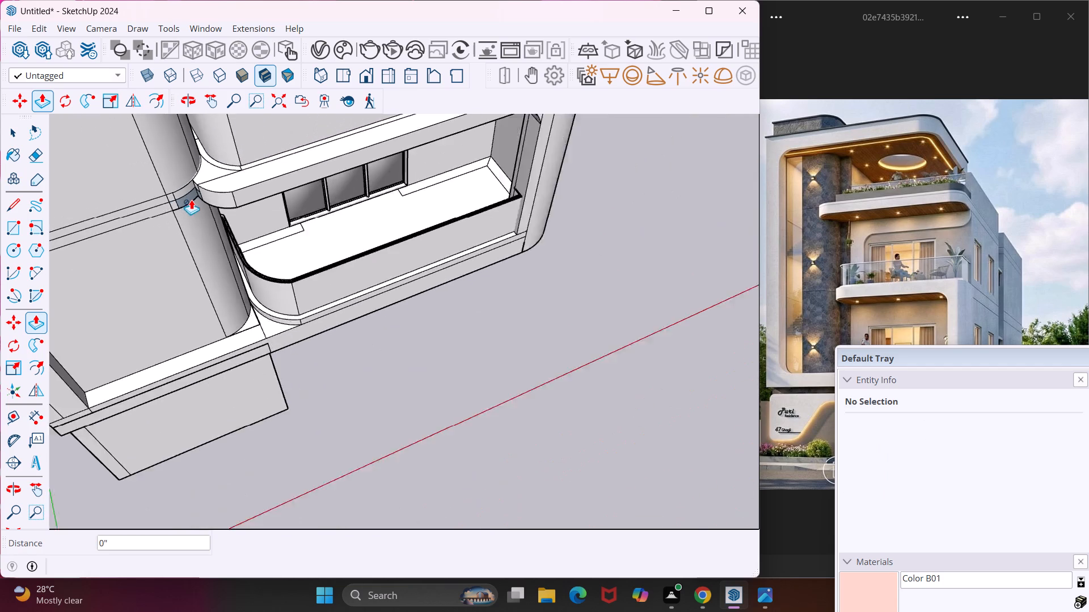
scroll(191, 199, "down", 18)
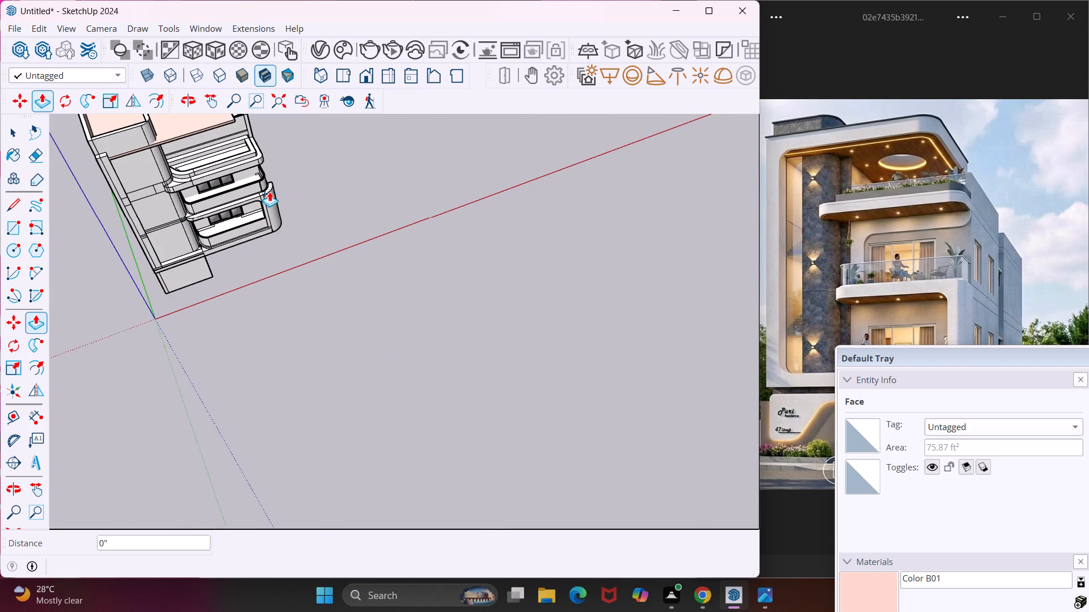
middle_click_drag(285, 177, 122, 206)
middle_click_drag(359, 150, 291, 150)
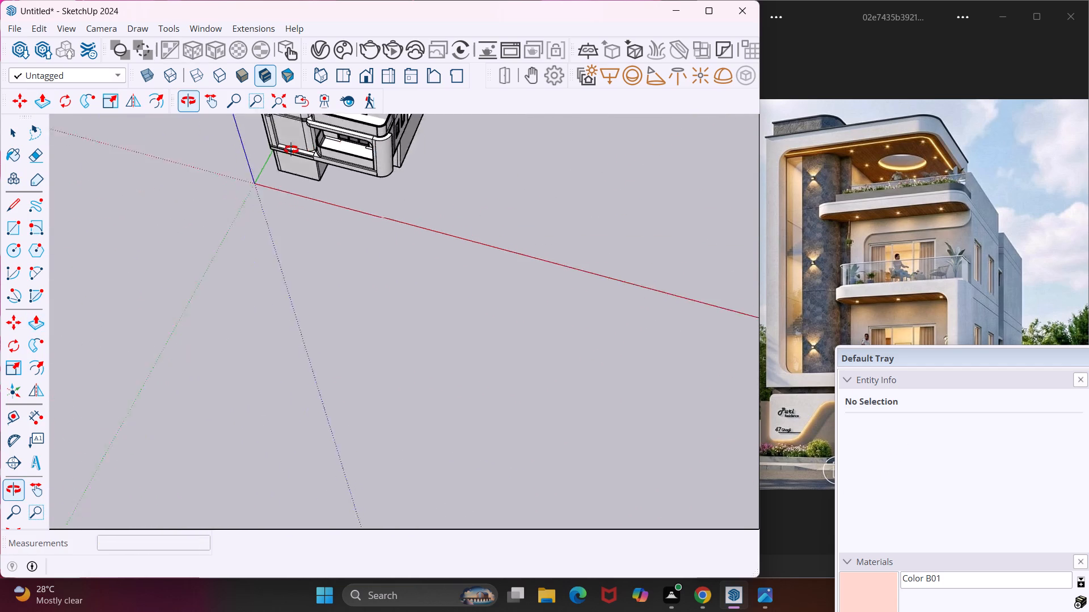
middle_click_drag(291, 150, 208, 146)
middle_click_drag(455, 160, 206, 162)
scroll(569, 240, "up", 10)
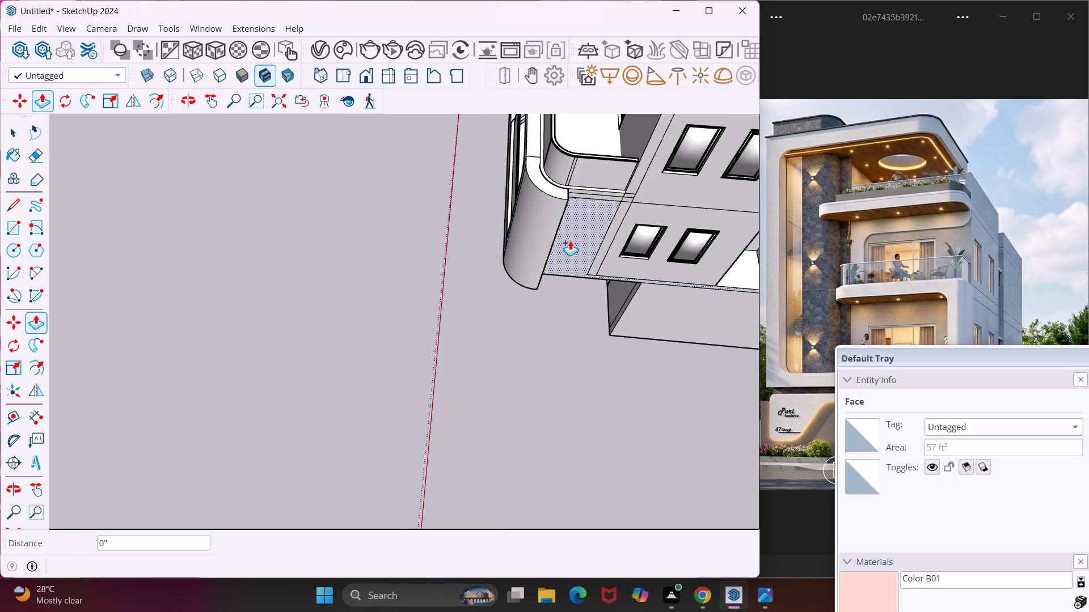
middle_click_drag(570, 240, 433, 202)
scroll(586, 317, "up", 5)
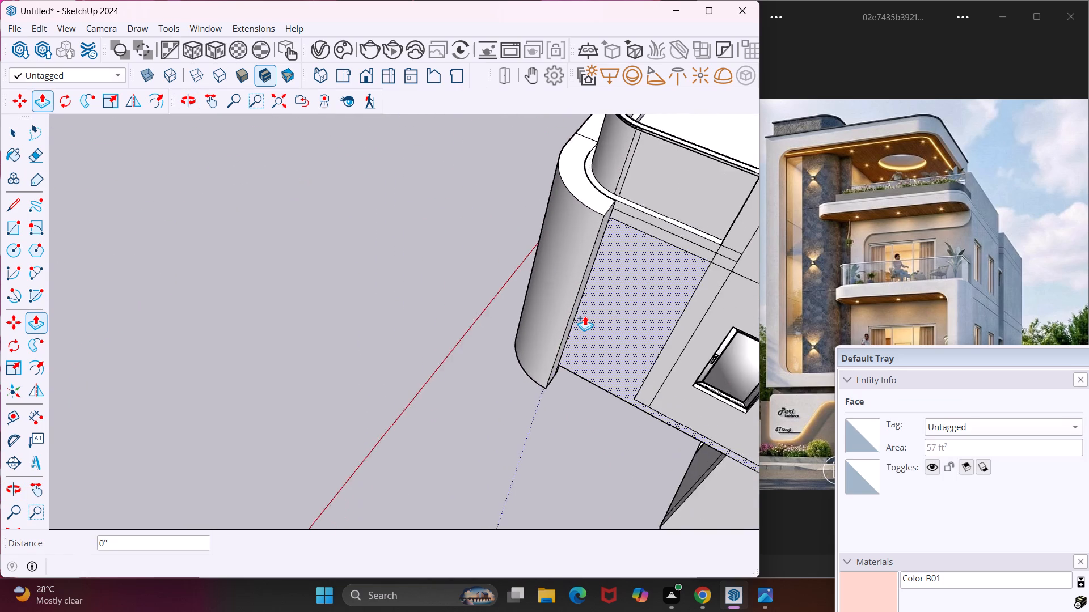
scroll(585, 316, "up", 8)
left_click(576, 286)
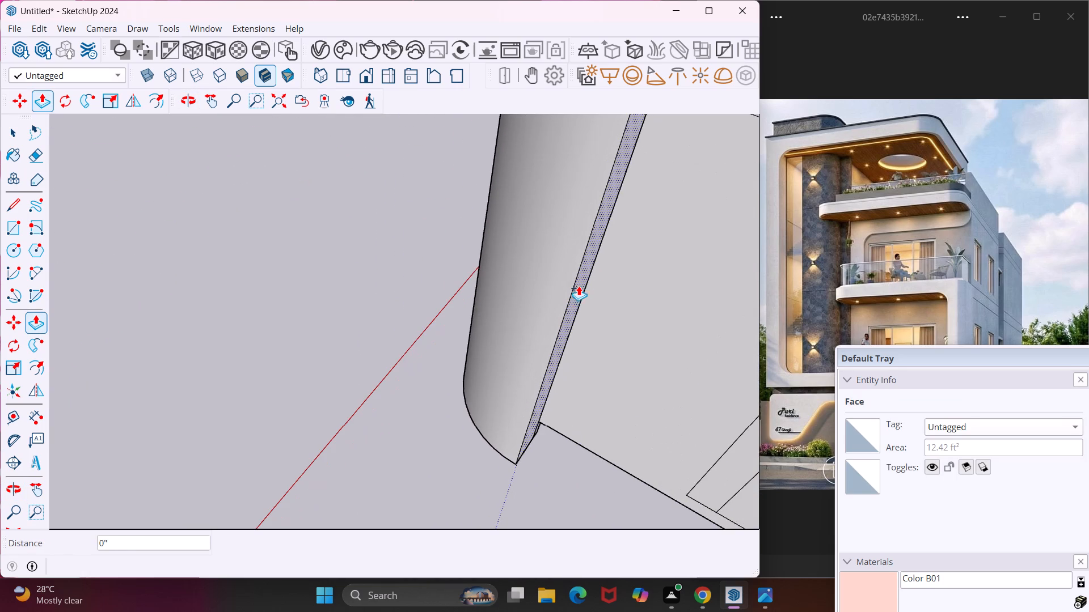
scroll(610, 285, "down", 9)
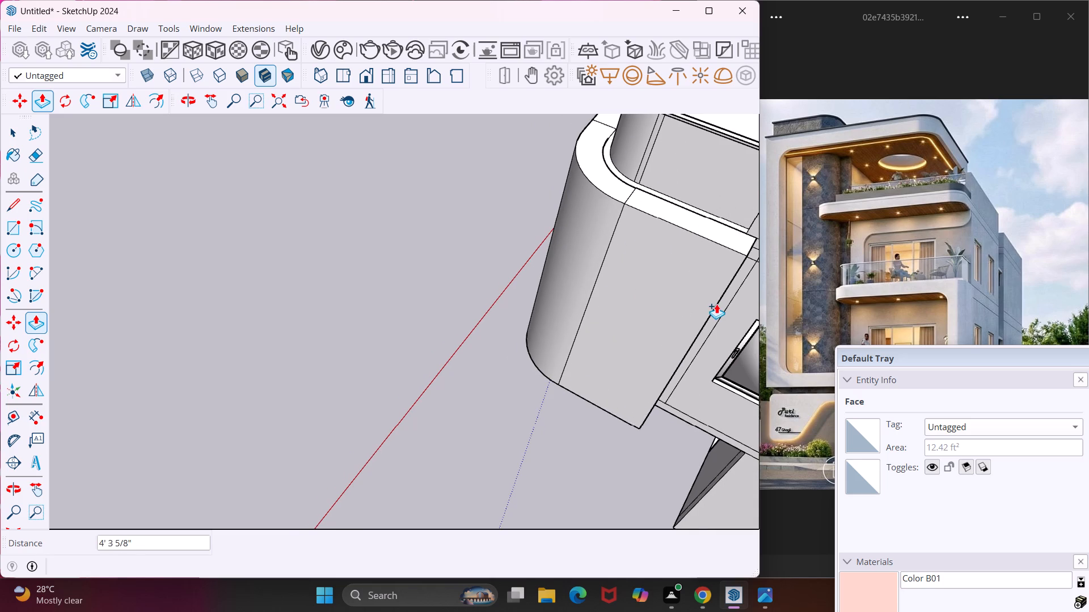
scroll(713, 301, "up", 4)
middle_click_drag(713, 301, 628, 243)
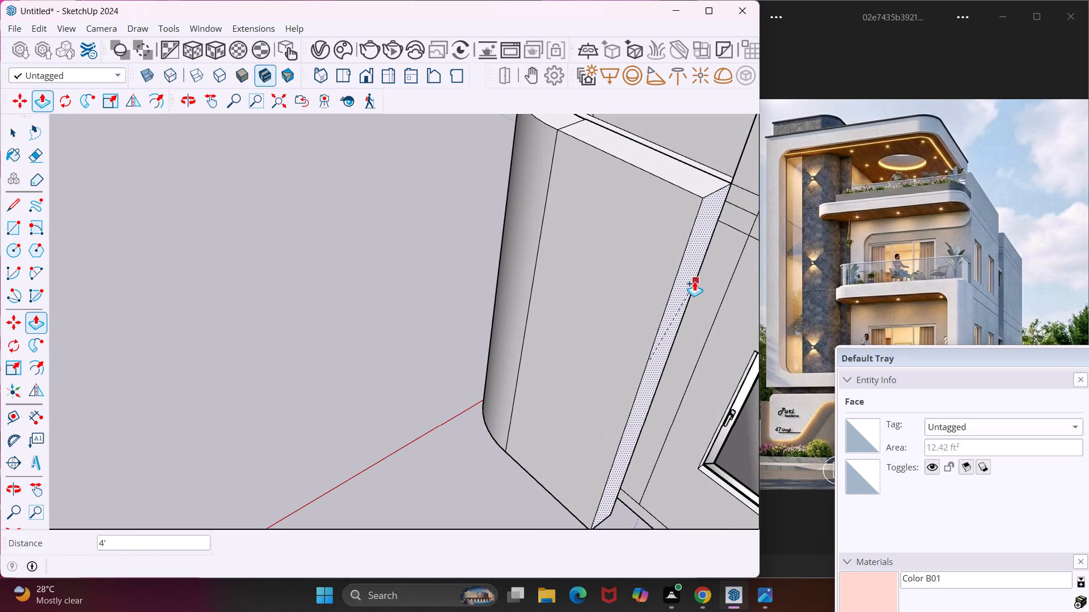
left_click(699, 276)
key("Escape")
key("space")
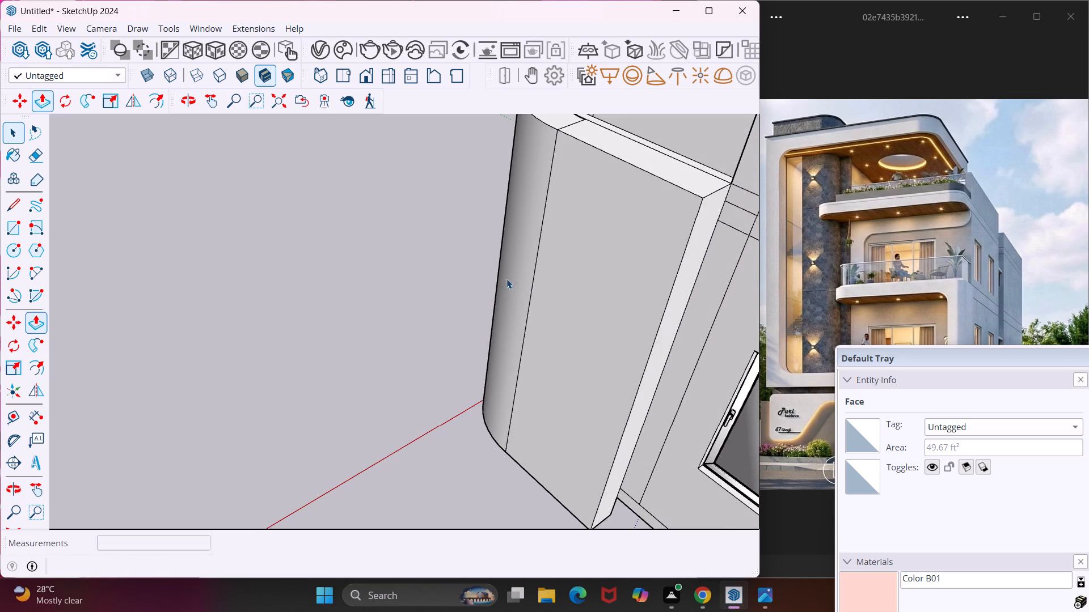
Push/Pull the front edge face of the projecting roof slab slightly inward toward the curved column.
middle_click_drag(373, 283, 705, 299)
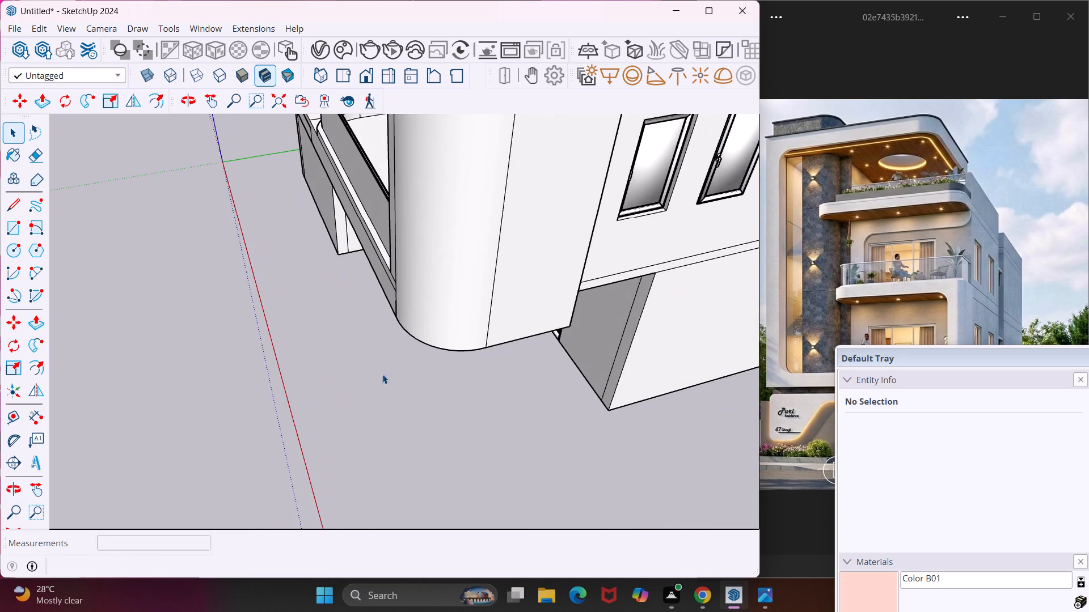
middle_click_drag(382, 374, 645, 313)
scroll(464, 308, "down", 11)
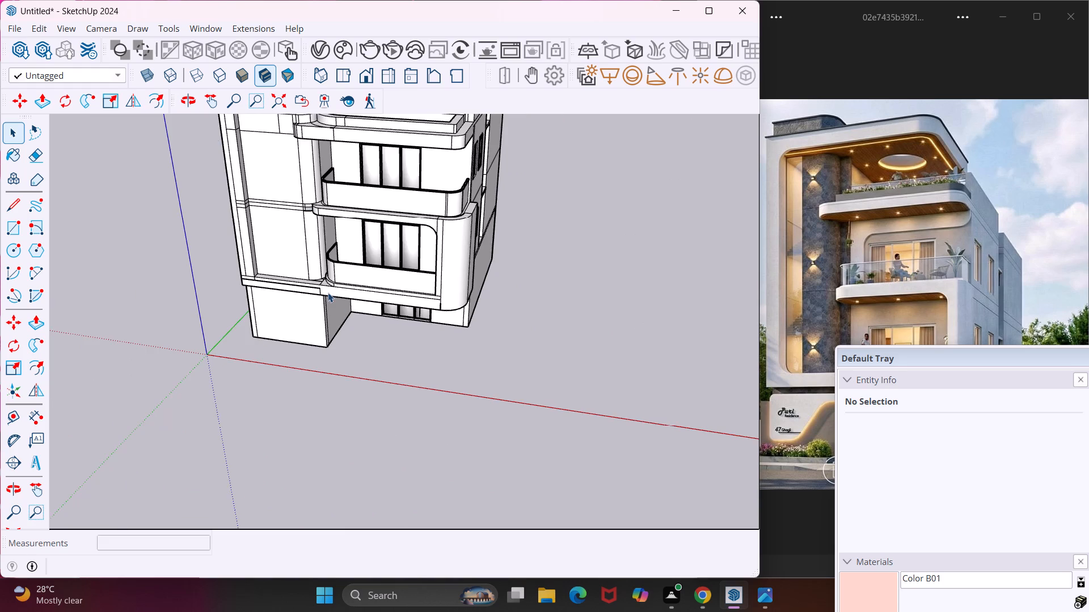
middle_click_drag(328, 292, 463, 257)
scroll(340, 198, "down", 8)
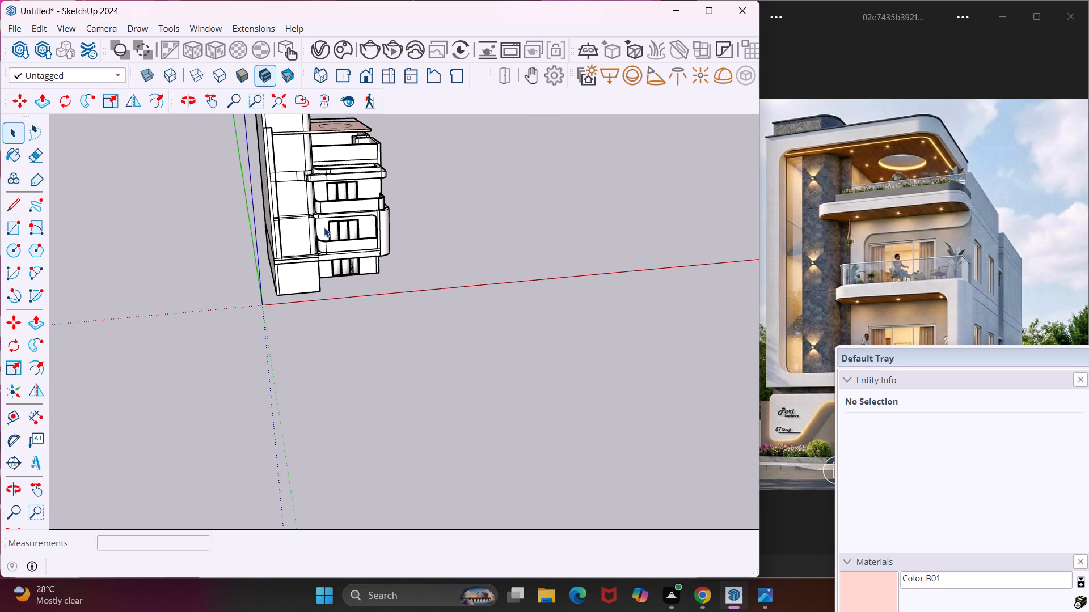
left_click(205, 103)
left_click_drag(382, 162, 354, 292)
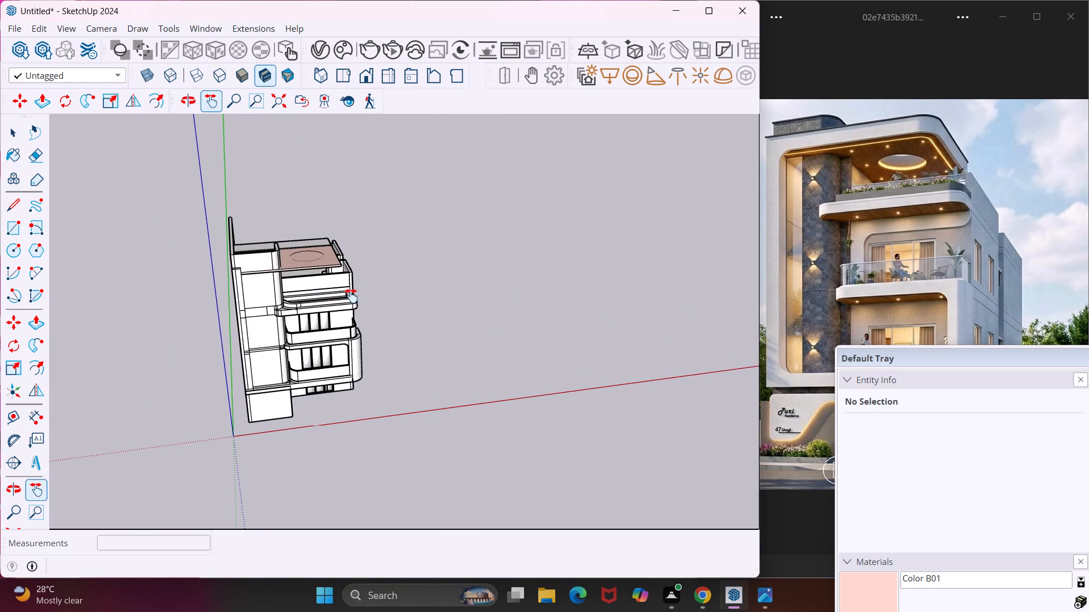
middle_click_drag(351, 296, 330, 178)
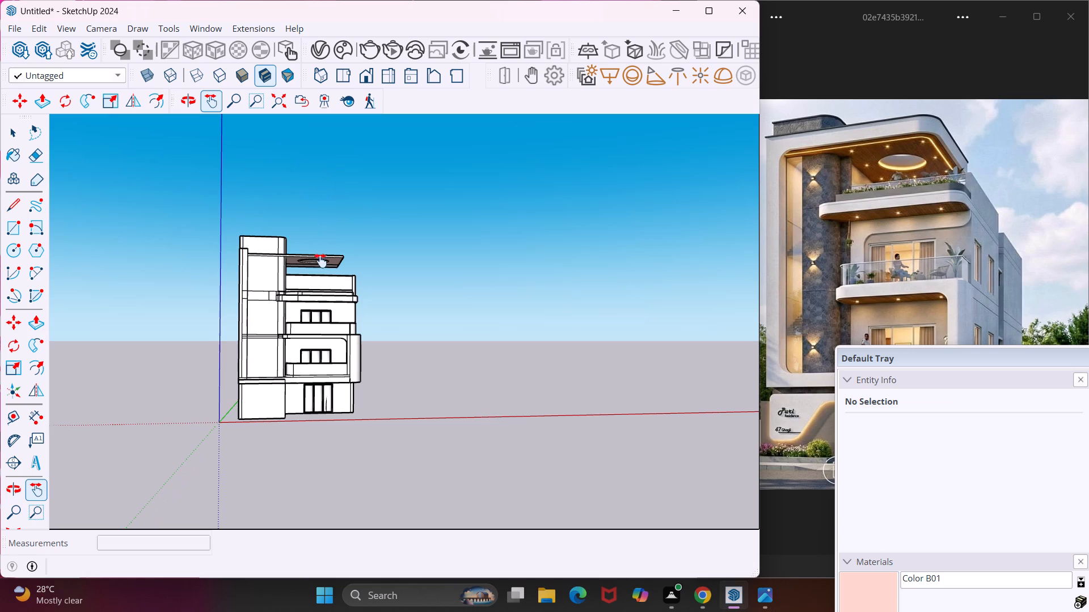
scroll(320, 256, "up", 8)
middle_click_drag(320, 256, 326, 194)
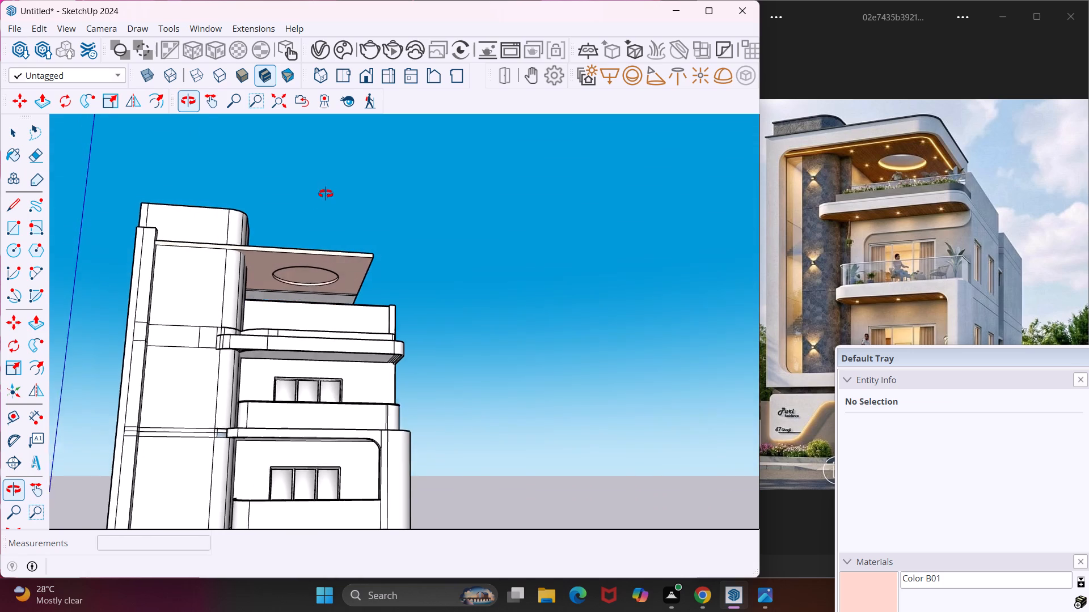
middle_click_drag(326, 194, 327, 192)
scroll(234, 251, "up", 4)
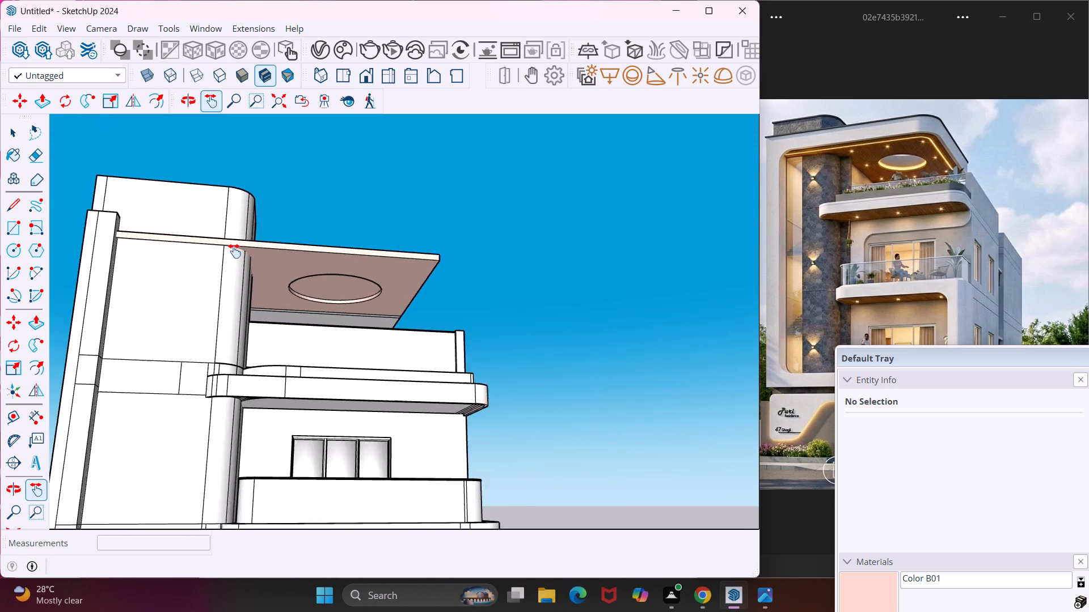
scroll(234, 251, "up", 3)
key("Escape")
key("space")
scroll(256, 241, "up", 1)
middle_click_drag(256, 241, 257, 272)
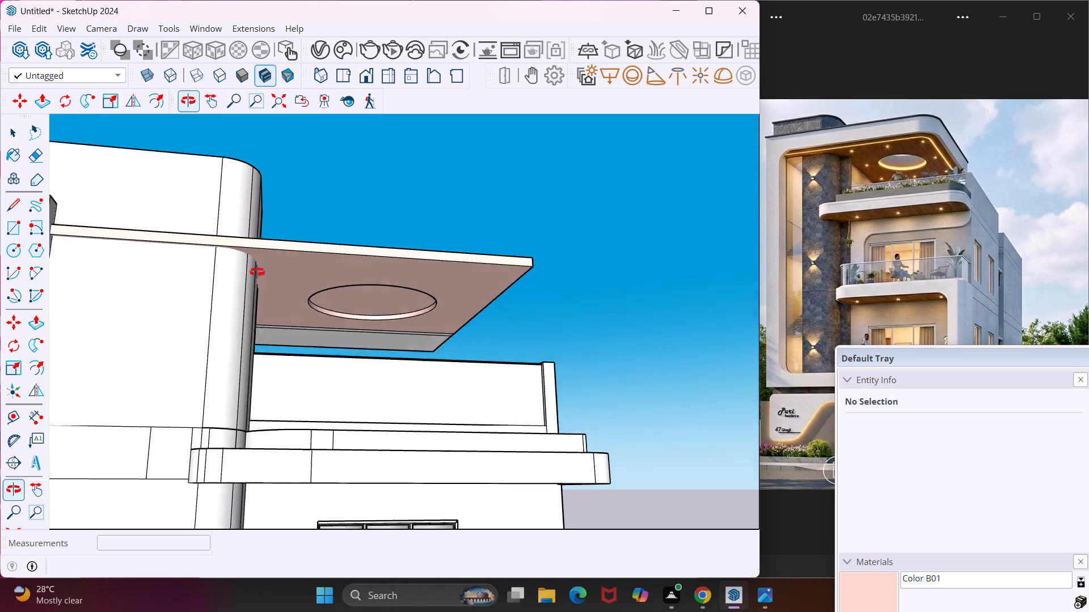
middle_click_drag(257, 272, 274, 336)
scroll(219, 278, "up", 4)
left_click(219, 278)
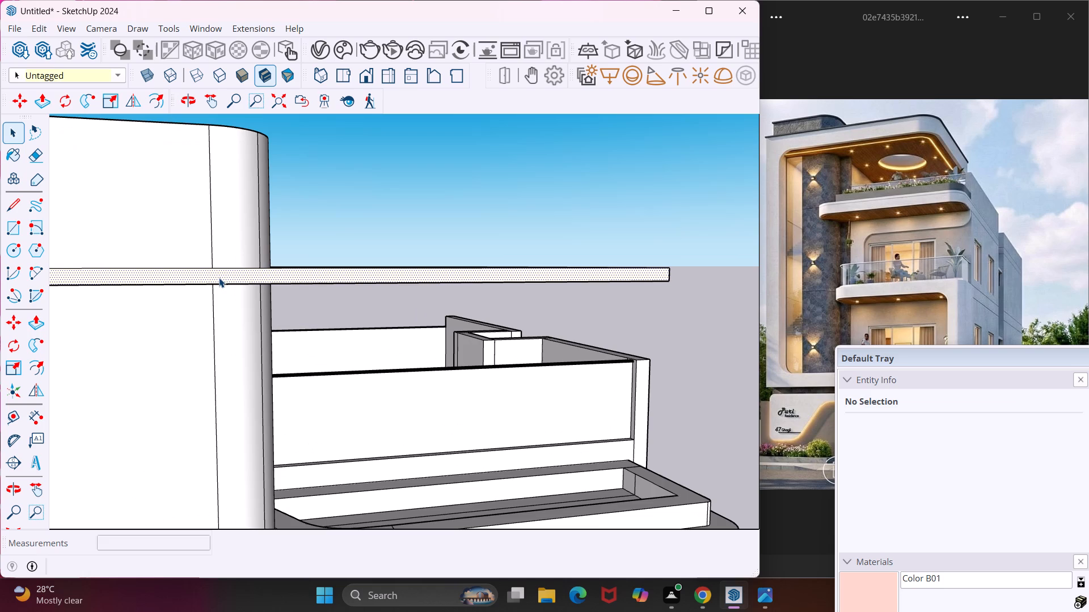
key("p")
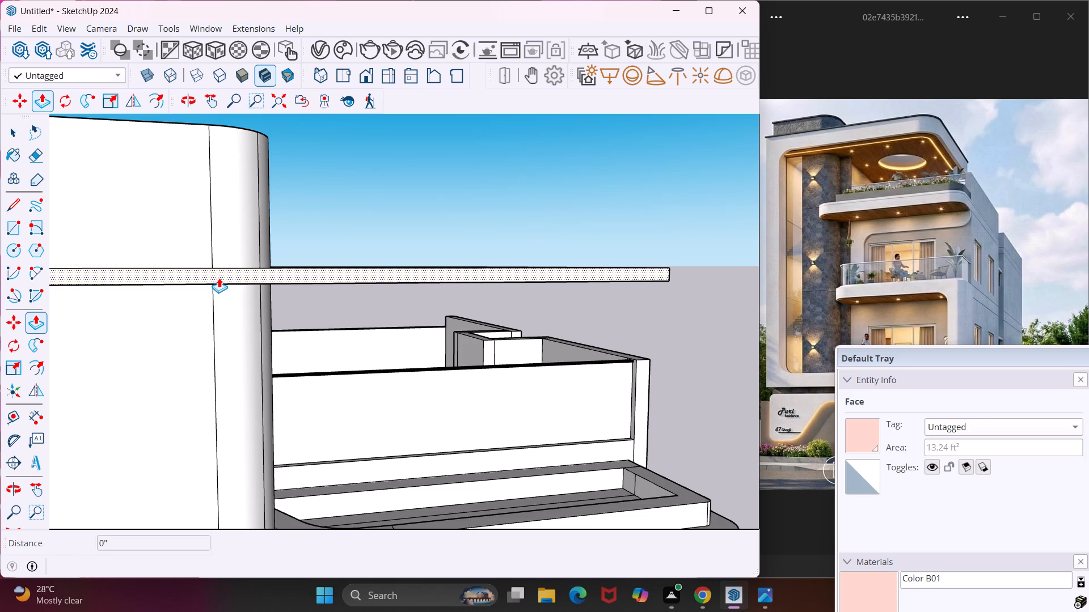
left_click(219, 278)
scroll(247, 292, "down", 6)
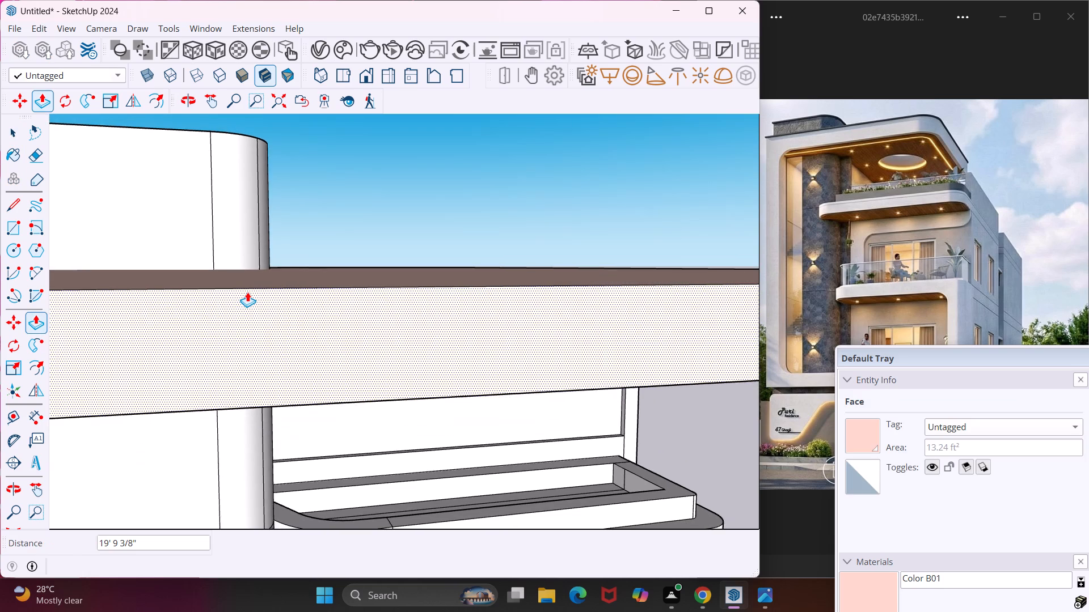
scroll(247, 292, "down", 19)
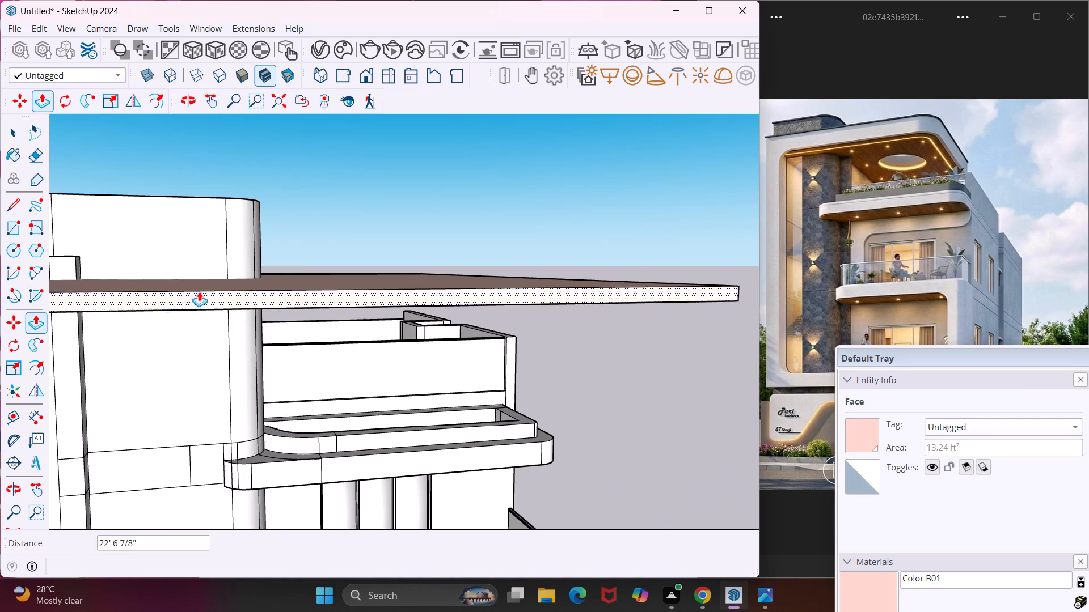
middle_click_drag(172, 279, 193, 281)
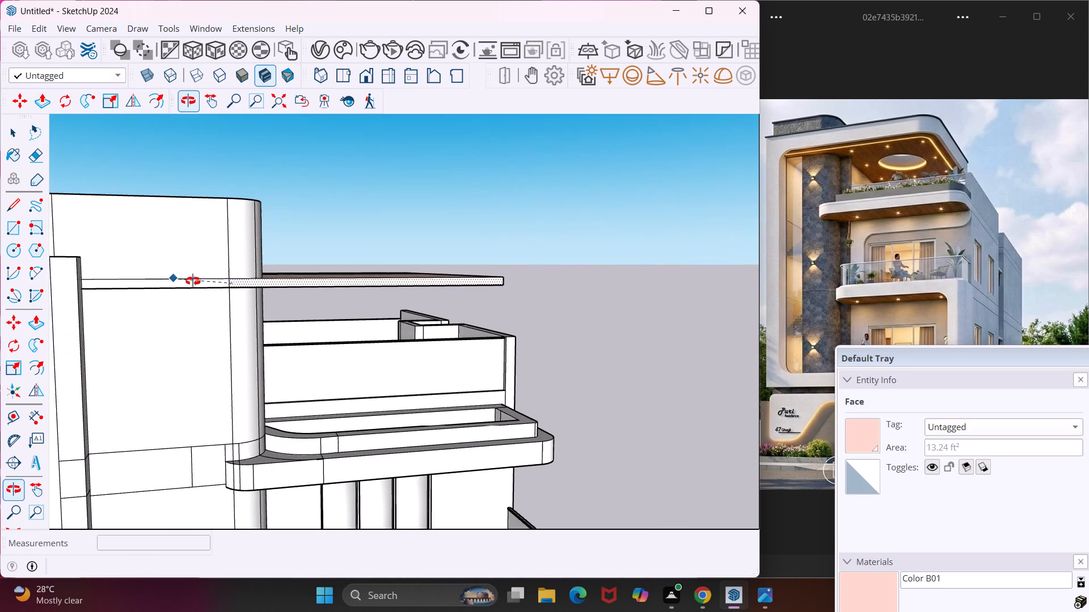
middle_click_drag(193, 281, 354, 297)
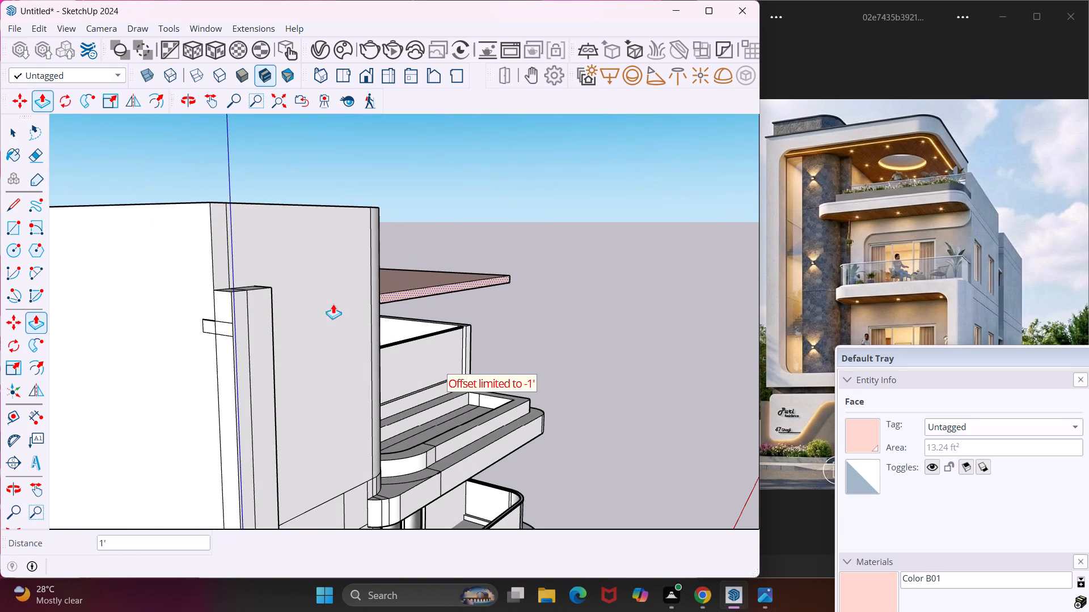
scroll(290, 304, "up", 7)
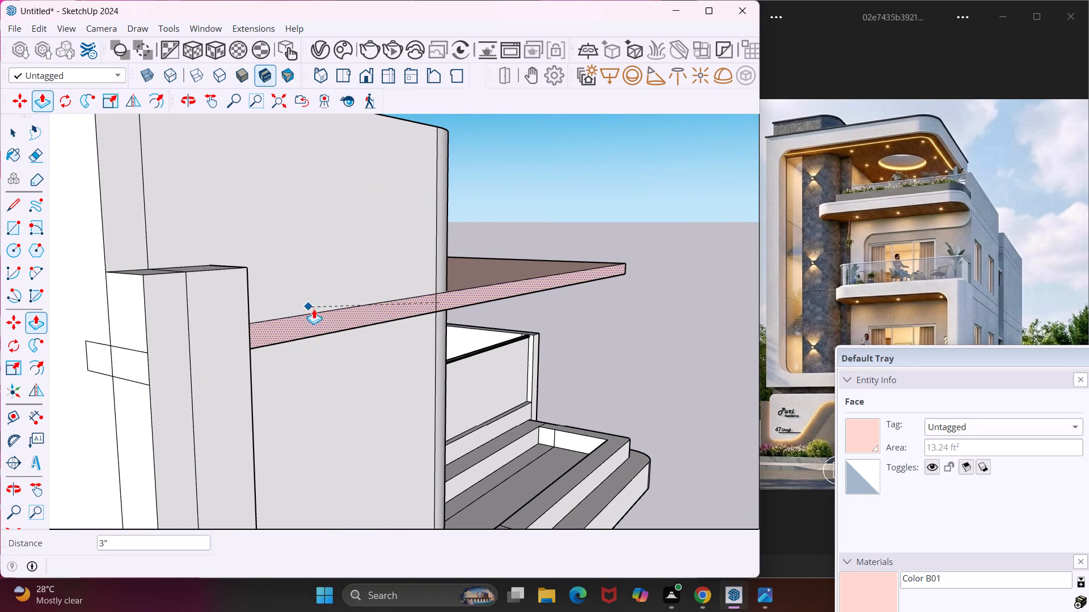
left_click(466, 305)
key("Escape")
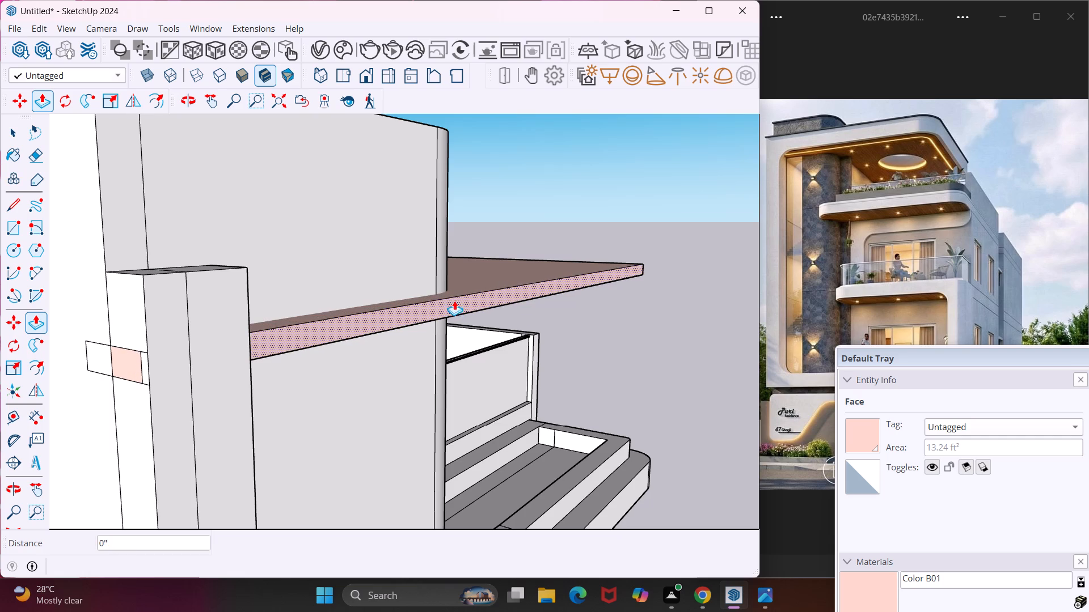
key("space")
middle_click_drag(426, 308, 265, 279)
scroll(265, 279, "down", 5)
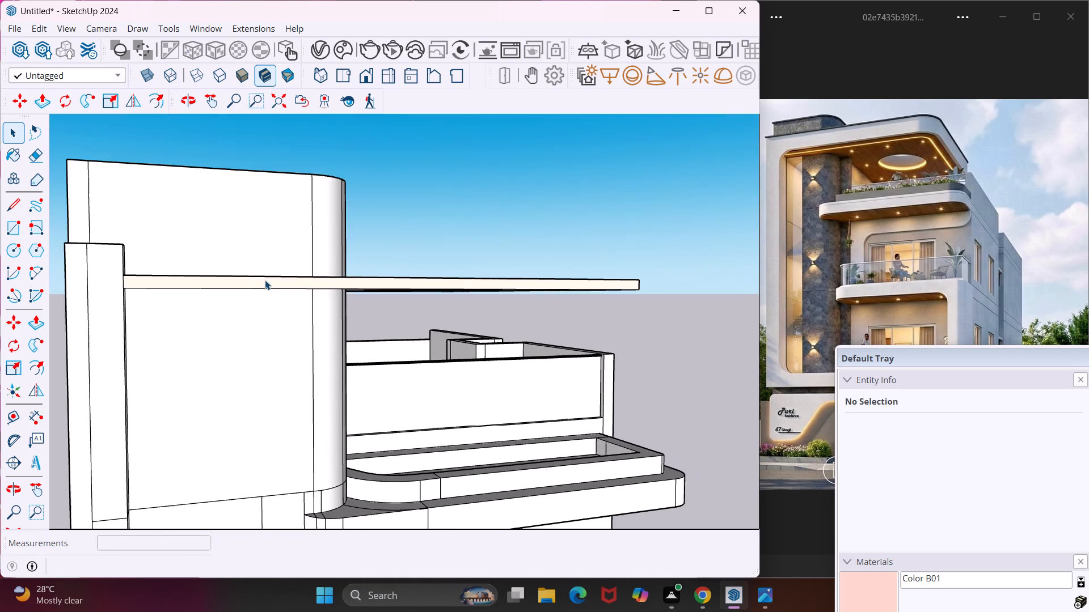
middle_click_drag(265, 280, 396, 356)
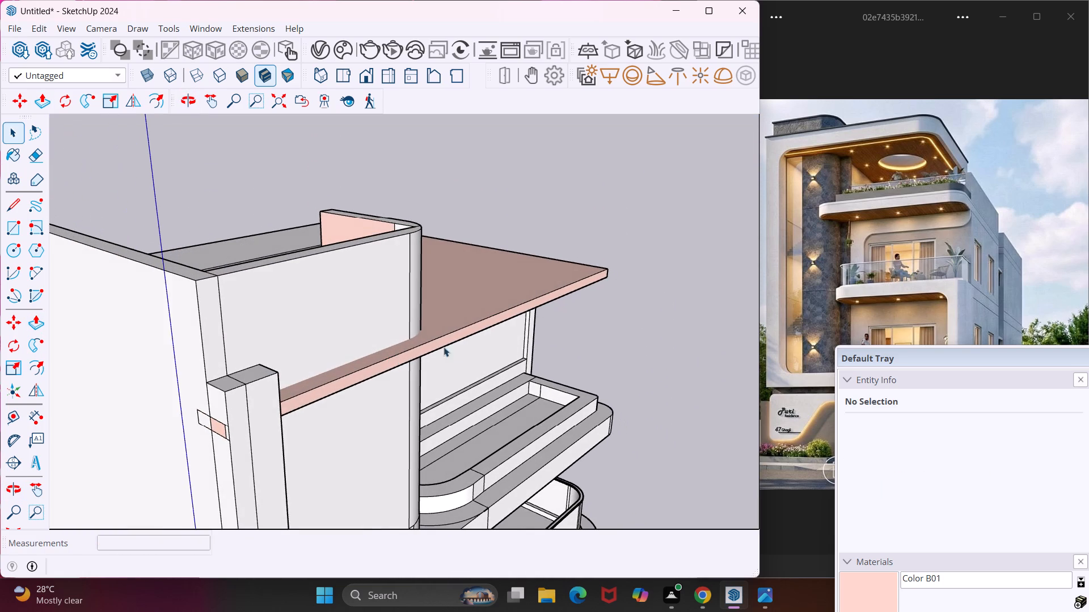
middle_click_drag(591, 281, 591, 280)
Push/Pull the narrow end face of the thin rooftop wall behind the curved column back across the terrace, past the roof slab's middle.
middle_click_drag(591, 280, 508, 284)
scroll(506, 284, "down", 5)
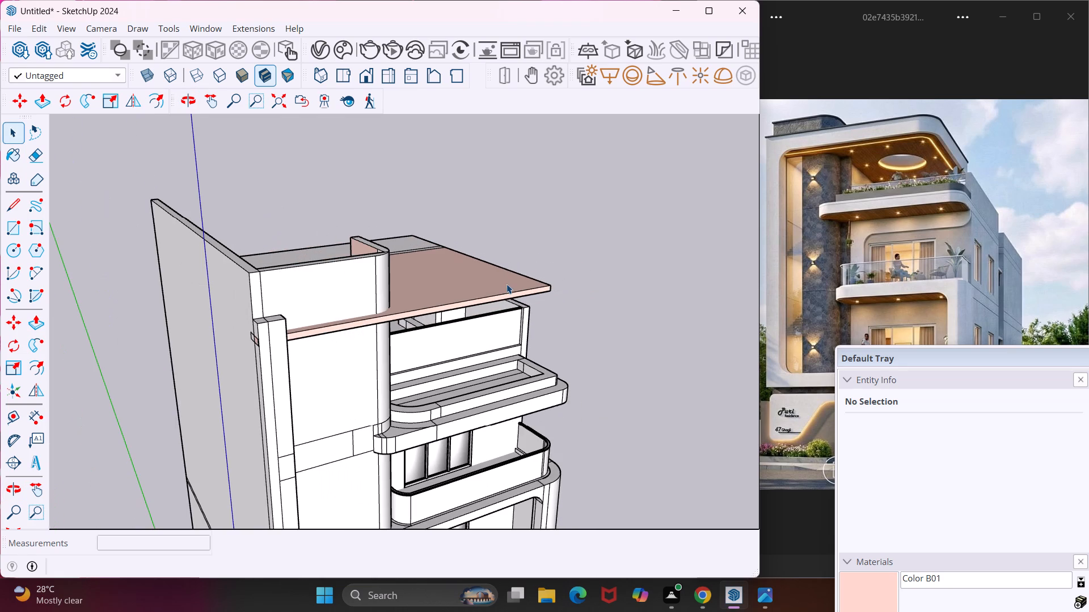
middle_click_drag(505, 284, 234, 309)
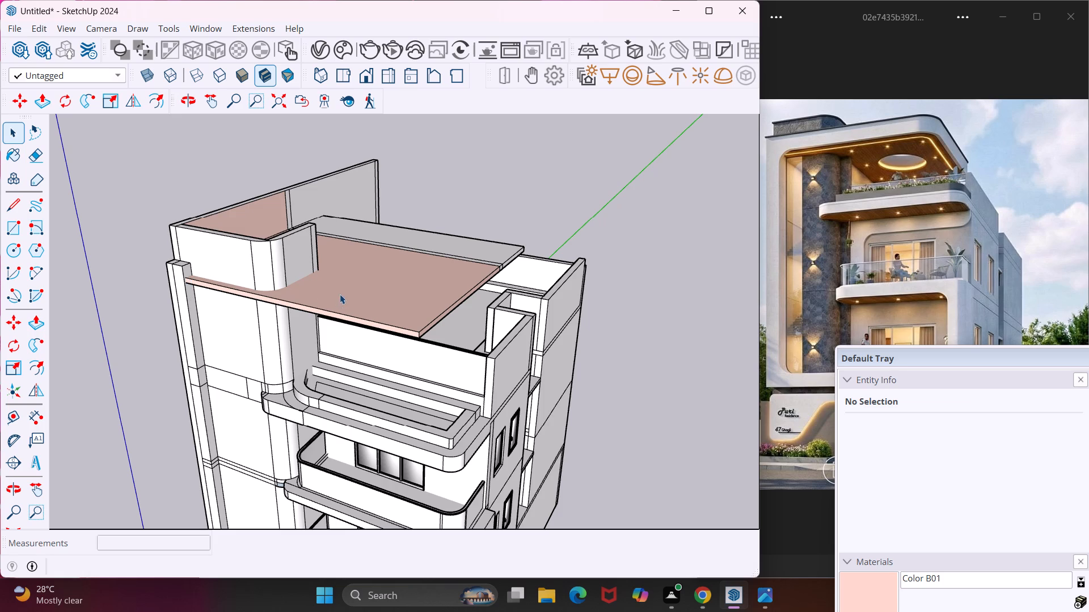
middle_click_drag(374, 301, 366, 309)
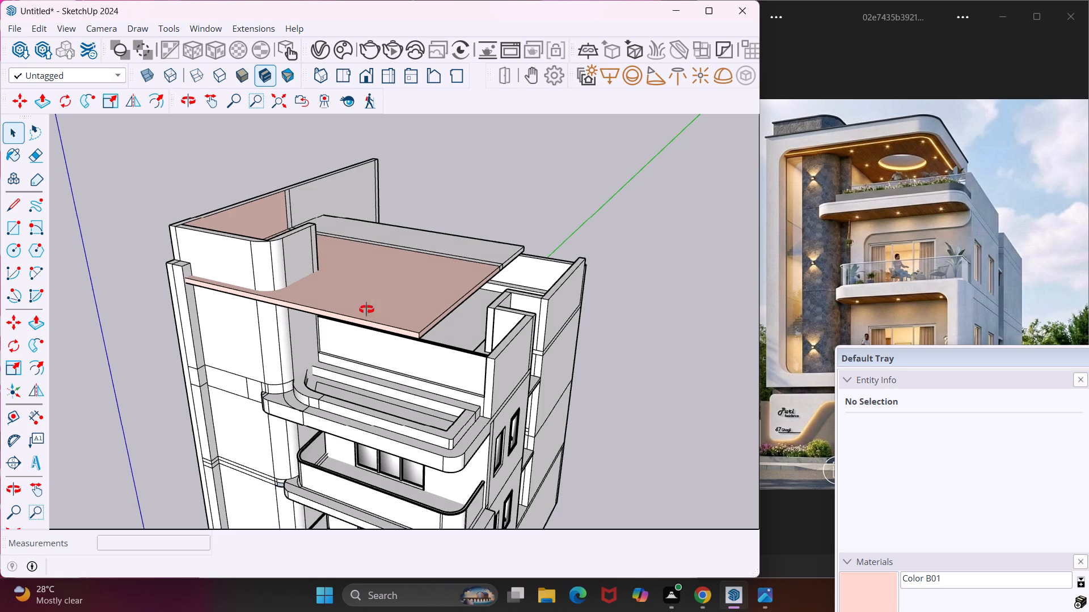
middle_click_drag(366, 309, 143, 375)
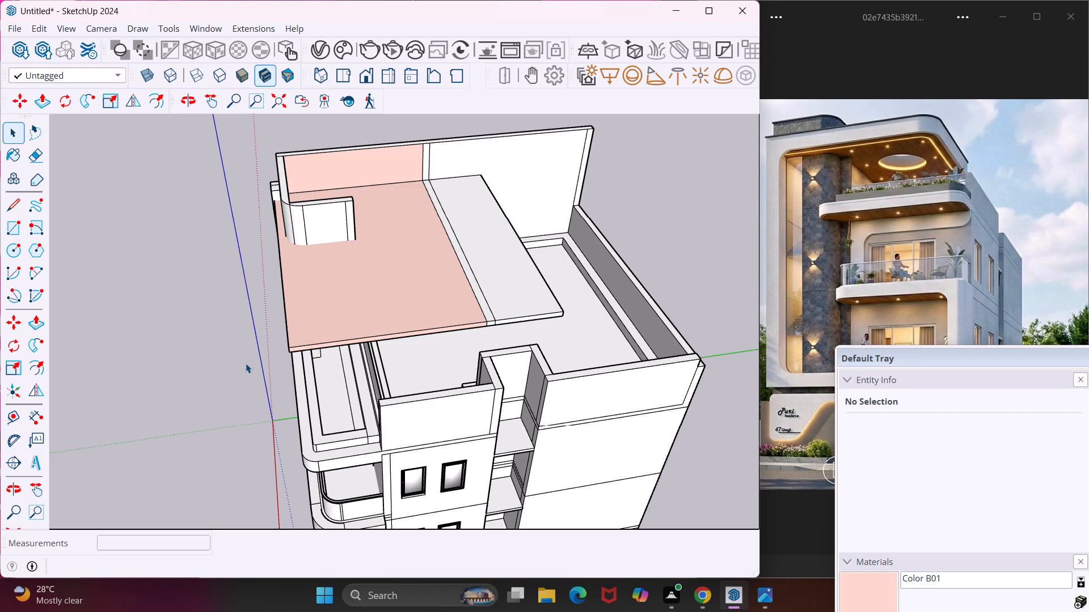
middle_click_drag(289, 347, 344, 202)
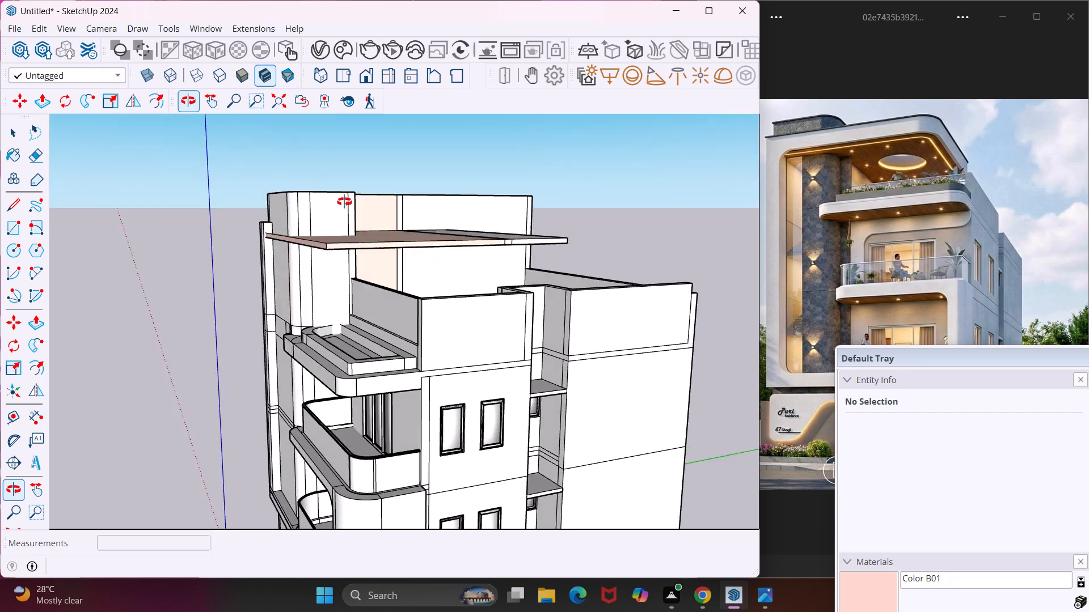
middle_click_drag(344, 202, 130, 237)
middle_click_drag(459, 287, 385, 285)
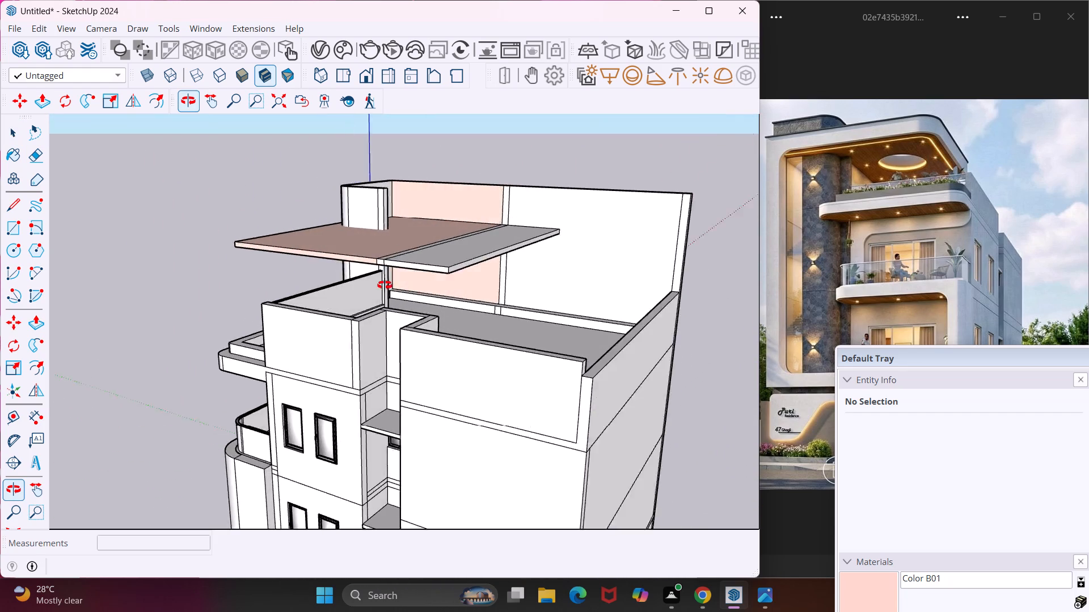
middle_click_drag(385, 285, 311, 275)
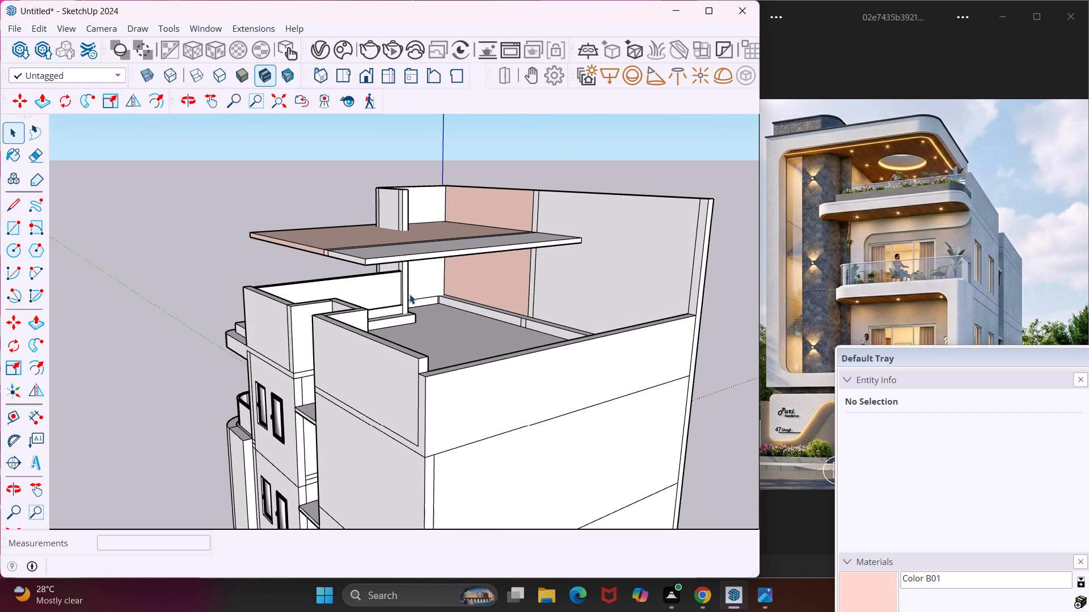
scroll(408, 293, "up", 8)
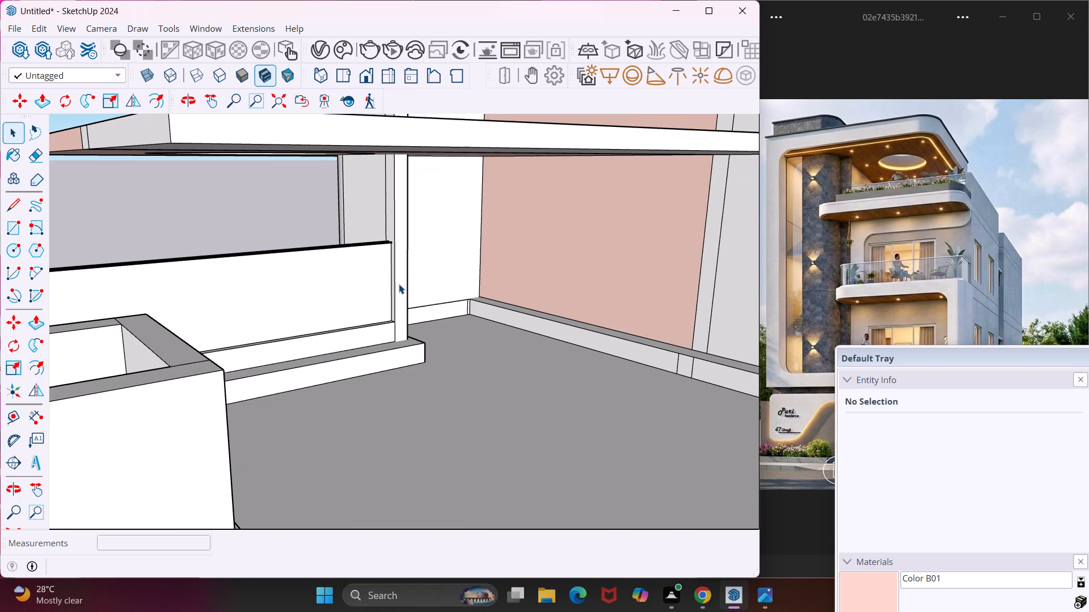
left_click(399, 283)
key("p")
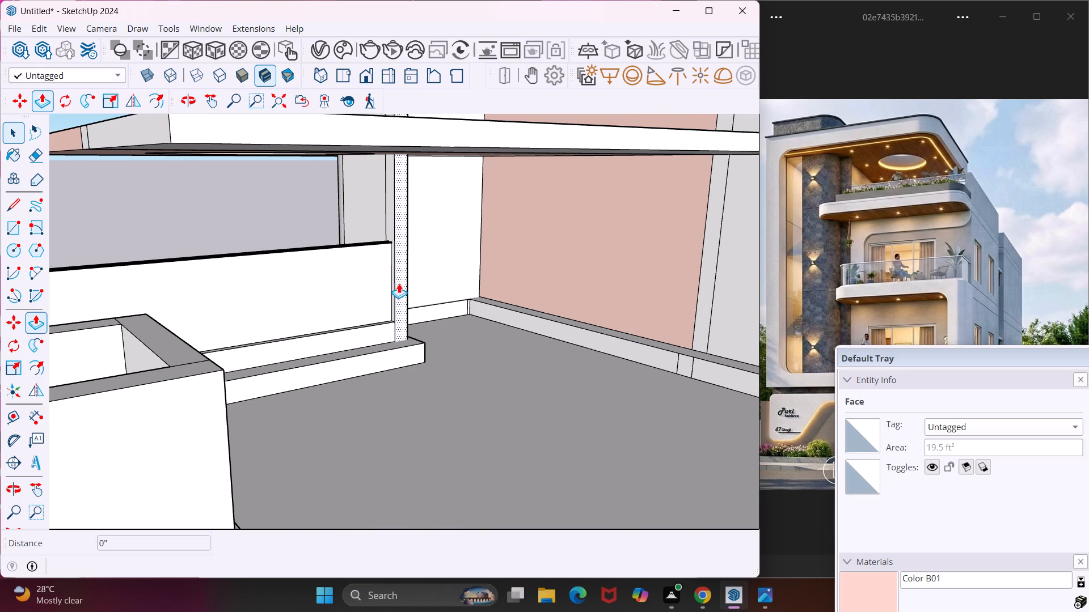
left_click(399, 283)
scroll(434, 306, "down", 5)
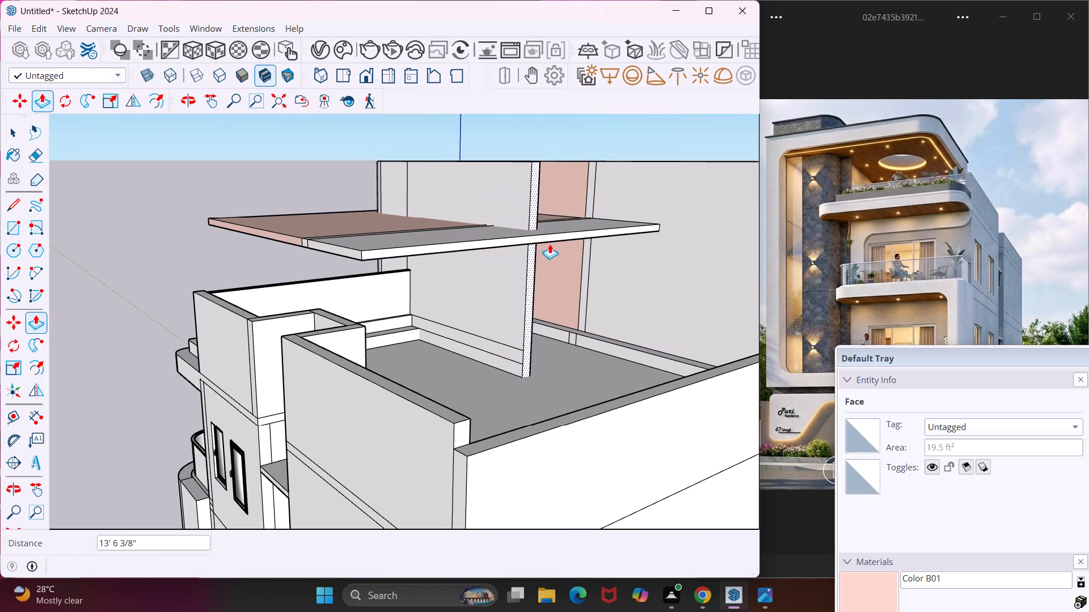
left_click(565, 236)
key("Escape")
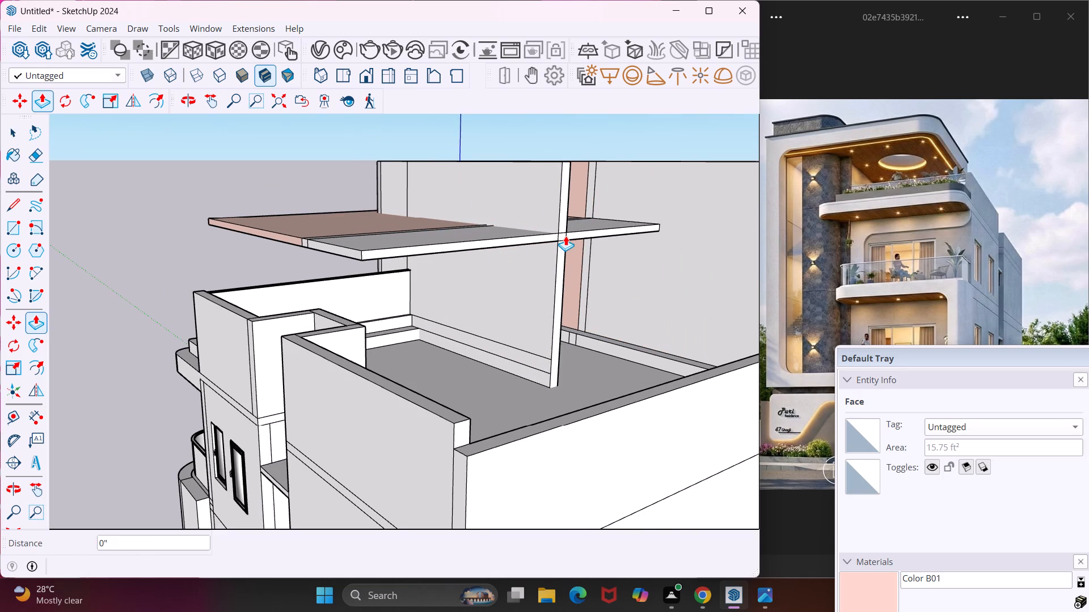
key("space")
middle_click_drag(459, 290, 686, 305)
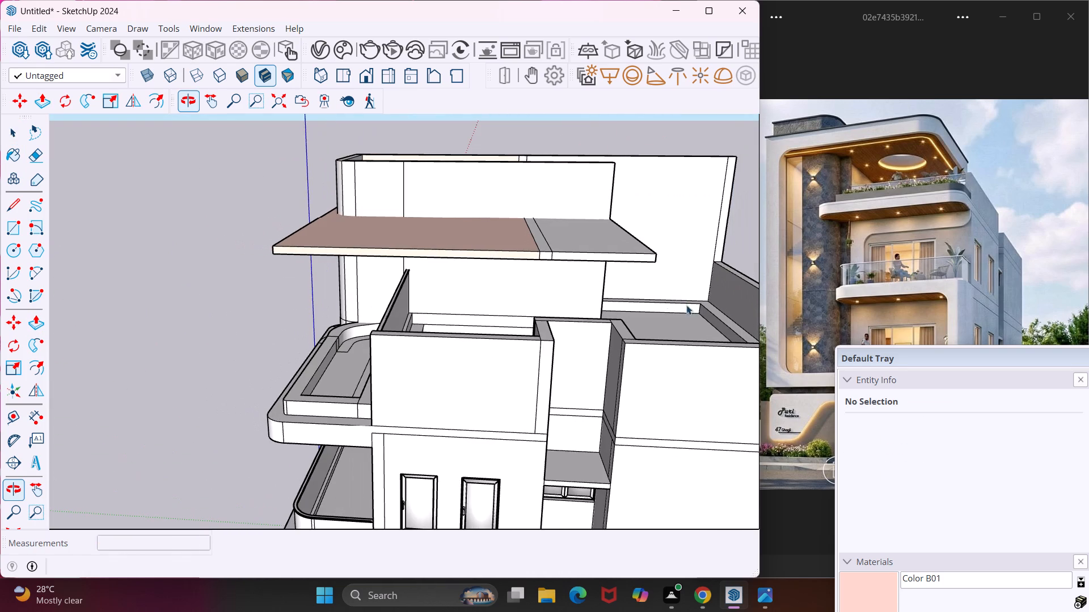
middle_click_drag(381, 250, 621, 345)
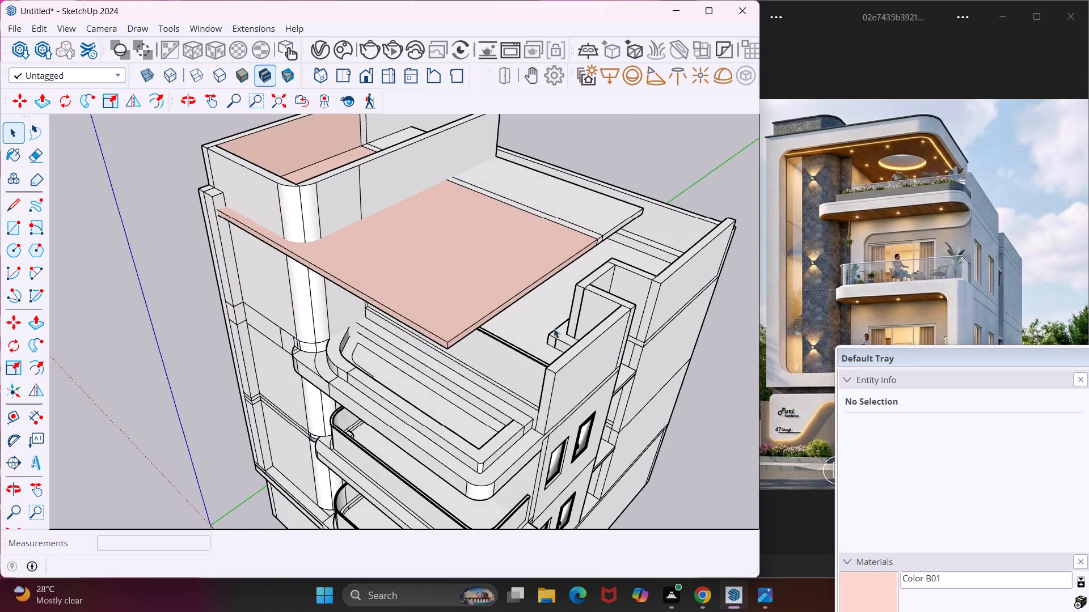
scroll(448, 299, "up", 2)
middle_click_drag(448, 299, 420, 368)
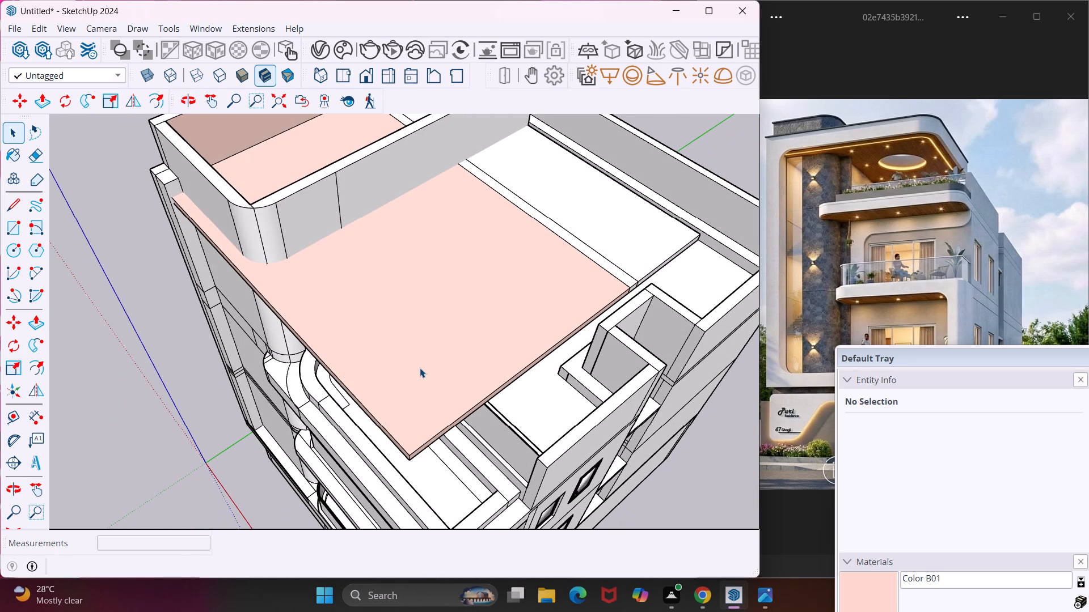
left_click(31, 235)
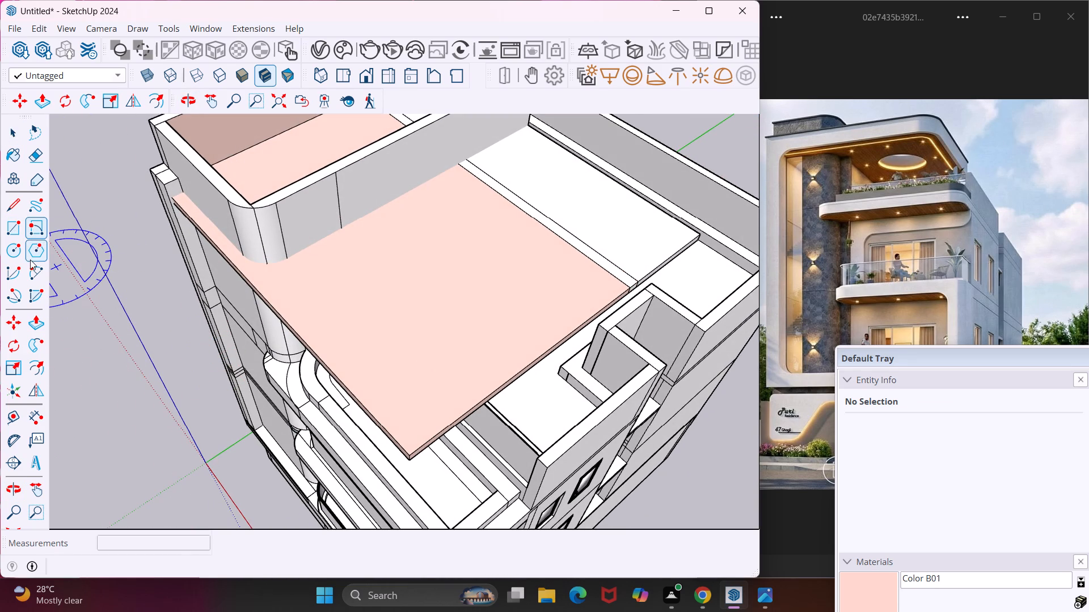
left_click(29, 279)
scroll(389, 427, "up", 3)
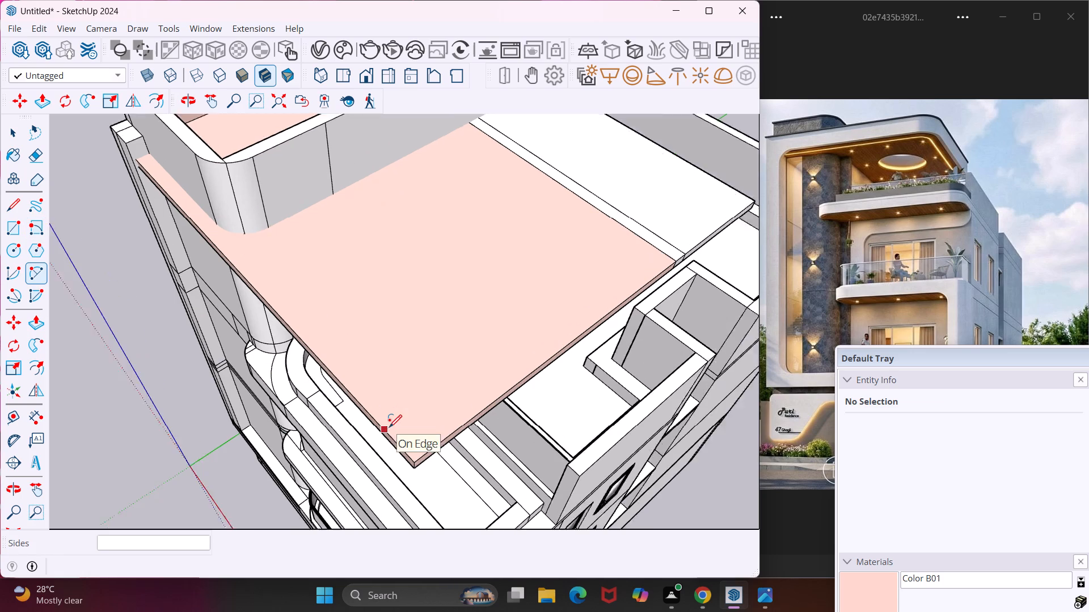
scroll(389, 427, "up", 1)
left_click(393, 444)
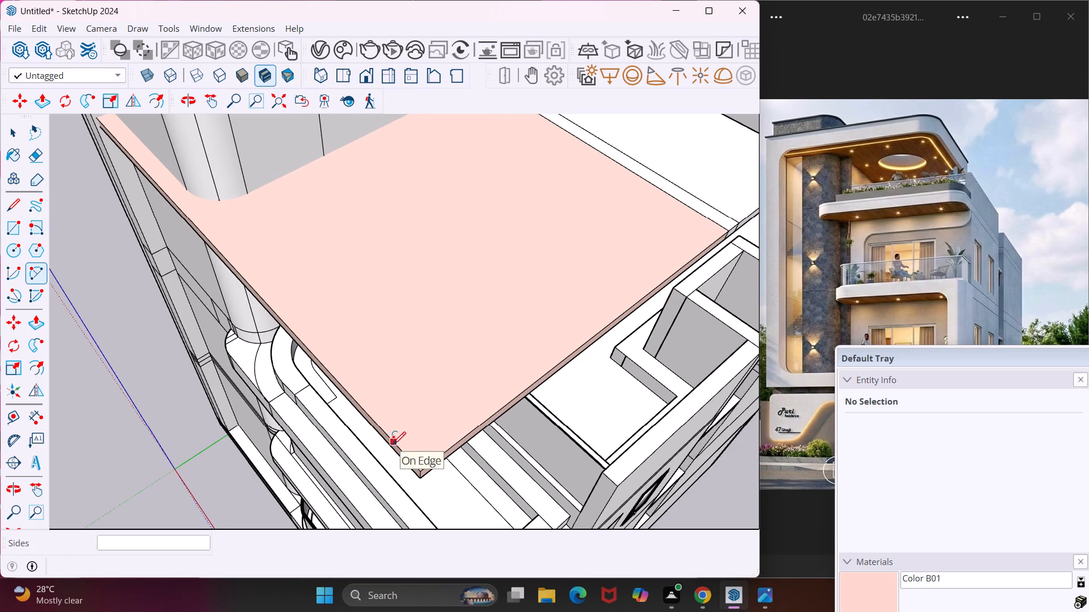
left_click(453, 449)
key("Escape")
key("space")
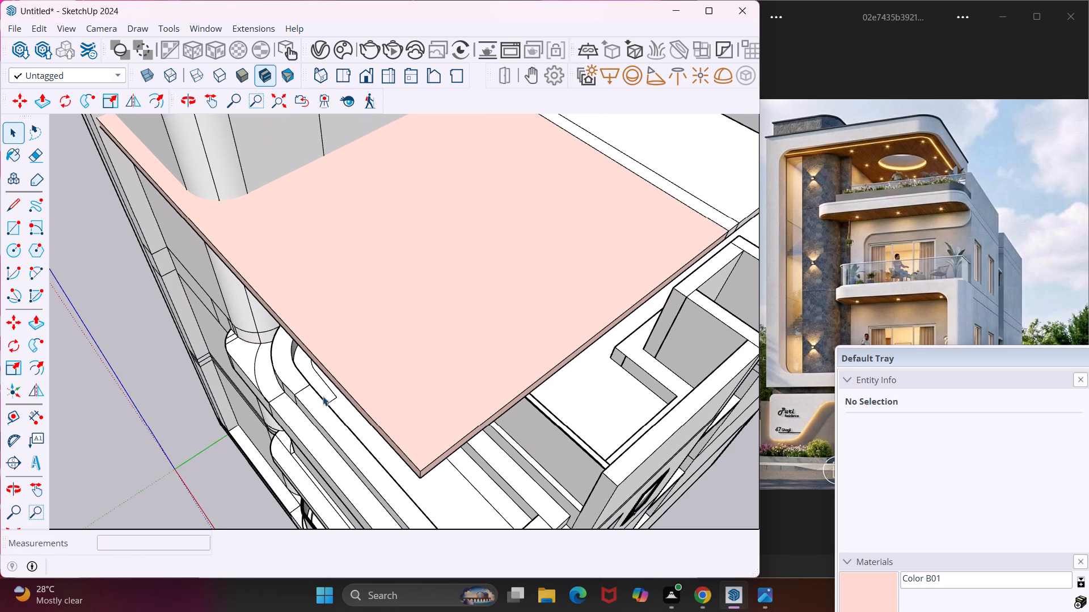
Draw a tangent arc of about 1' 4 13/16" radius across the projecting roof slab's outer front corner.
left_click(25, 269)
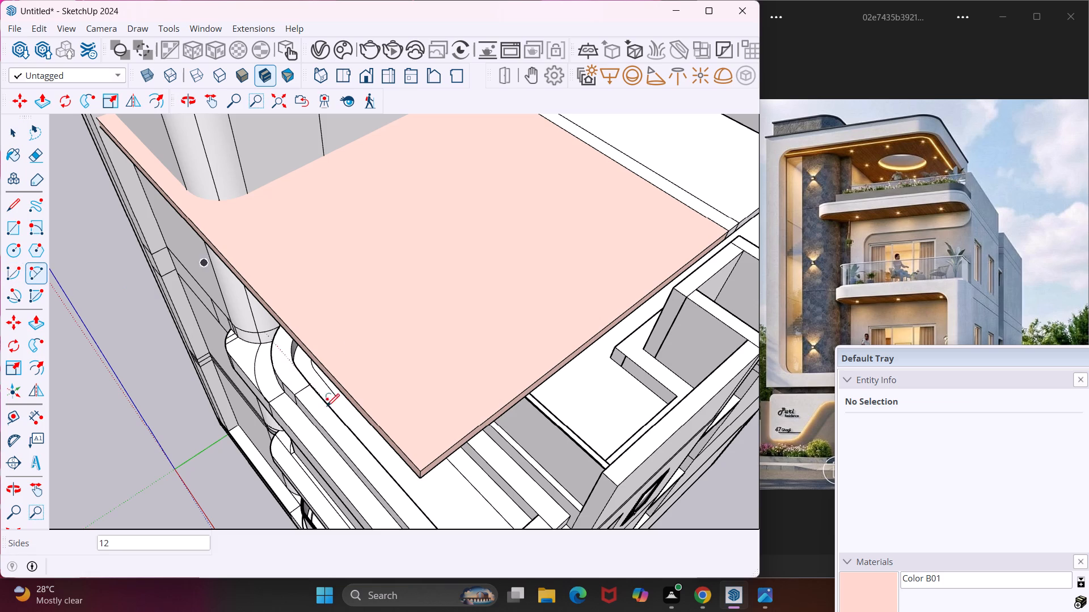
left_click(394, 440)
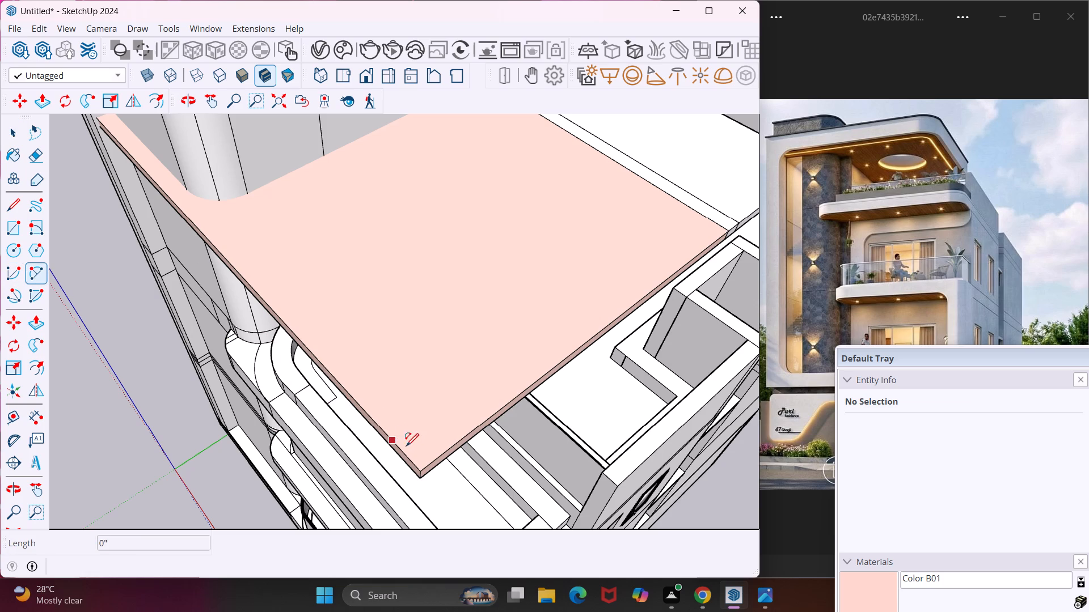
left_click(455, 449)
left_click(442, 454)
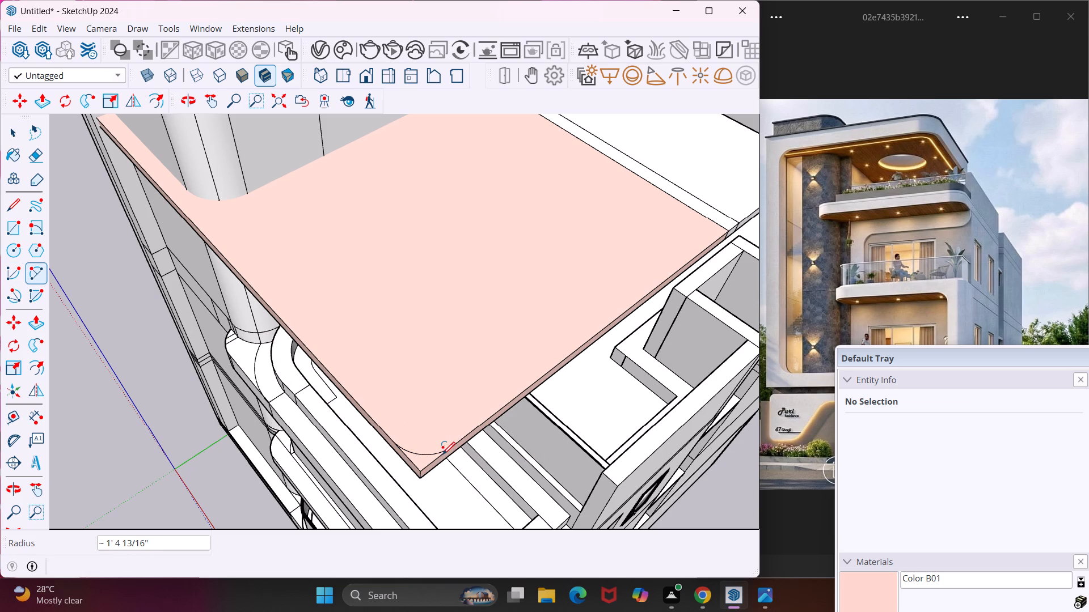
key("Escape")
key("space")
Push/Pull the small corner piece outside the arc about 6 1/16" down through the slab to round its corner.
left_click(420, 464)
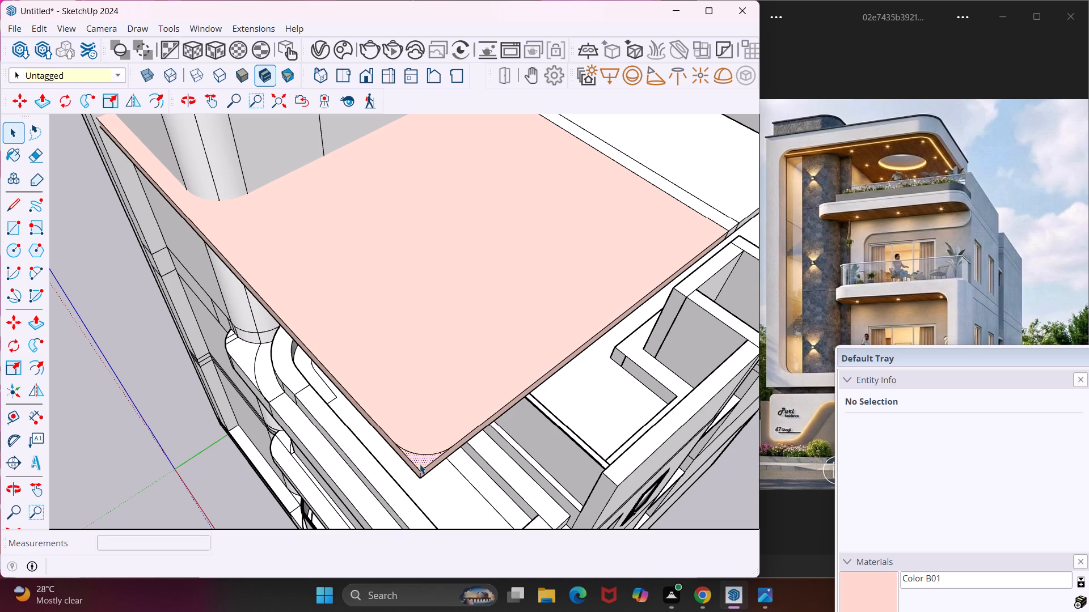
key("p")
left_click(420, 464)
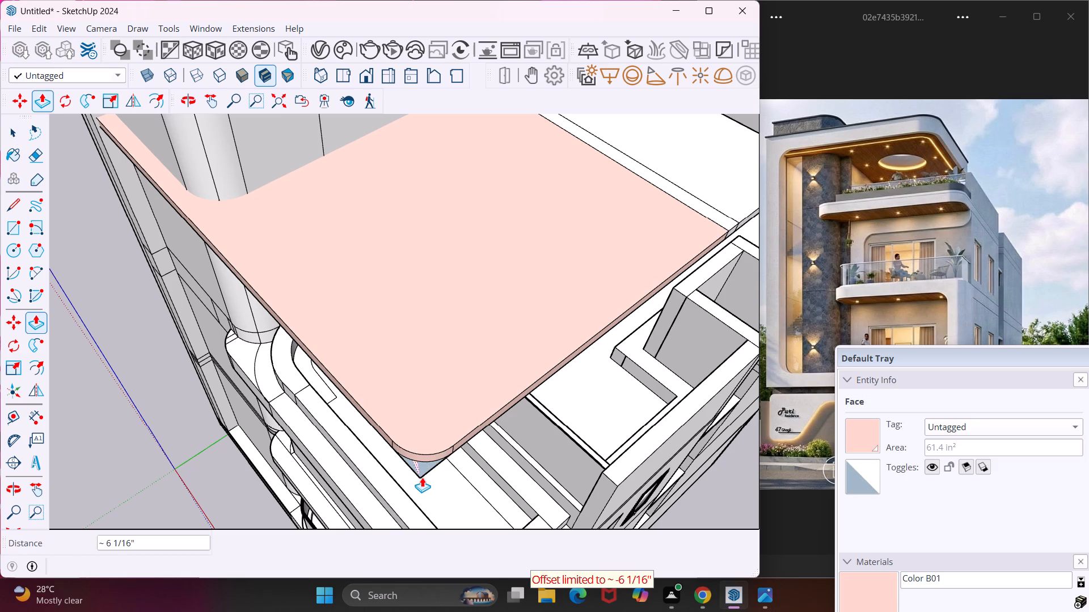
left_click(422, 477)
middle_click_drag(421, 478, 606, 365)
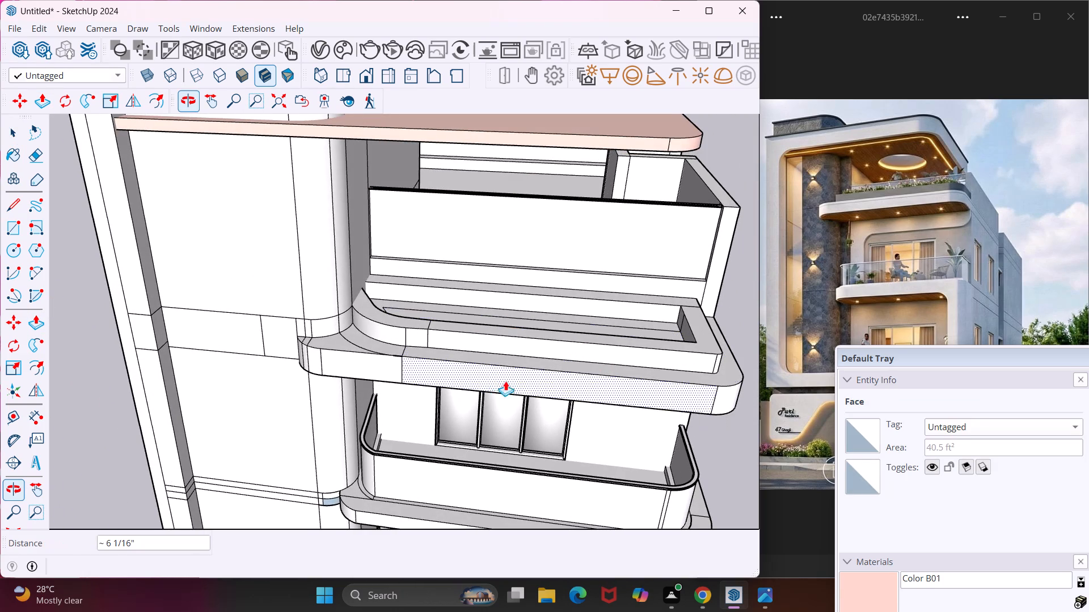
key("Escape")
key("space")
Draw lines where the roof slab's narrow end meets the side post, 9 15/16" across its top and about 6 1/16" down its front face.
middle_click_drag(149, 244, 75, 354)
scroll(78, 345, "down", 2)
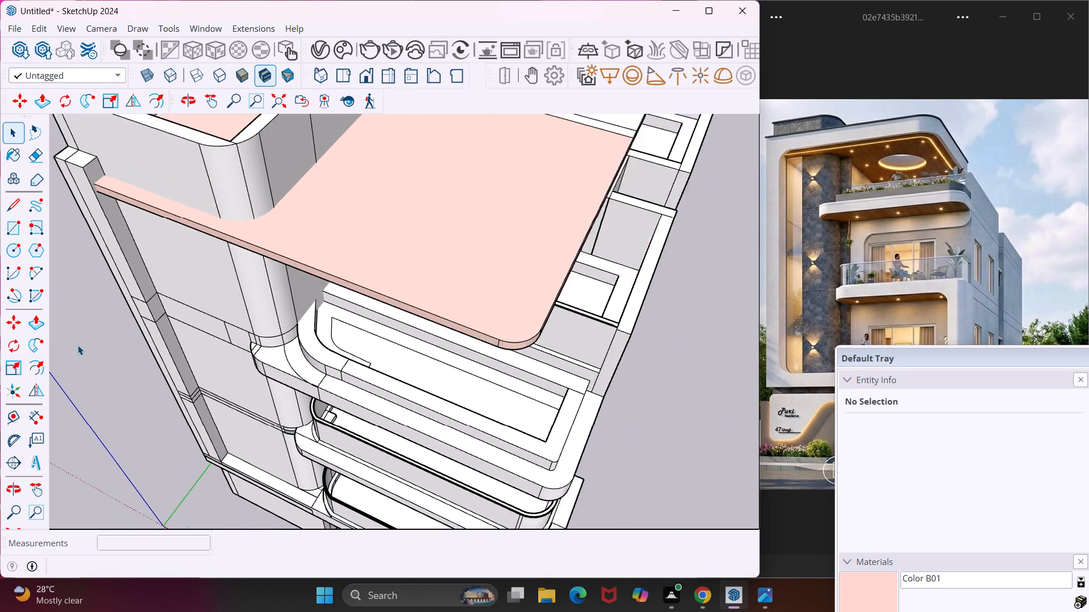
scroll(78, 345, "down", 1)
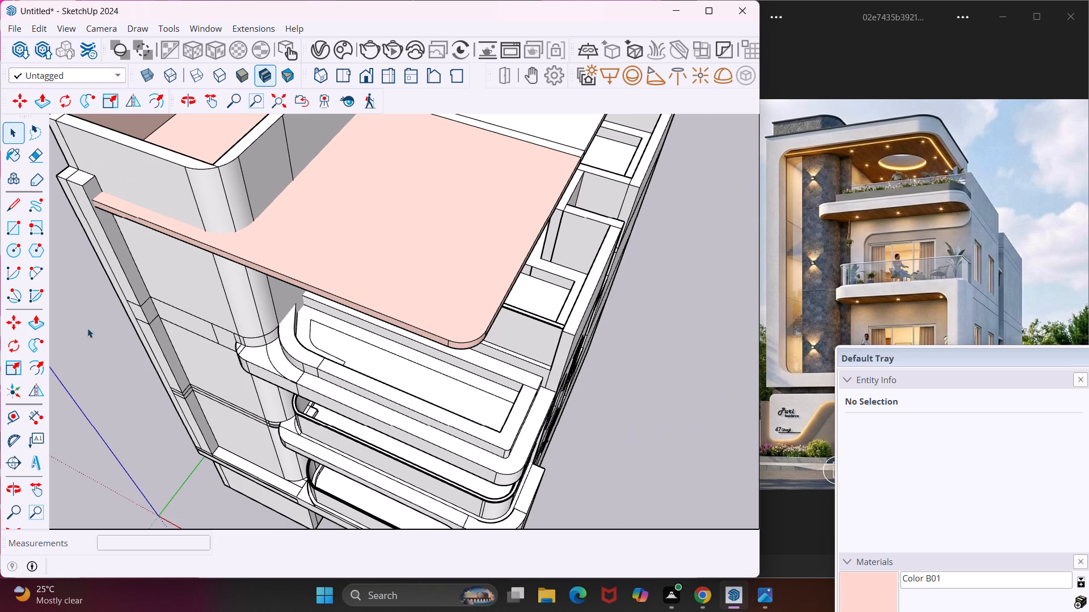
scroll(91, 189, "up", 4)
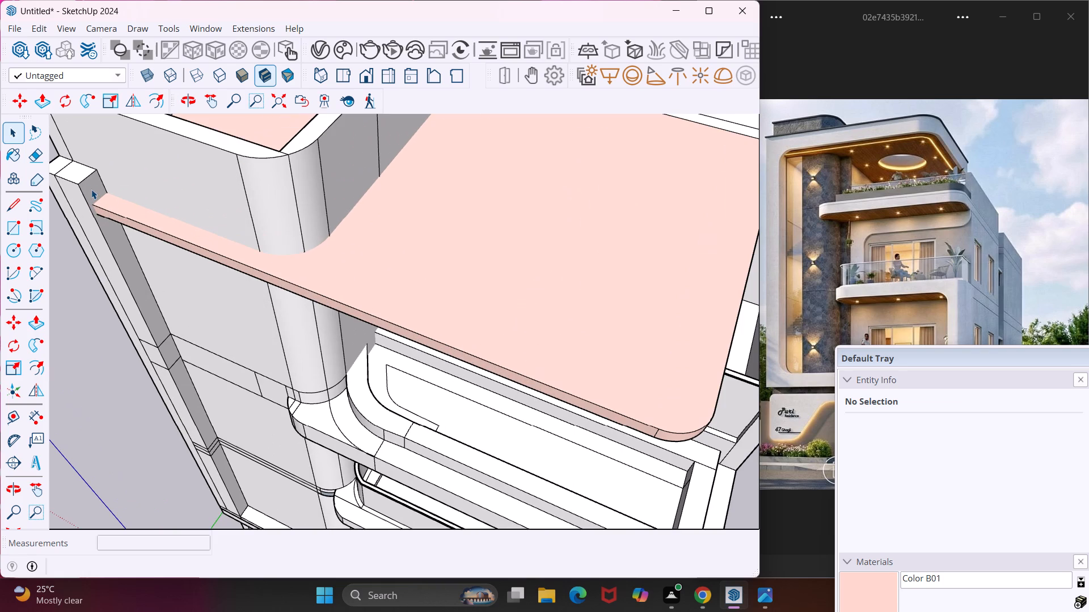
left_click(10, 199)
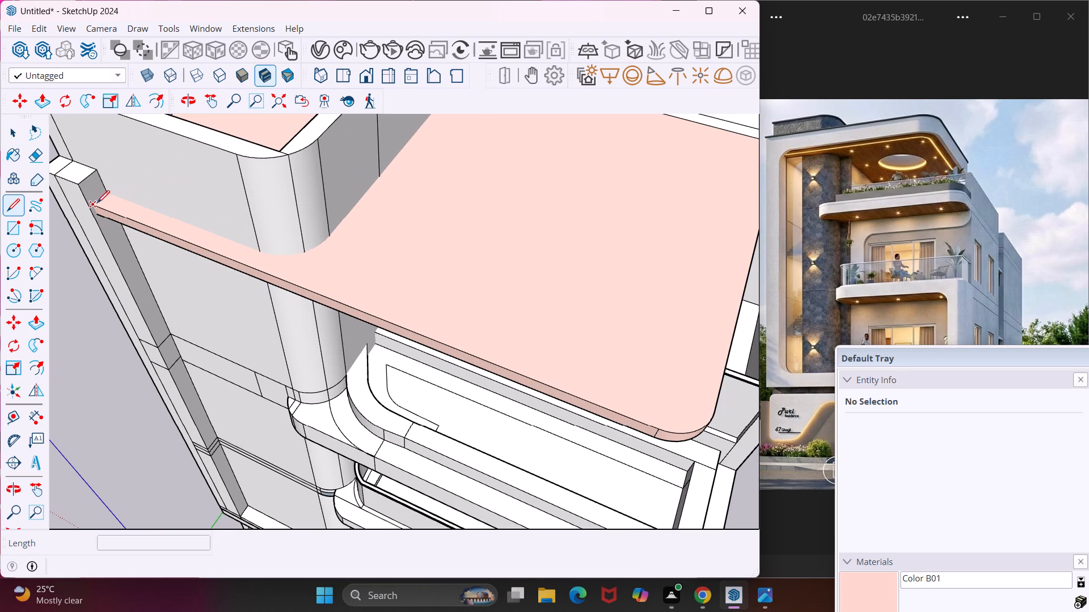
scroll(91, 206, "up", 8)
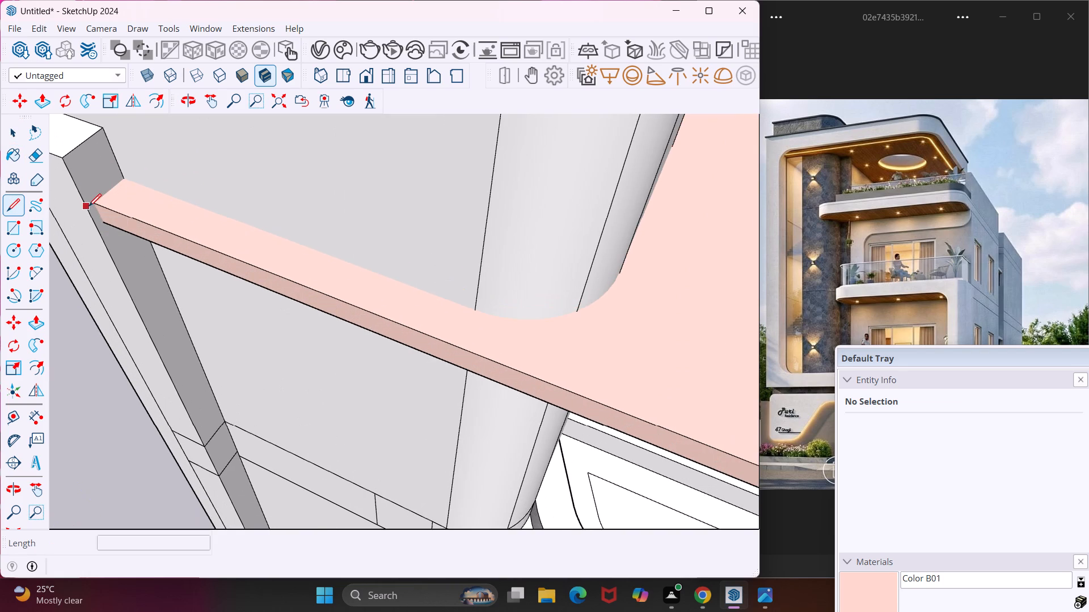
left_click(86, 206)
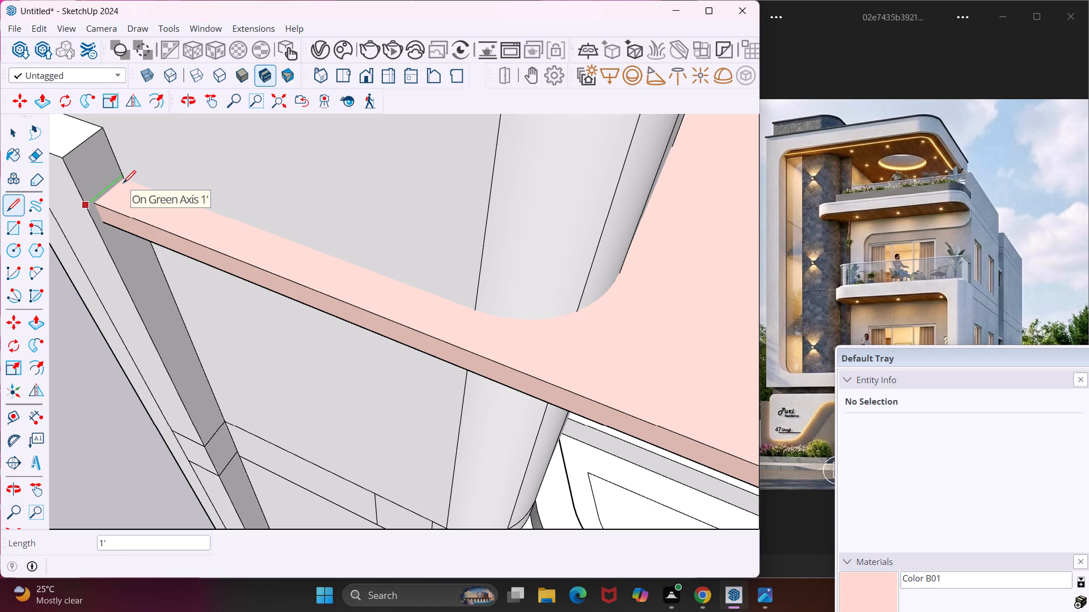
key("Escape")
left_click(125, 180)
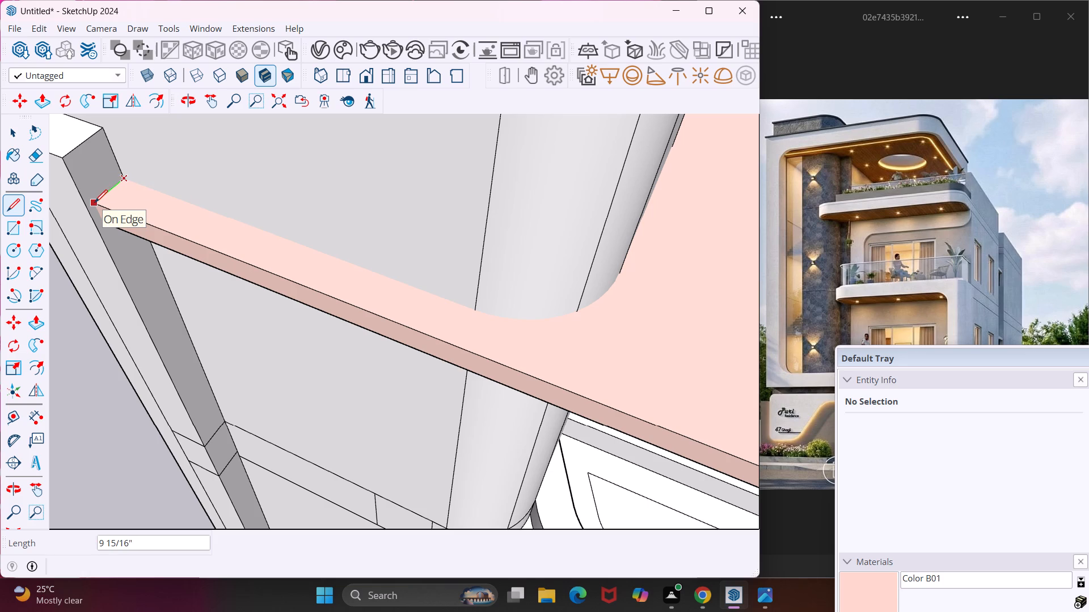
left_click(95, 202)
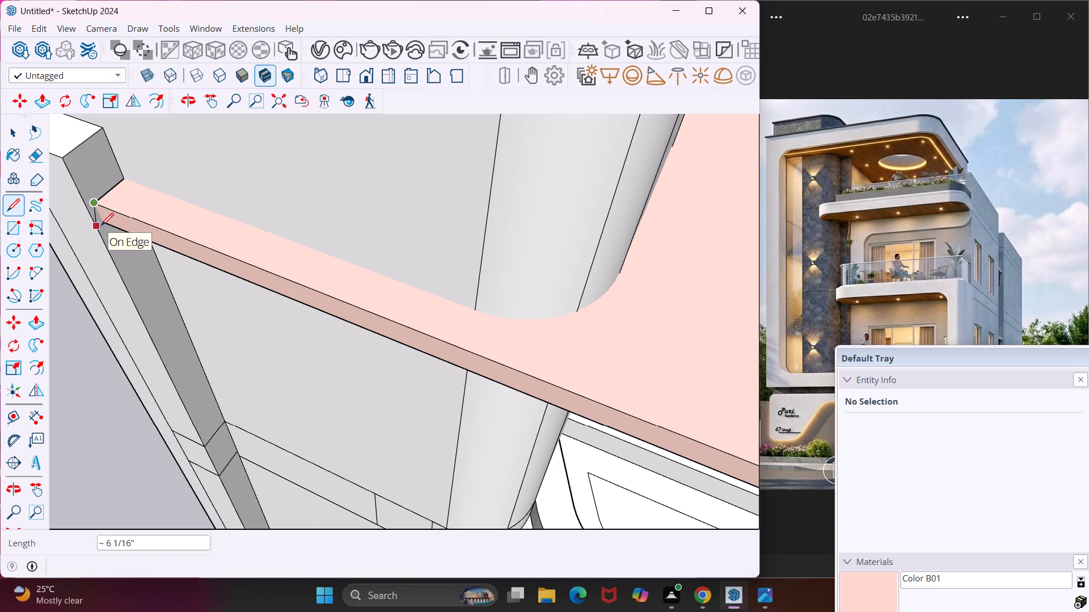
scroll(101, 226, "up", 7)
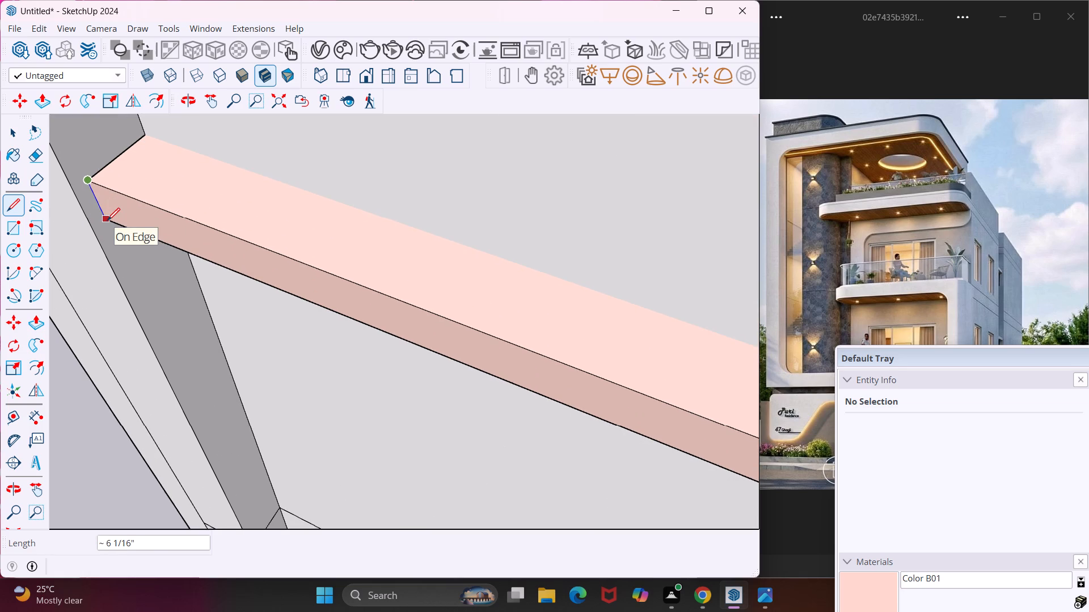
left_click(107, 220)
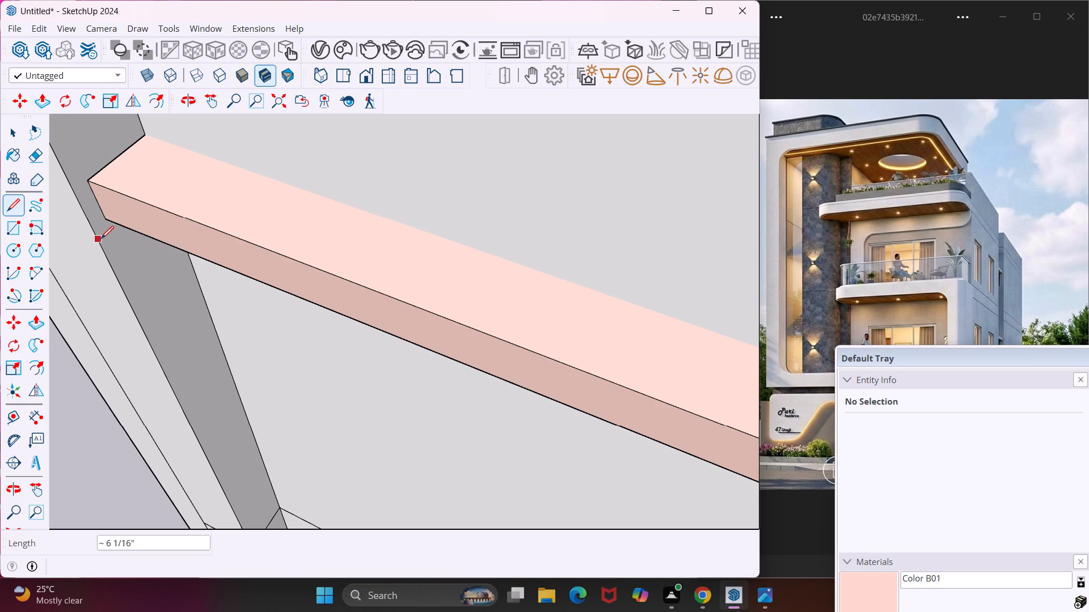
Draw a short line about 1 5/8" down the side post from the roof slab's lower end corner.
middle_click_drag(101, 252, 222, 204)
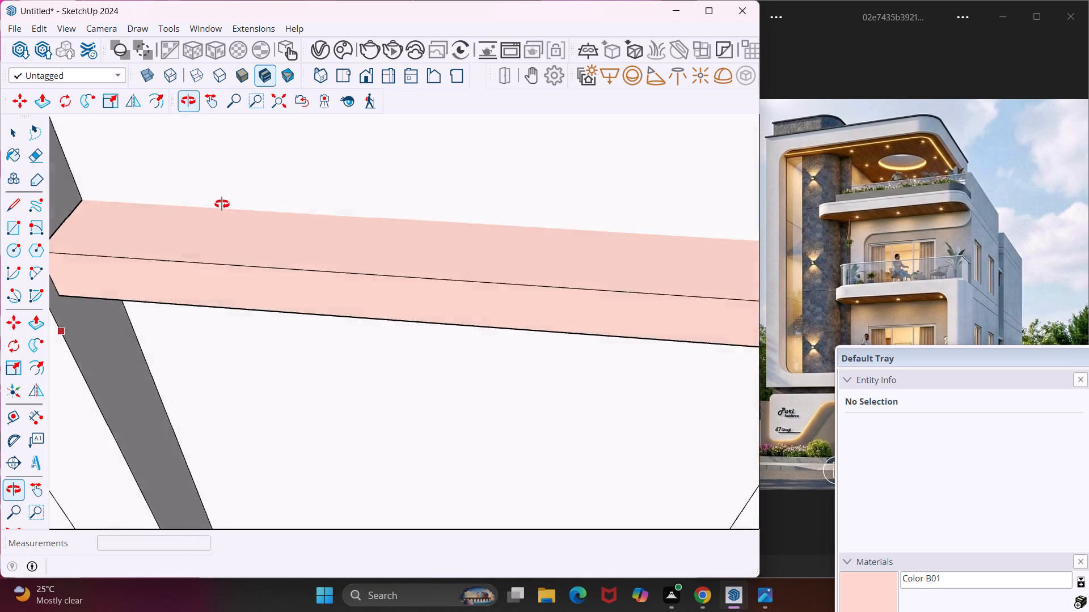
middle_click_drag(222, 204, 304, 147)
scroll(294, 146, "down", 8)
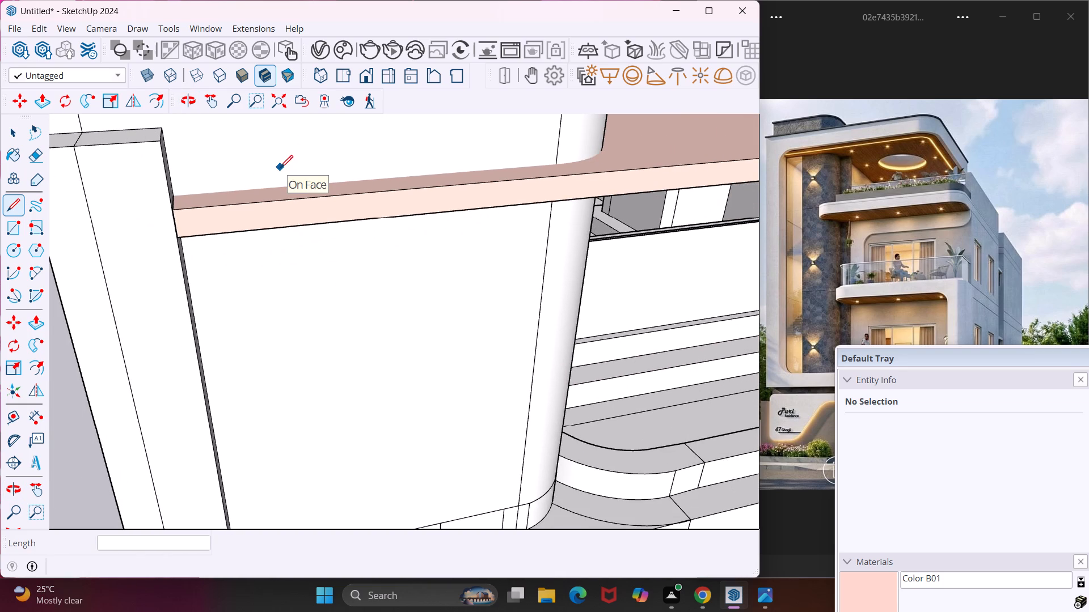
key("Escape")
key("space")
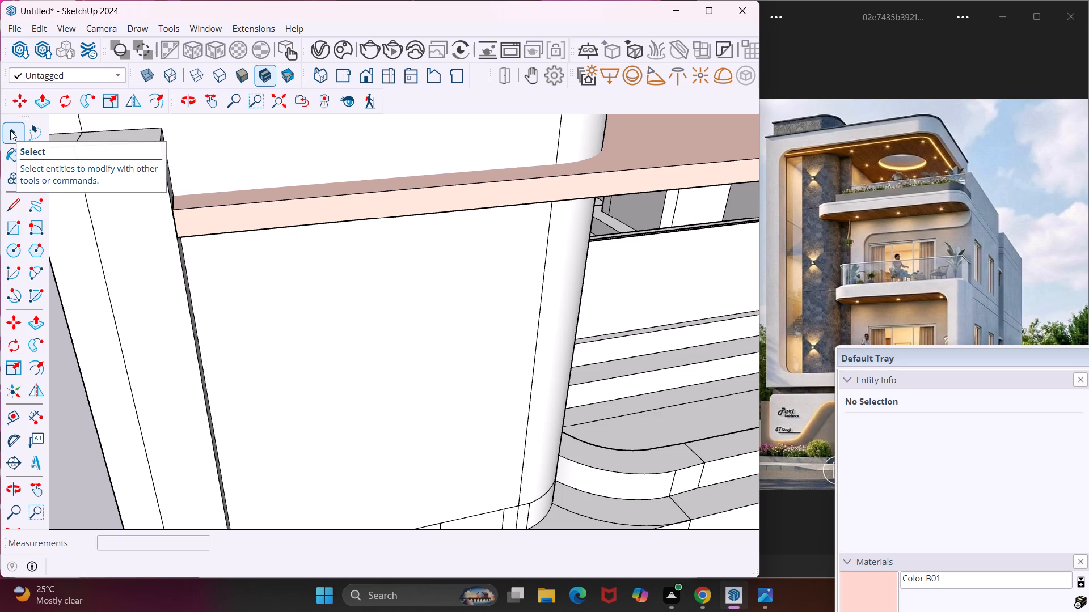
middle_click_drag(199, 228, 152, 223)
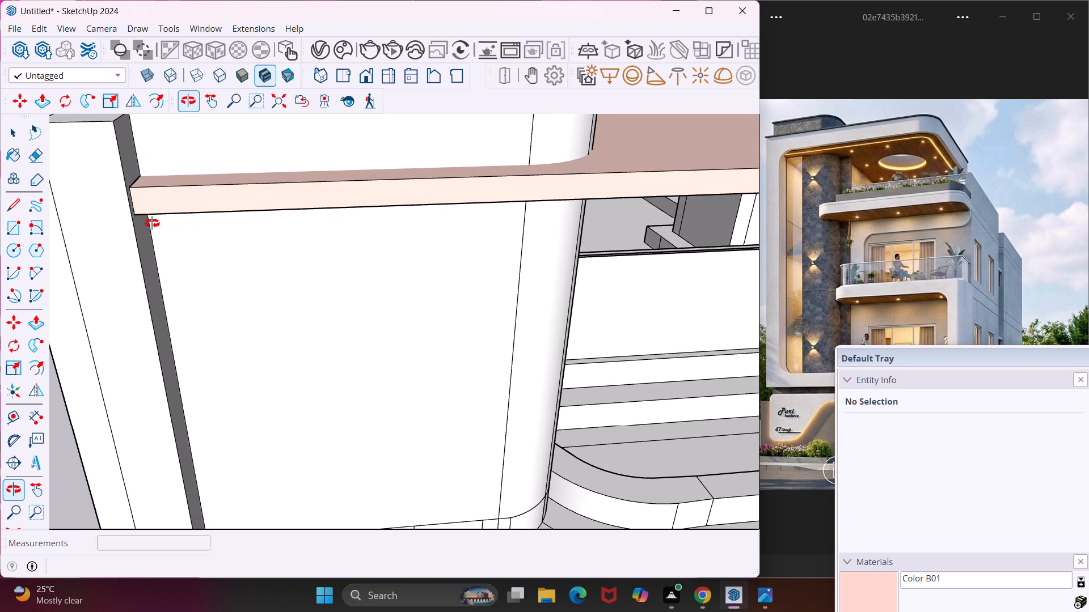
middle_click_drag(152, 223, 151, 223)
scroll(148, 205, "up", 4)
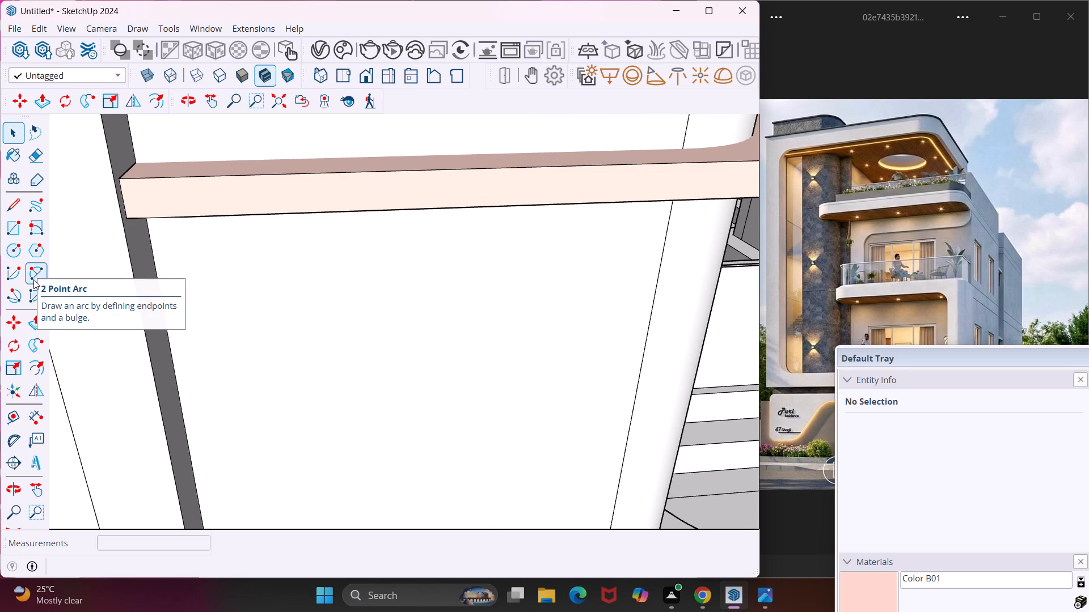
left_click(18, 207)
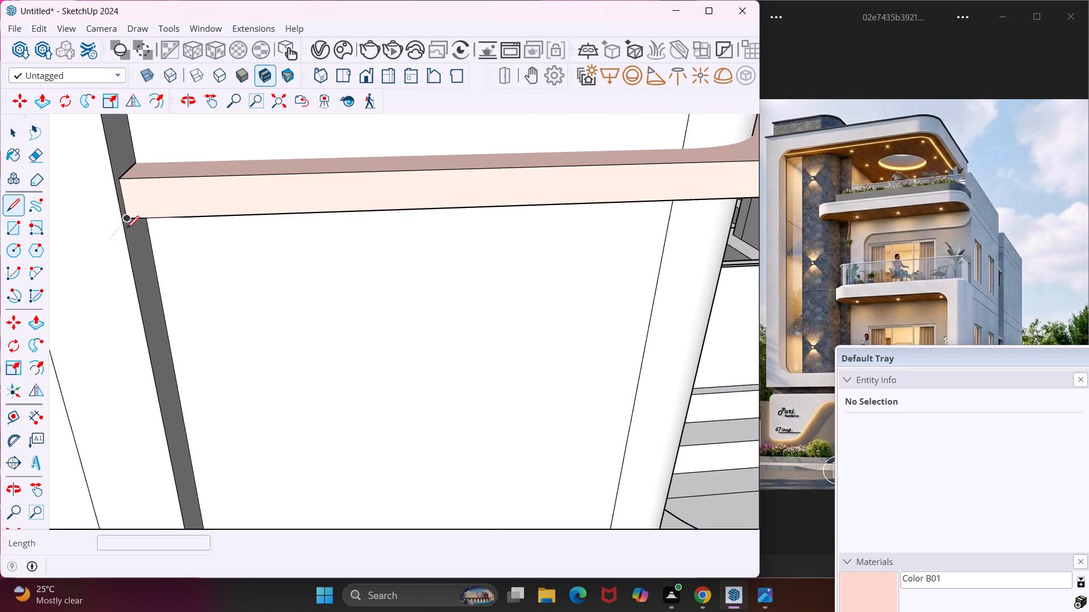
left_click(128, 220)
scroll(137, 239, "up", 8)
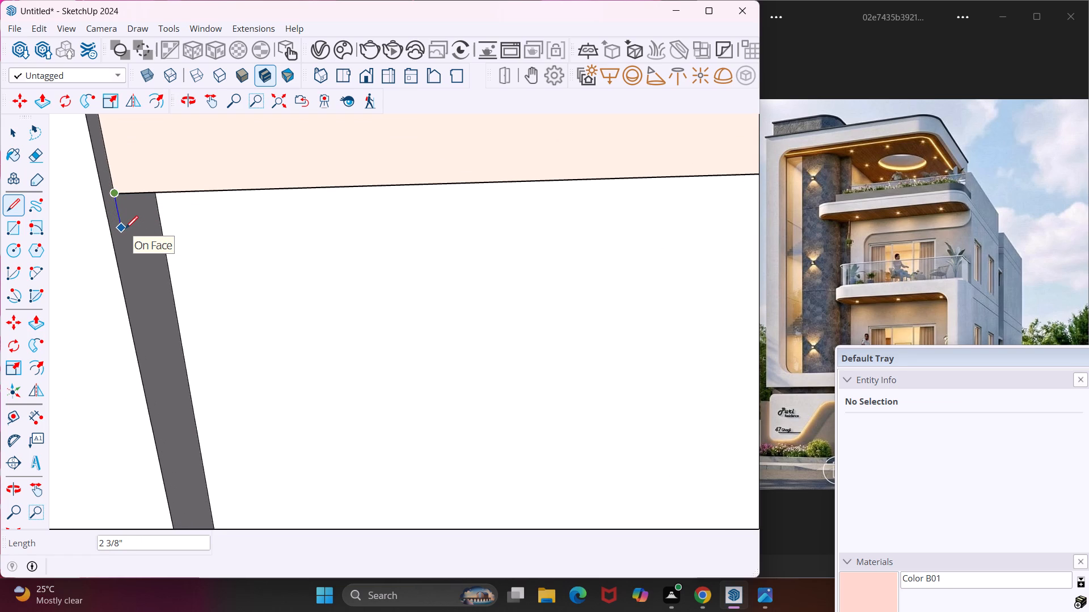
left_click(121, 218)
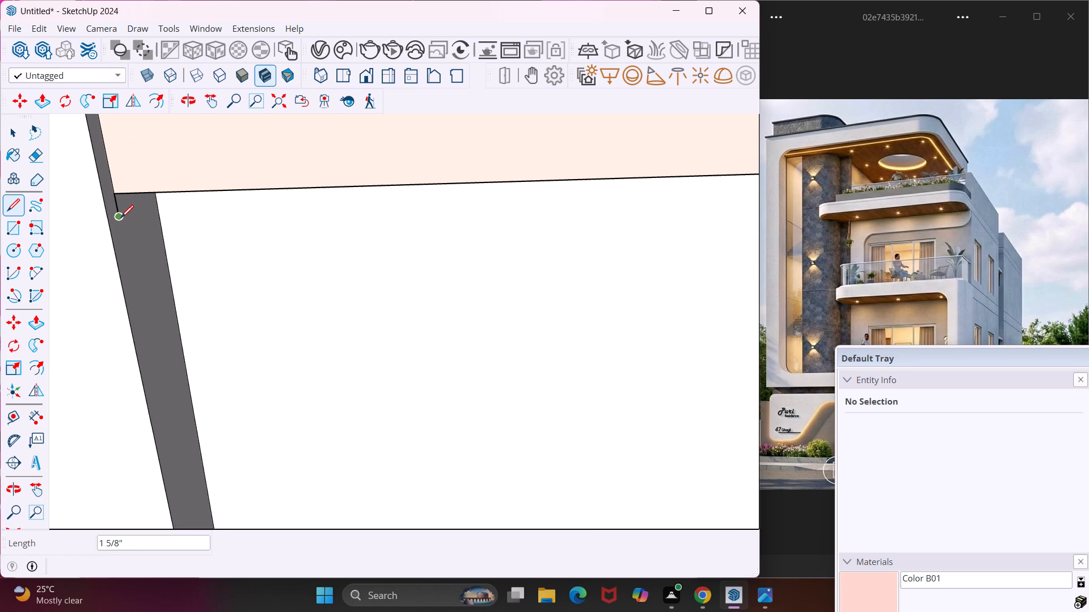
key("Escape")
key("space")
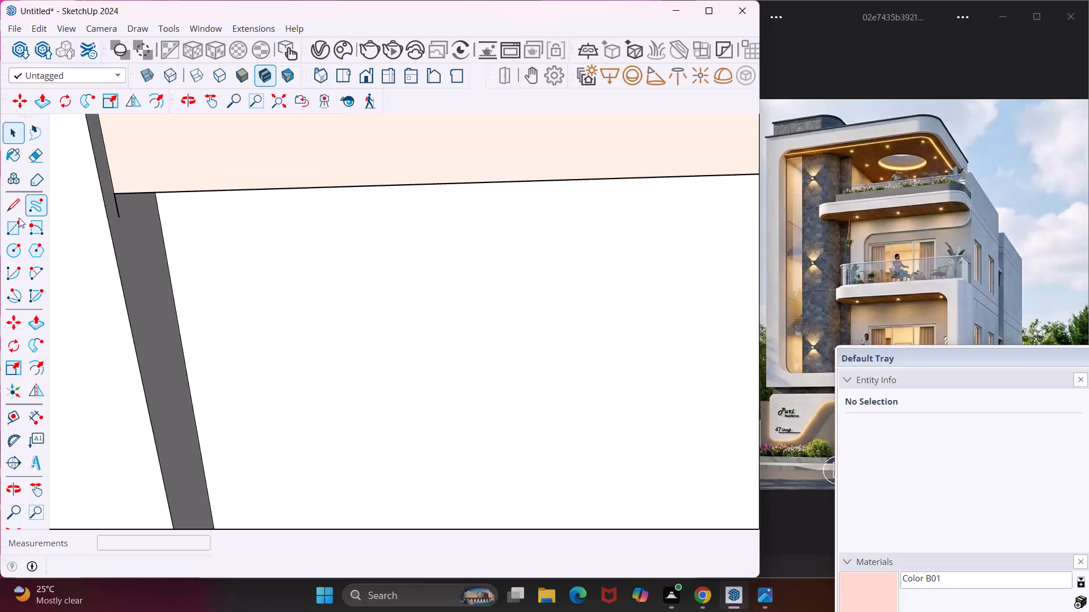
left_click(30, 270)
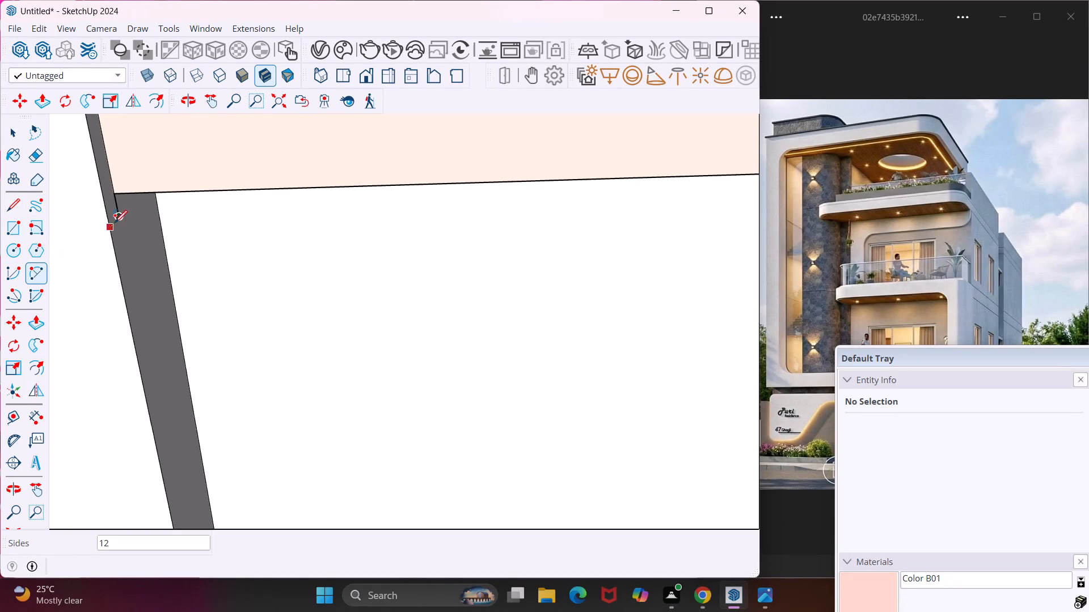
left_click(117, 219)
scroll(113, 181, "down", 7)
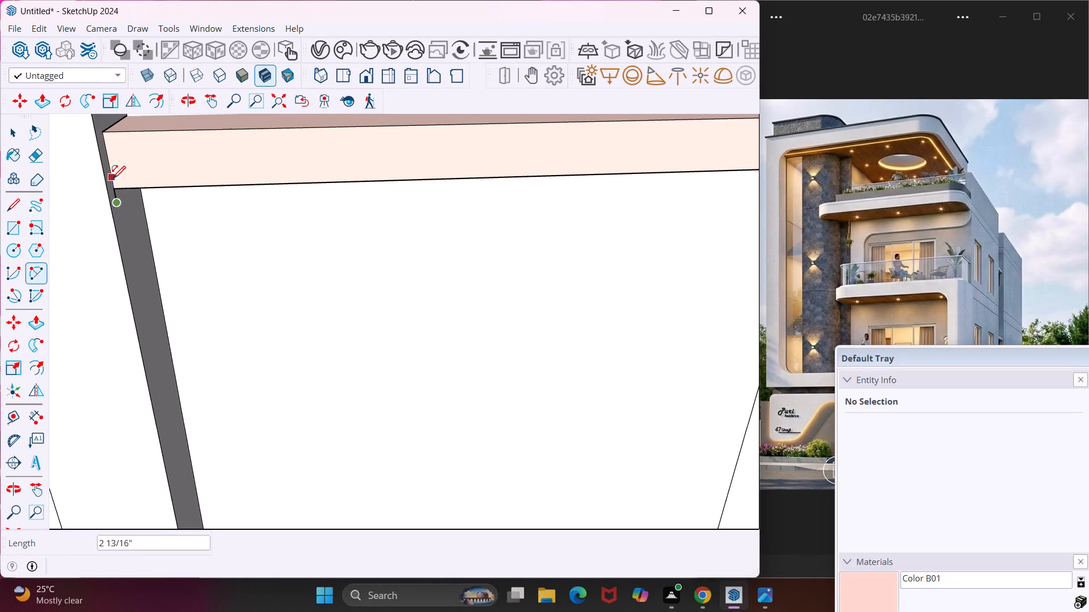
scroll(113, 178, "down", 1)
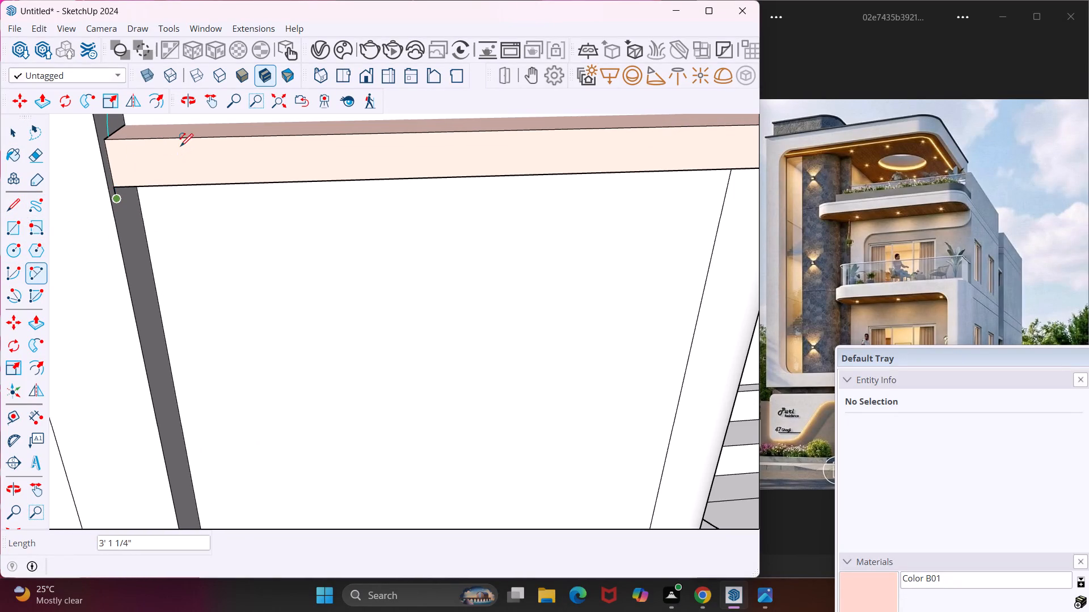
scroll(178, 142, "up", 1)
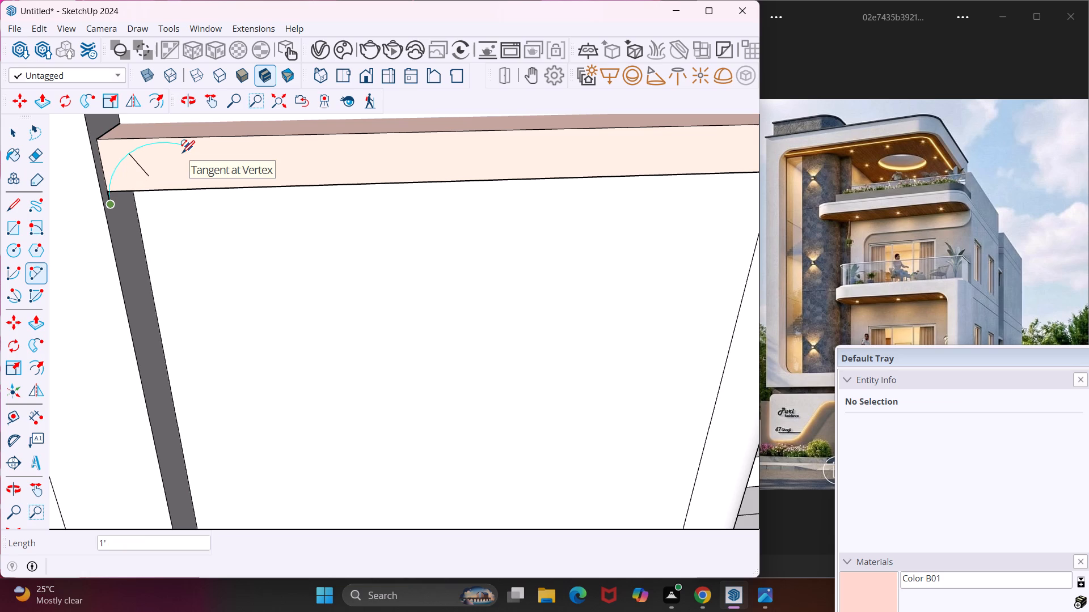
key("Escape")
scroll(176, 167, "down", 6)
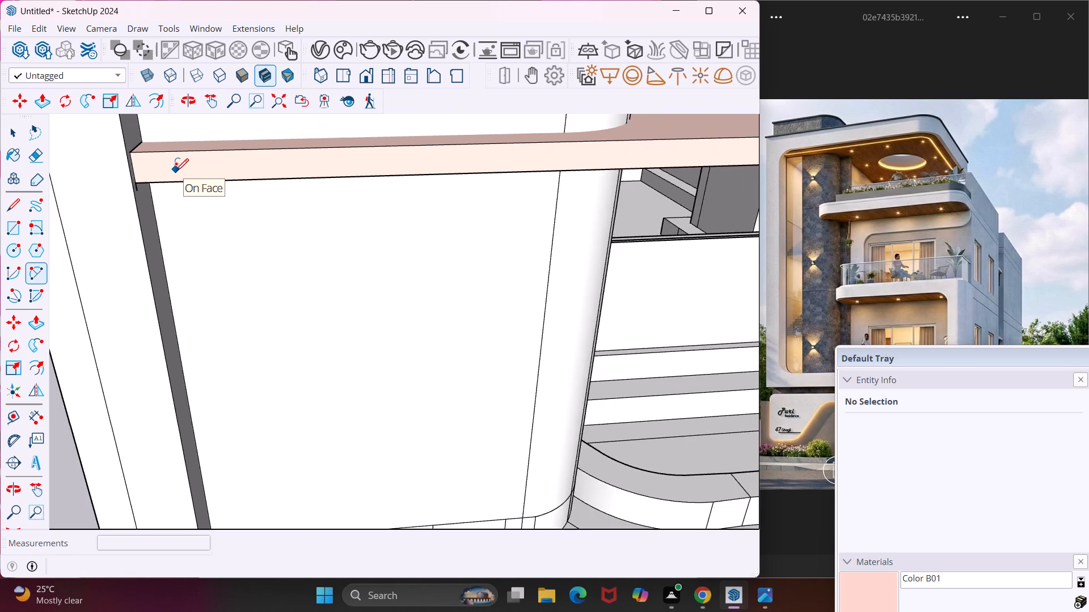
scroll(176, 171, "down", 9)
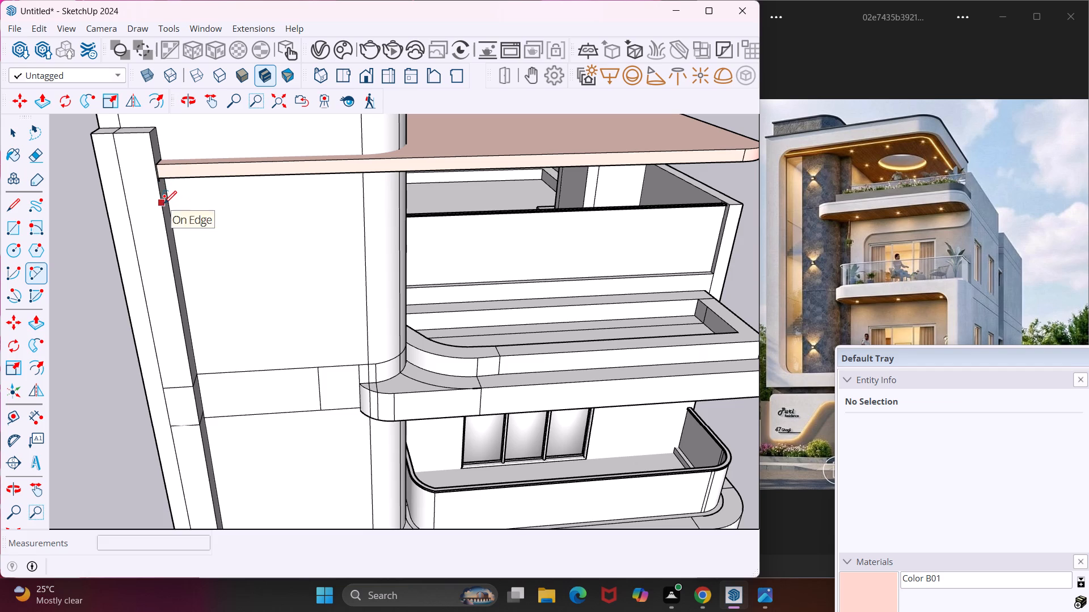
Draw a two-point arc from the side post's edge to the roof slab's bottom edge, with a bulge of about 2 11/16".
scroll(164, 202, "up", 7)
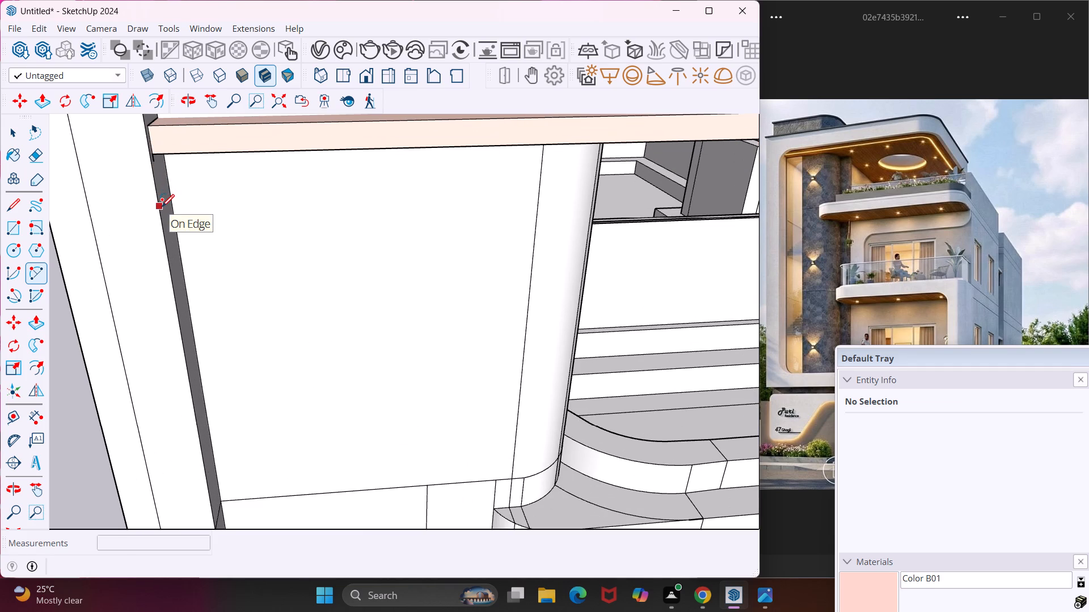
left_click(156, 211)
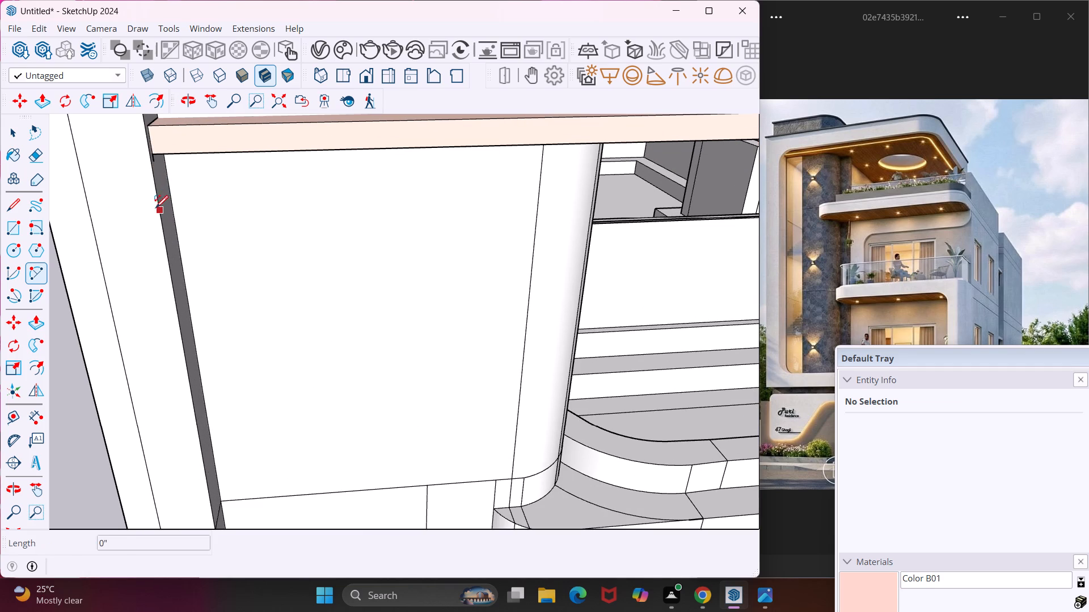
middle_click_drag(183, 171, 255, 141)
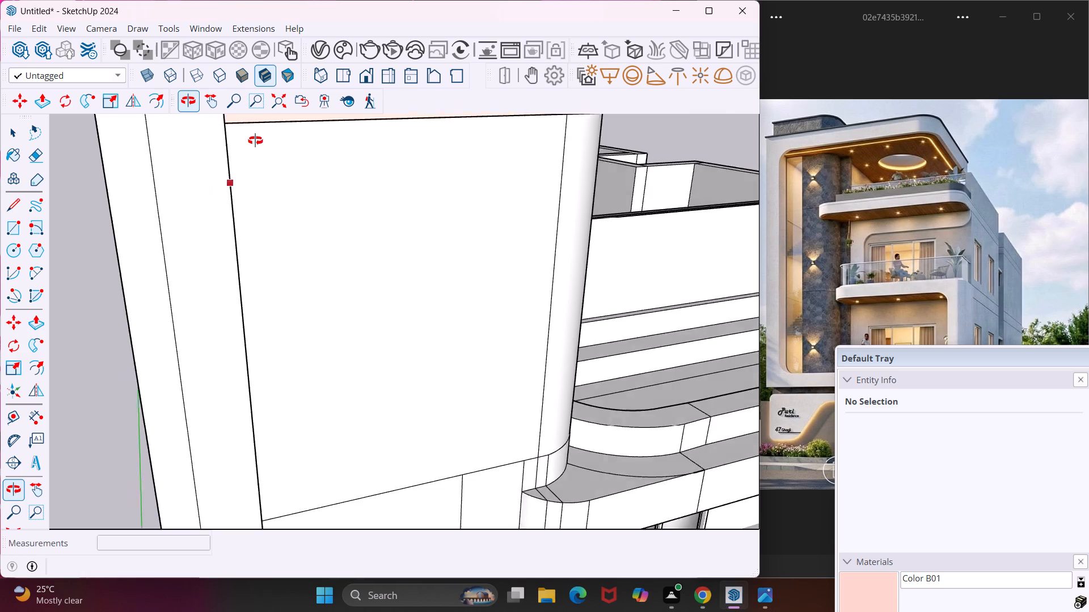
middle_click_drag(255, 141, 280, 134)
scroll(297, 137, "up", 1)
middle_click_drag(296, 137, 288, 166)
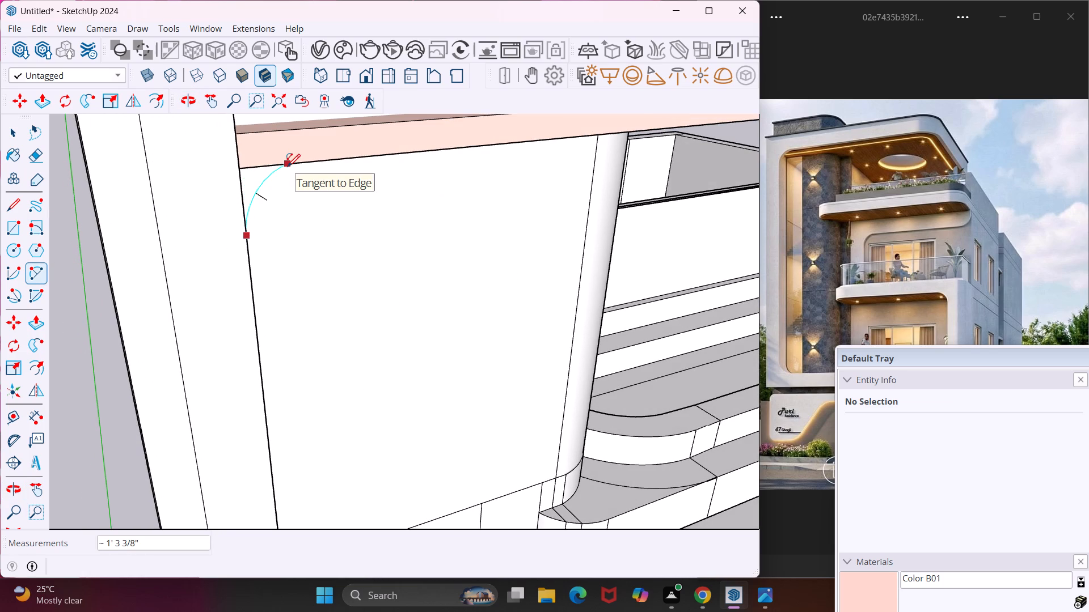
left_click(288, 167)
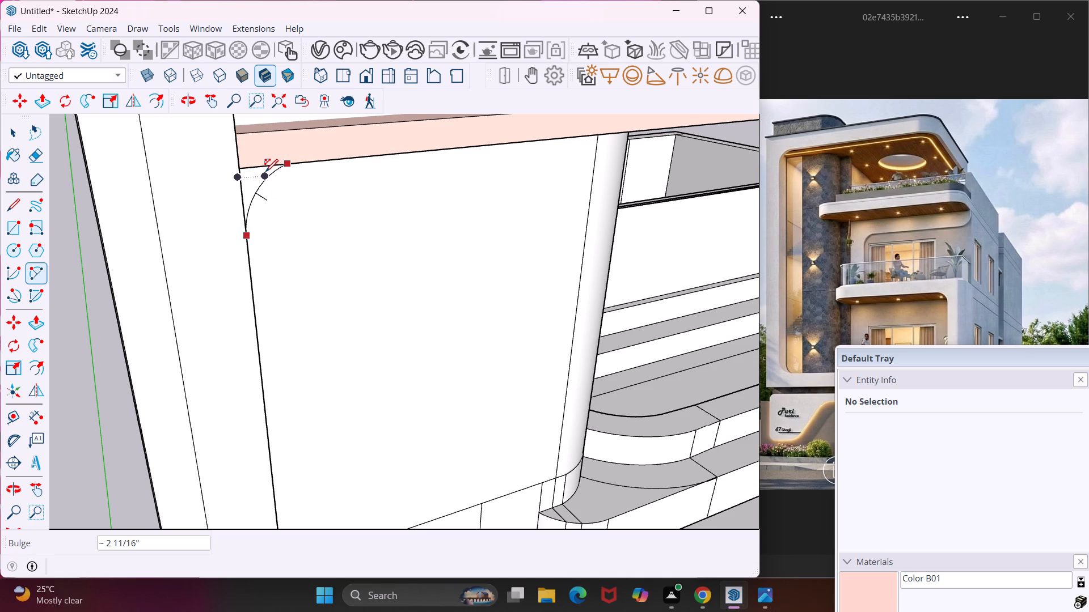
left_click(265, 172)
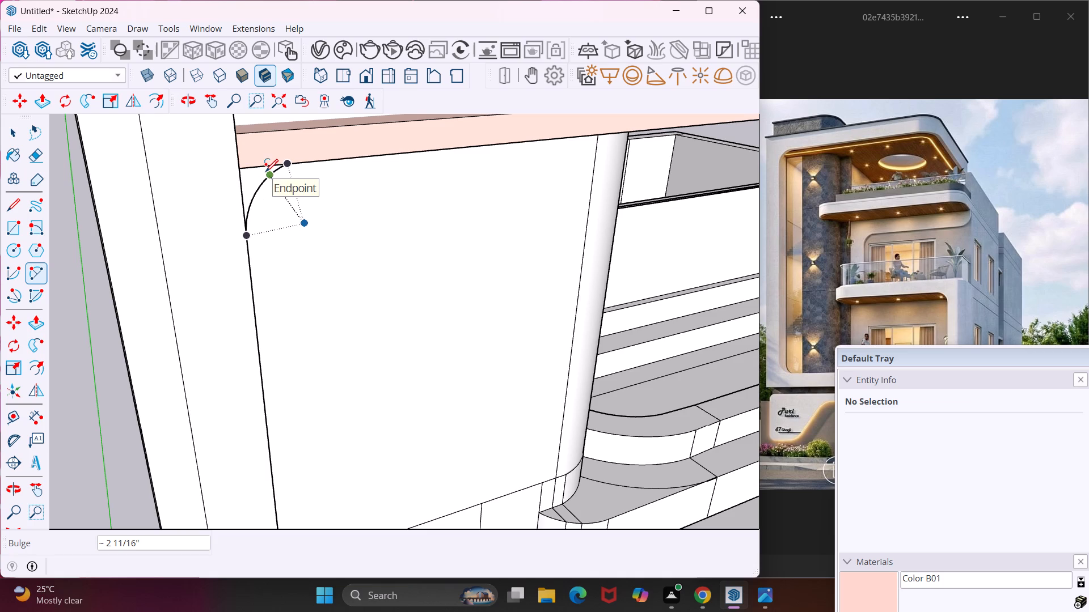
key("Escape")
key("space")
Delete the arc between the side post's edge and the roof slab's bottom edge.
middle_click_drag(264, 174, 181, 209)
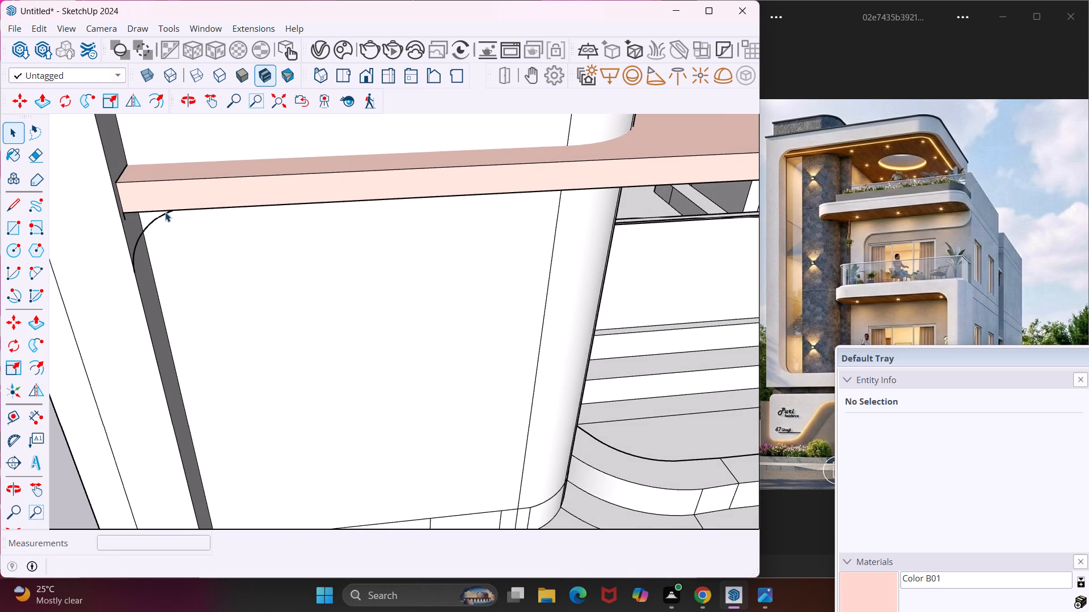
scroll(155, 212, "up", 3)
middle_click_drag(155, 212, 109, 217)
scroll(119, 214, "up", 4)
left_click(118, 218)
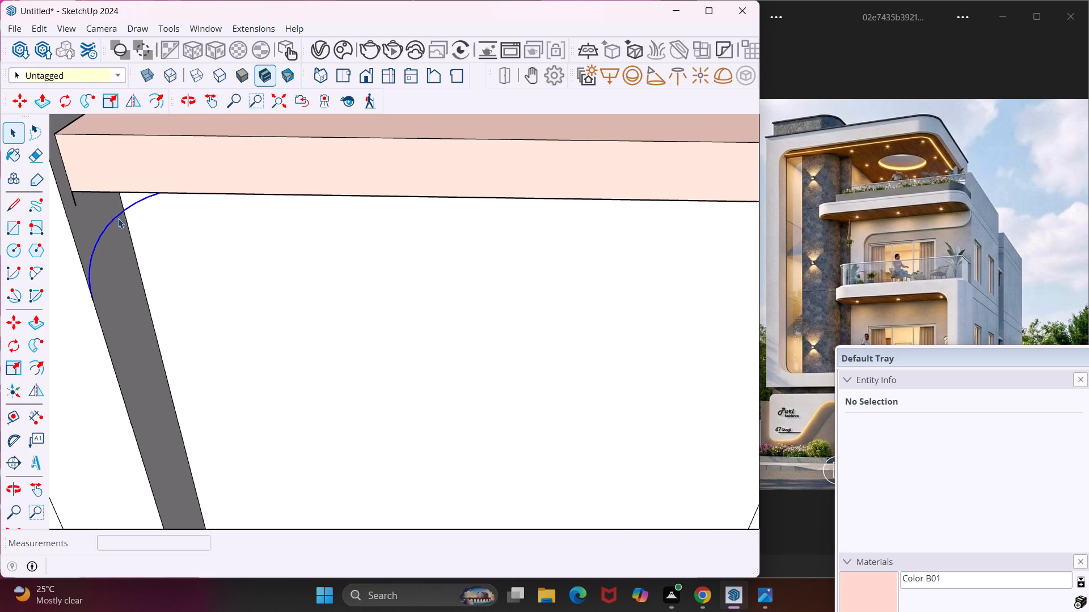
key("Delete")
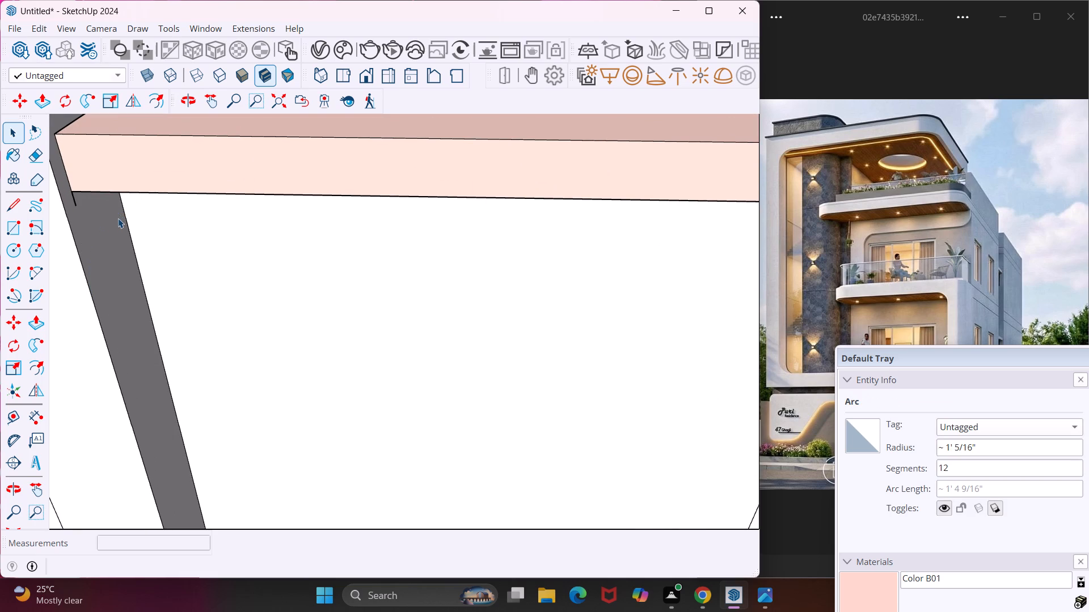
Extend the short line below the roof slab's end corner about 3 11/16" further down.
left_click(23, 202)
left_click(76, 204)
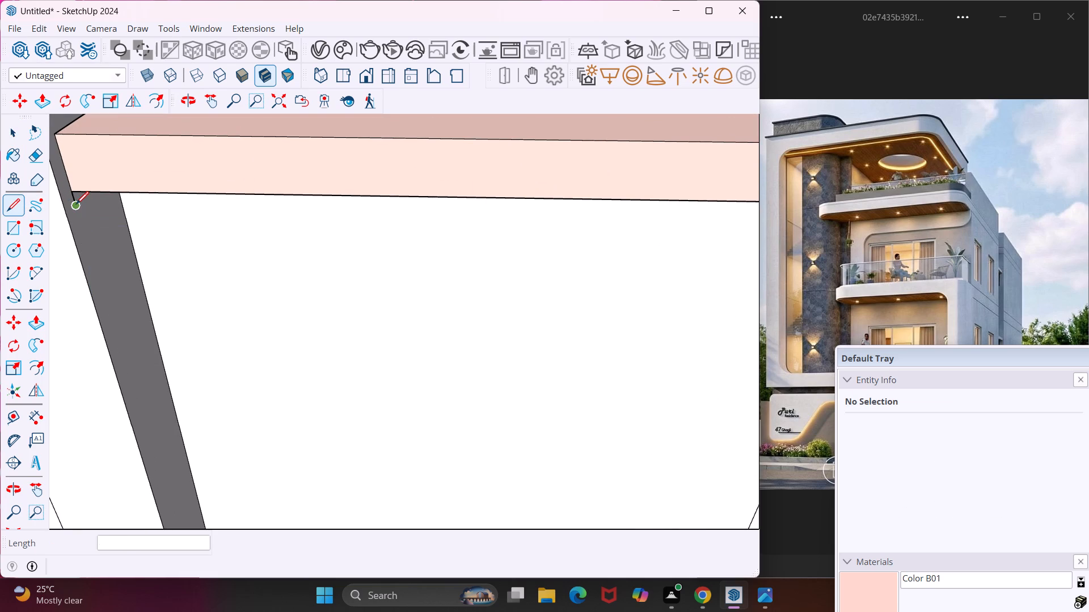
left_click(88, 244)
Draw an arc about 7 7/8" across from the short line's lower end to the slab's bottom edge, with a bulge of about 1 13/16".
left_click(37, 271)
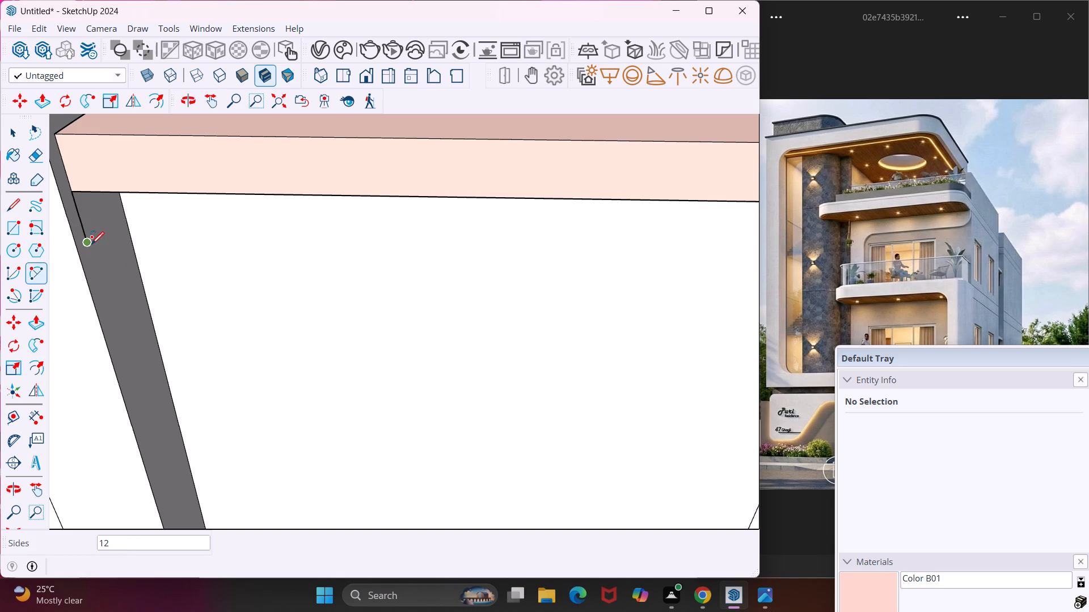
left_click(88, 242)
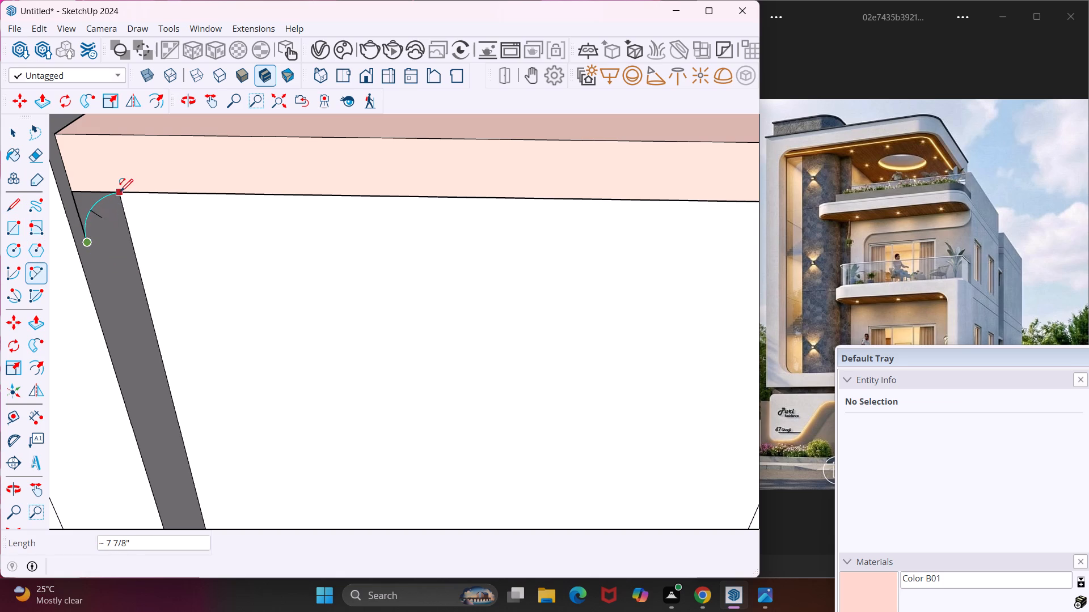
left_click(121, 191)
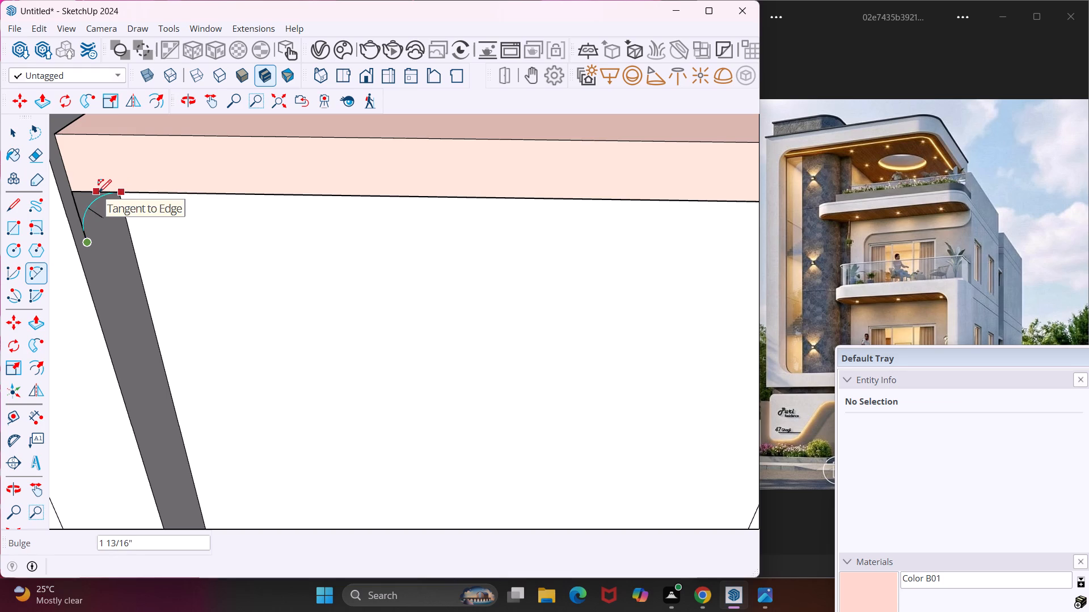
left_click(99, 192)
key("Escape")
key("space")
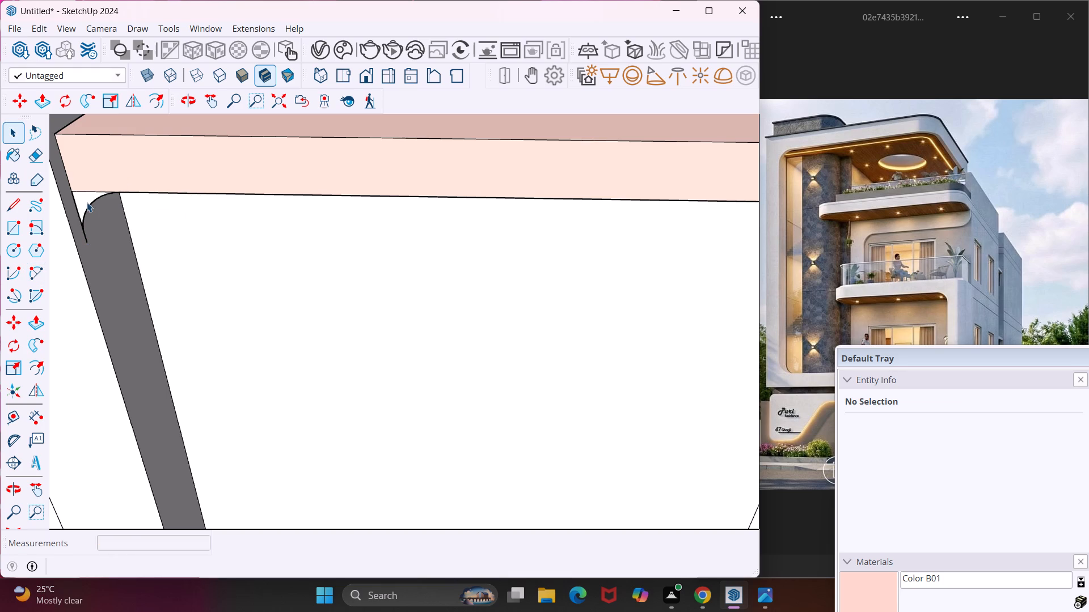
Push/Pull the small corner face between the arc, the short line and the slab's bottom edge by about 2 3/16".
left_click(87, 202)
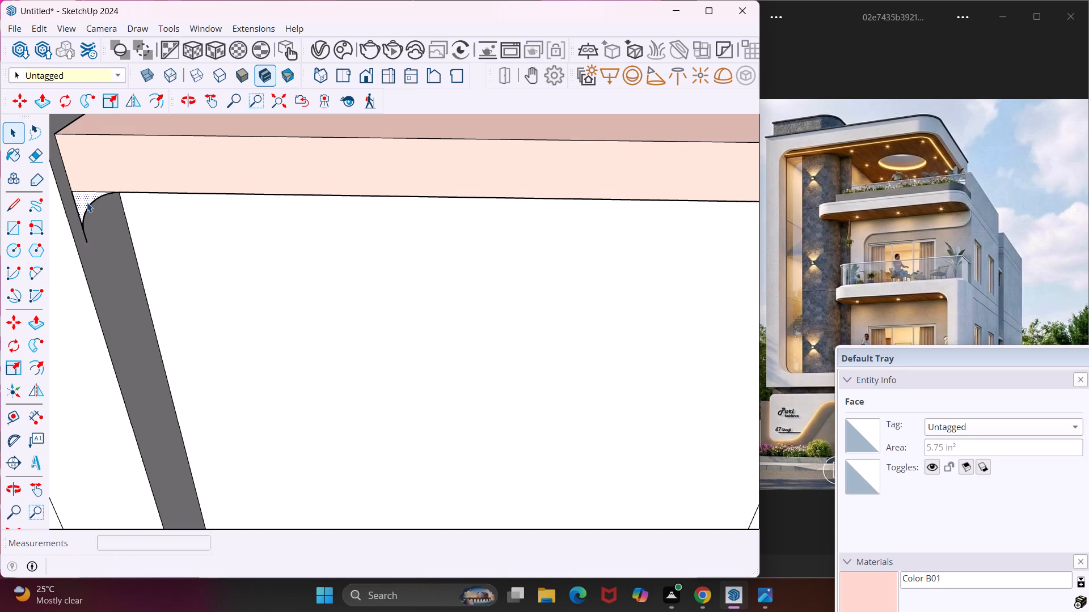
key("p")
left_click(87, 202)
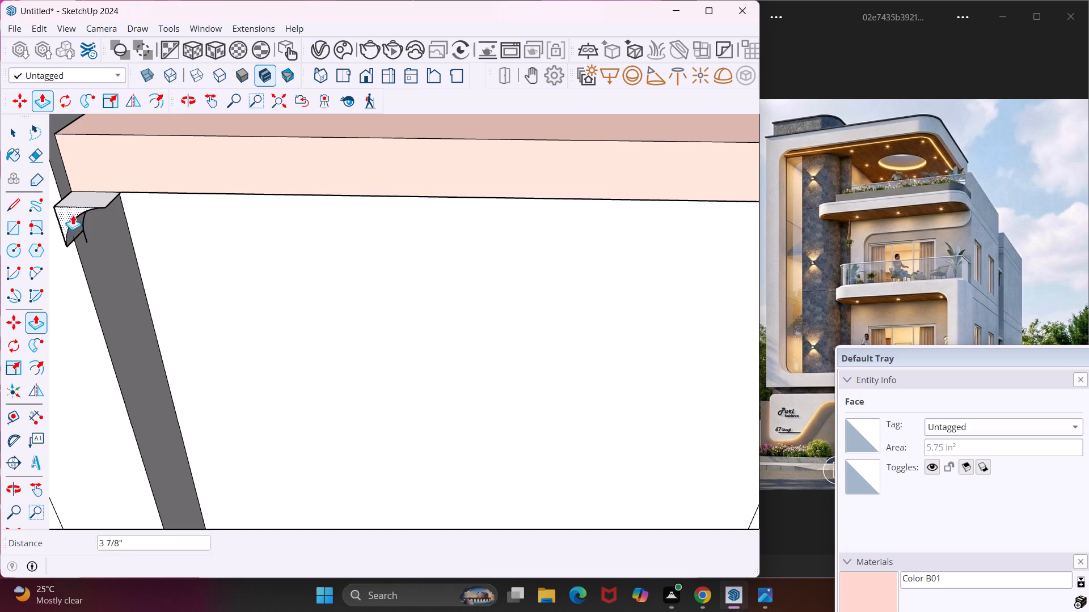
middle_click_drag(73, 206, 182, 192)
scroll(182, 182, "down", 7)
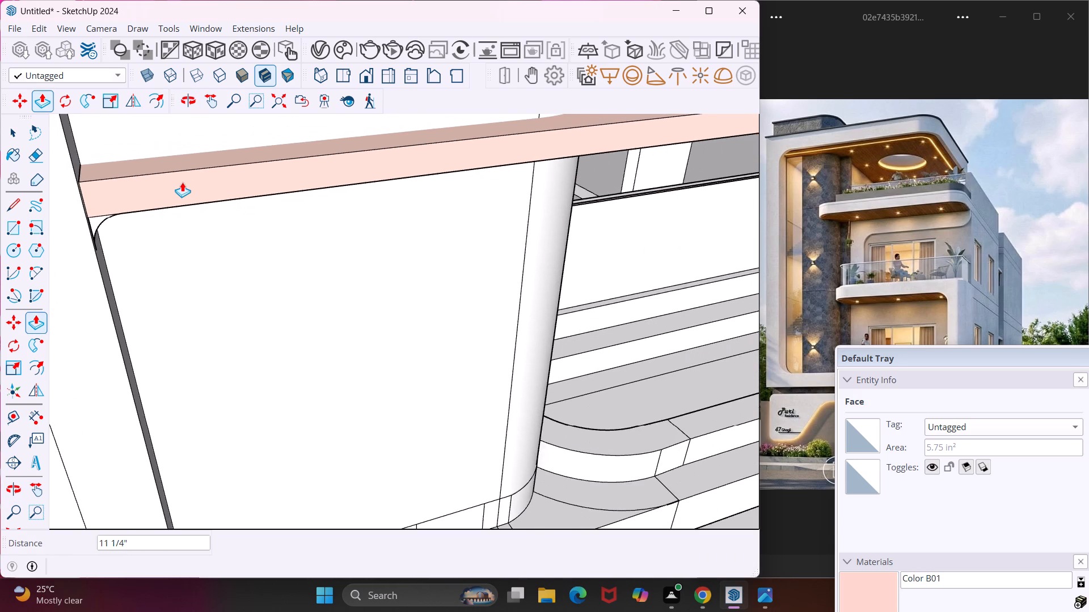
left_click(84, 222)
middle_click_drag(104, 208, 77, 228)
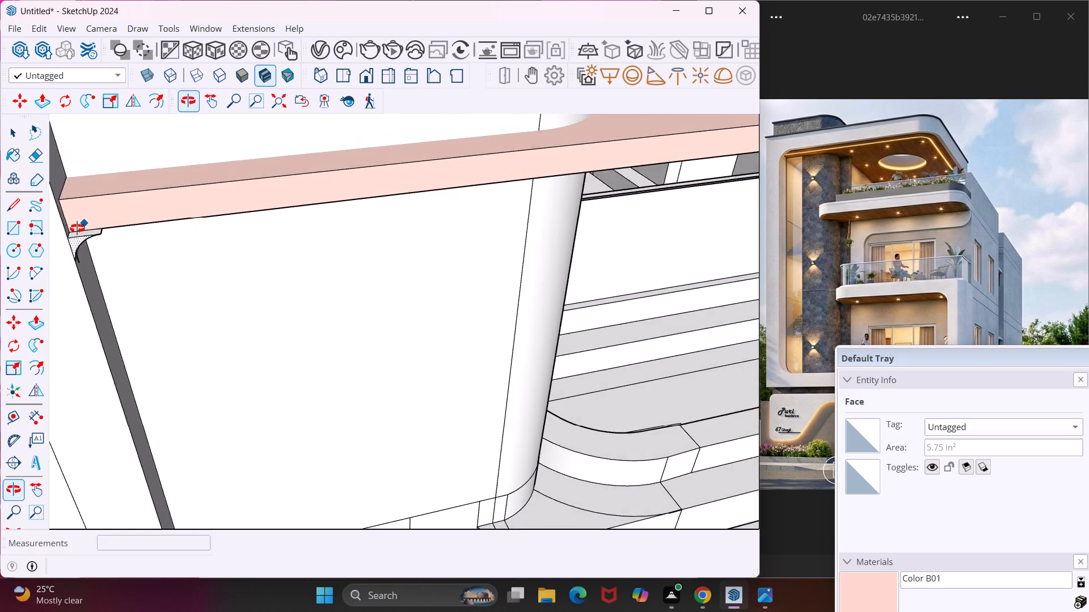
Push/Pull the top face of the small rounded corner piece upward by about 1' 3 1/8".
middle_click_drag(77, 228, 69, 235)
key("Escape")
key("space")
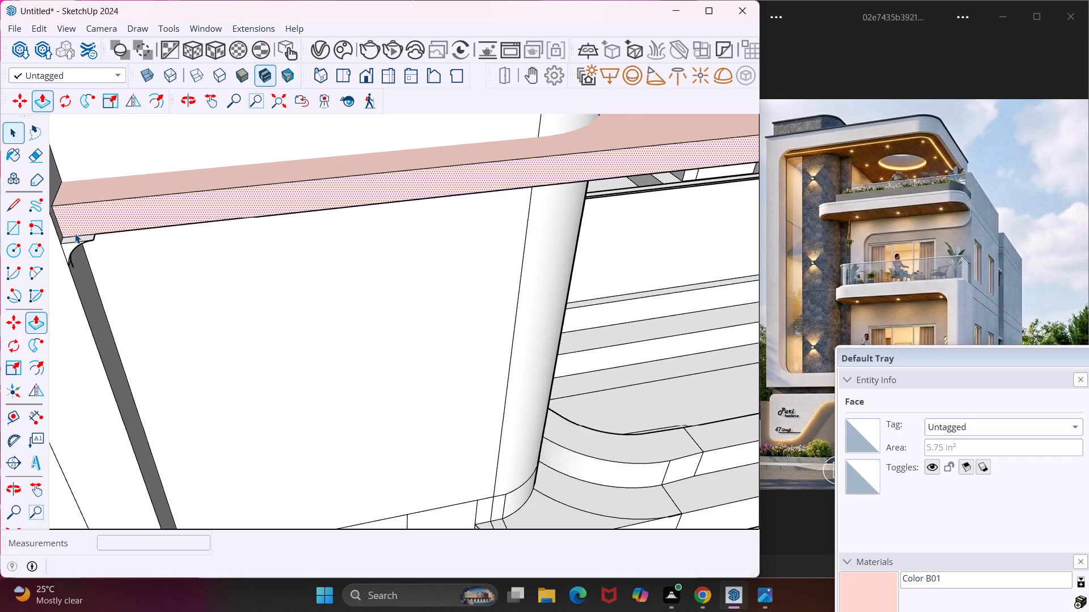
scroll(75, 233, "up", 7)
left_click(88, 243)
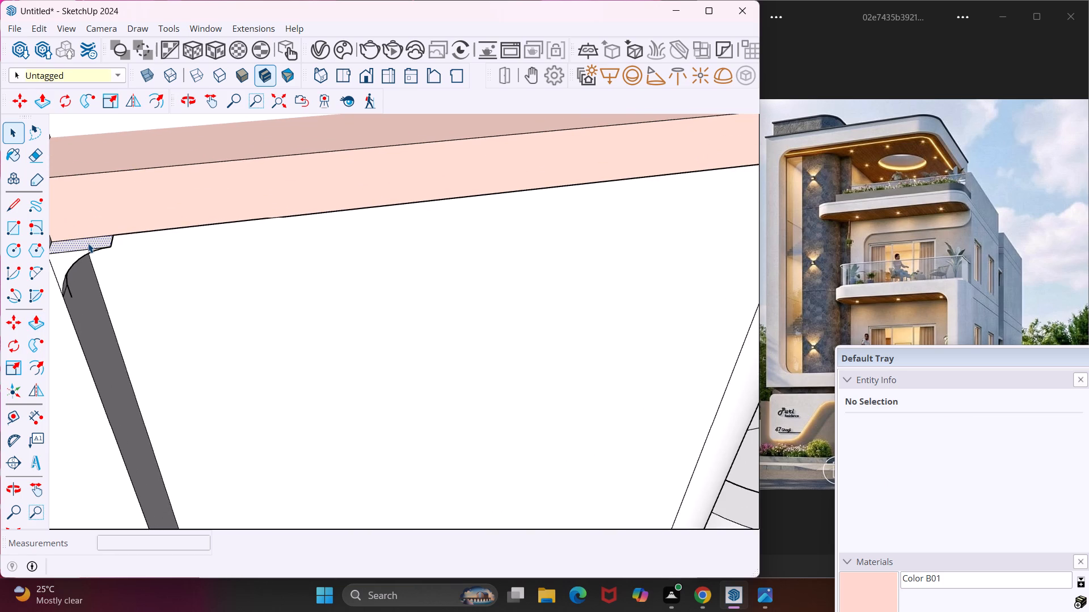
key("p")
left_click(88, 243)
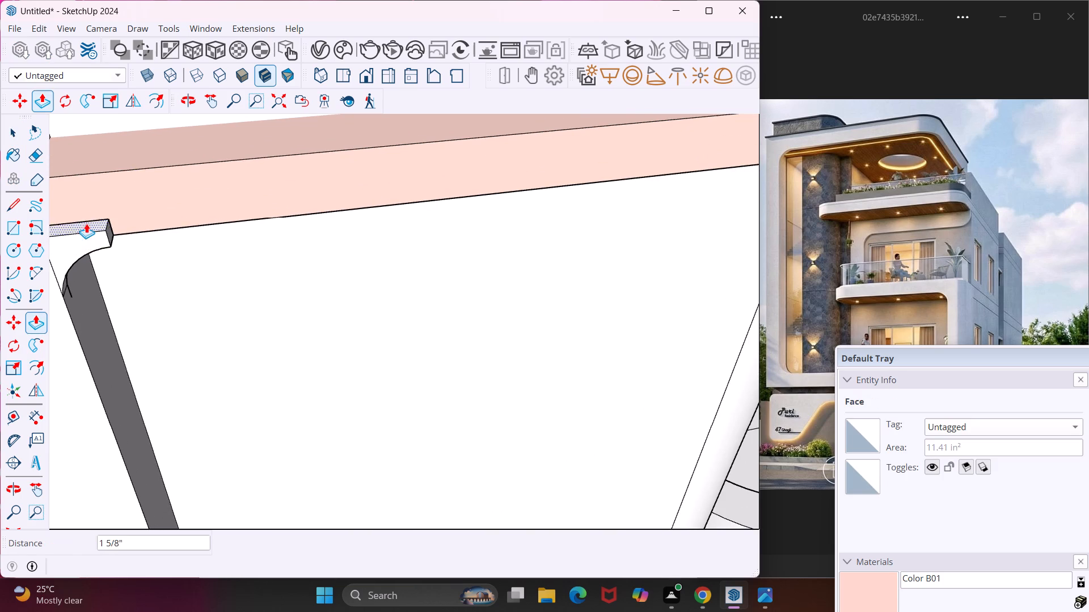
scroll(86, 189, "down", 7)
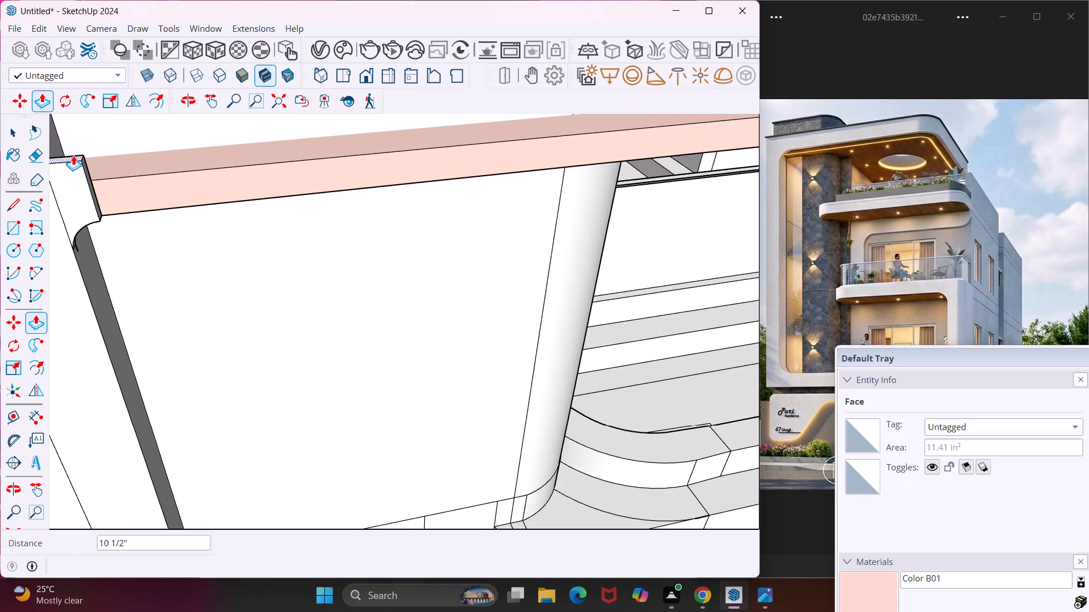
middle_click_drag(73, 155, 81, 180)
scroll(81, 180, "down", 9)
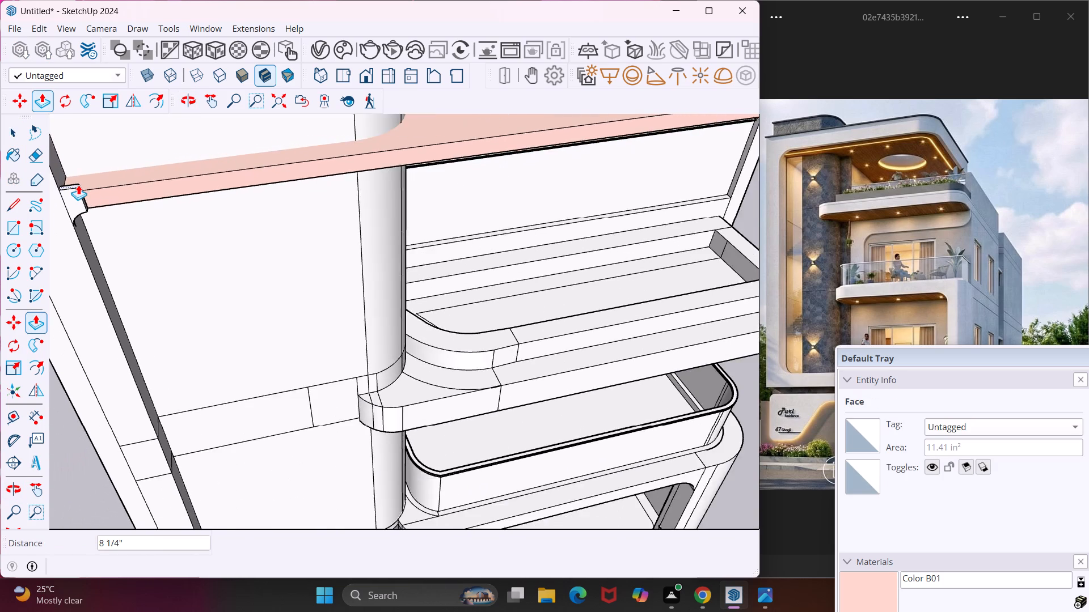
scroll(78, 185, "down", 5)
left_click(68, 173)
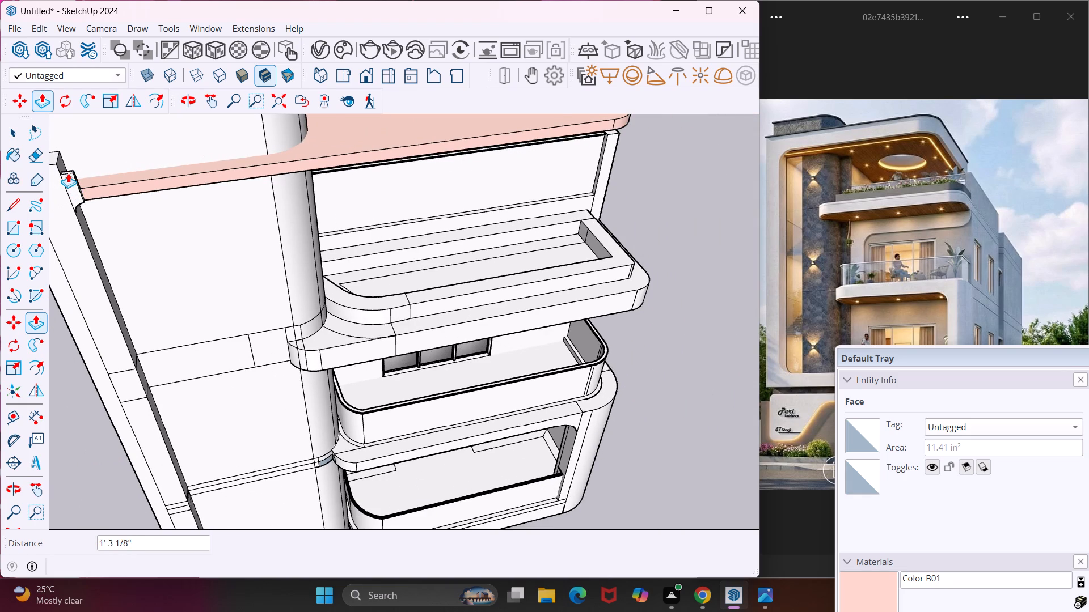
key("Escape")
key("space")
Push/Pull the top face of the side post's smaller outer section down by about 2 9/16".
middle_click_drag(68, 173, 258, 152)
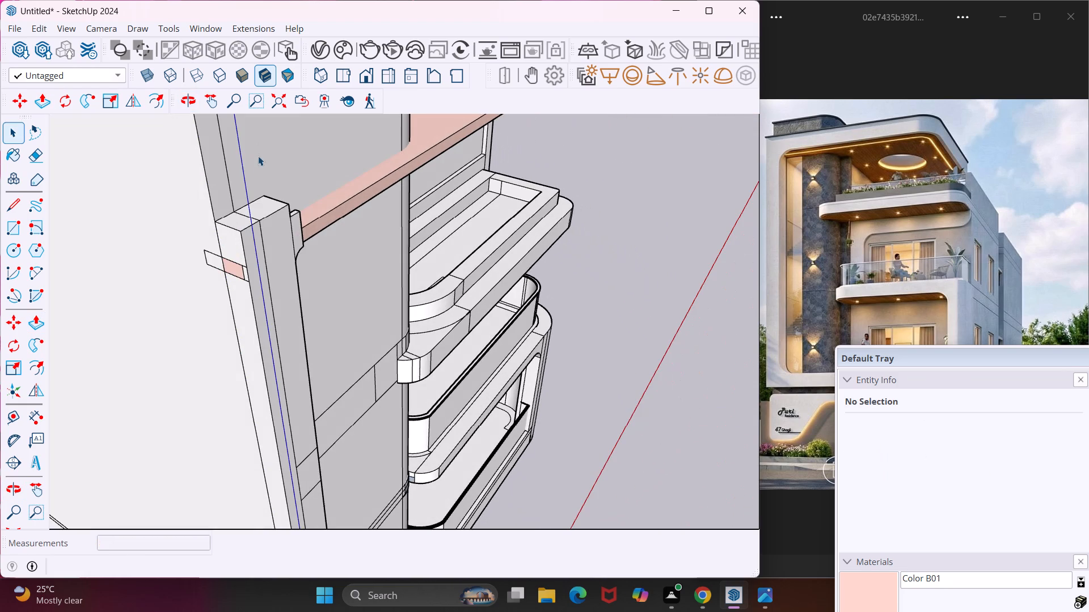
scroll(237, 217, "up", 9)
left_click(242, 240)
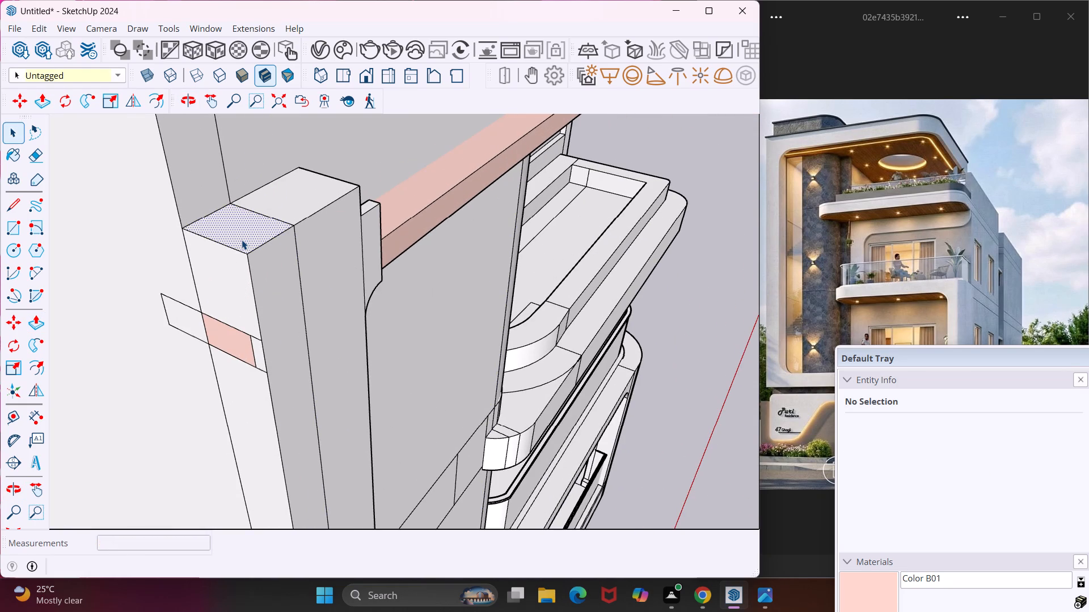
key("p")
left_click(242, 240)
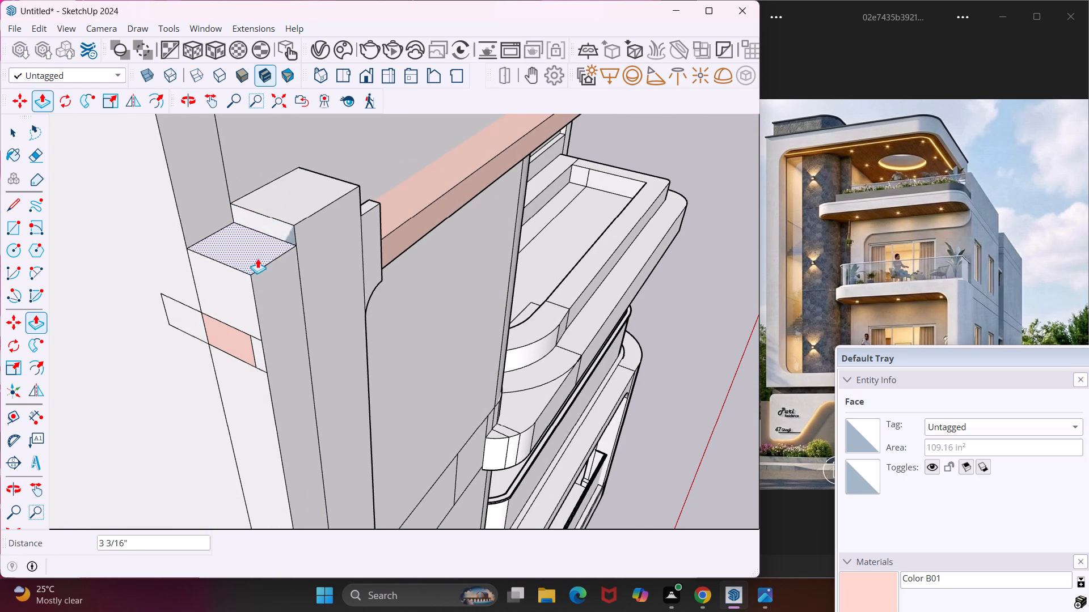
left_click(264, 254)
key("Escape")
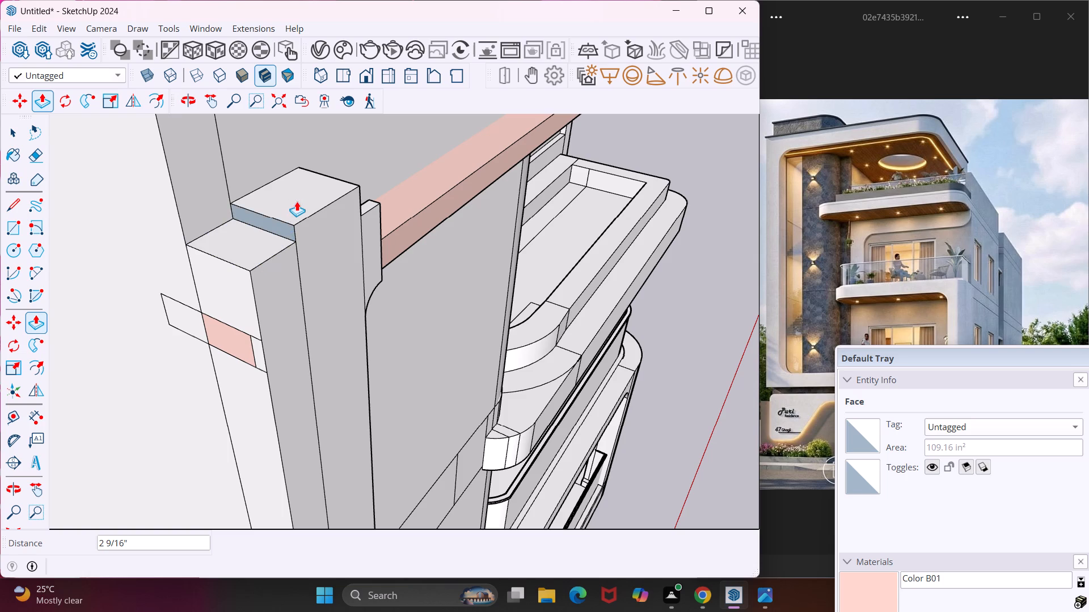
Push/Pull the top face of the side post's larger section down about 5 1/8", level with the rounded corner piece's top.
key("space")
left_click(300, 199)
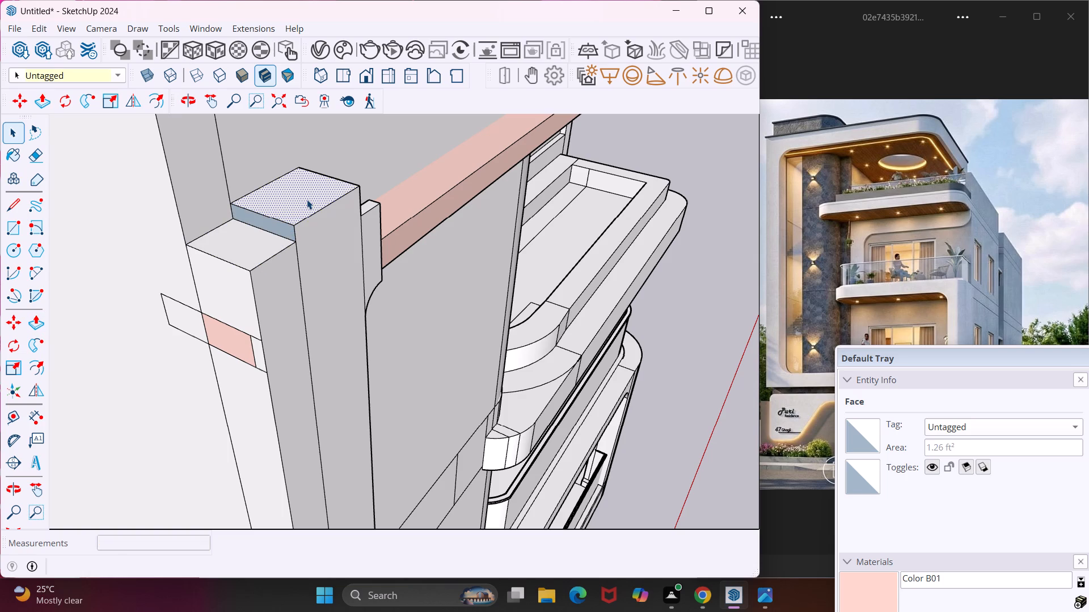
key("p")
left_click(307, 199)
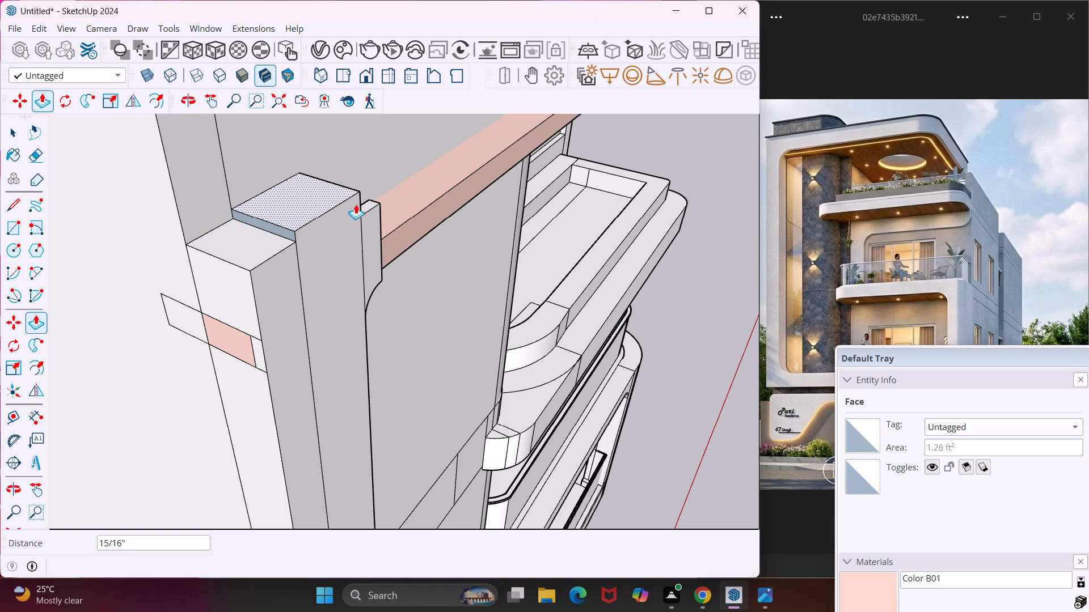
left_click(372, 207)
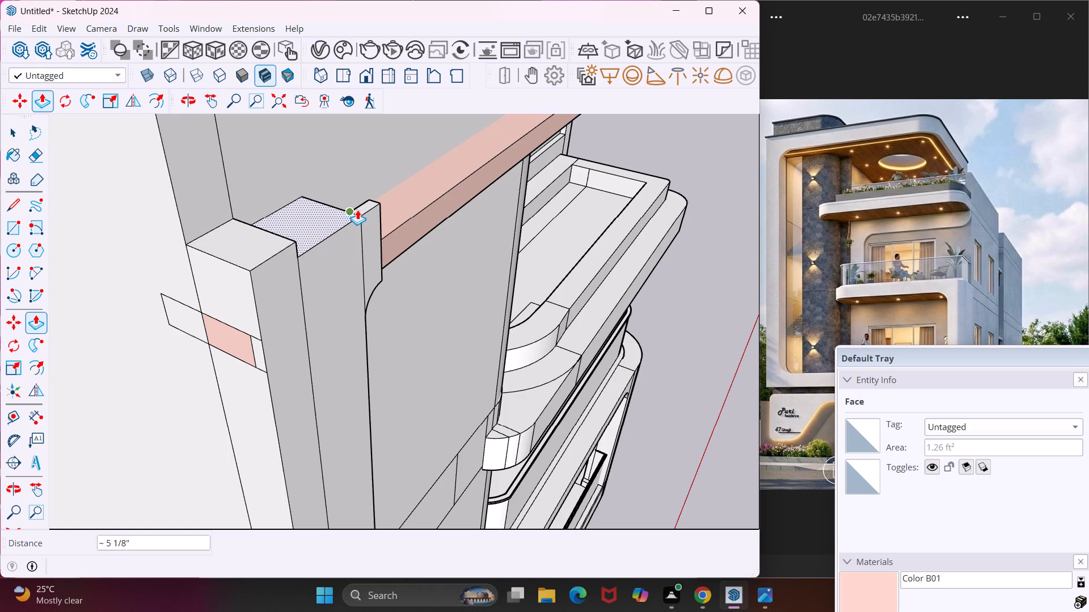
Push/Pull the outer section's top face down about 2 9/16" more, level with the rest of the side post's top.
middle_click_drag(348, 215, 266, 249)
key("Escape")
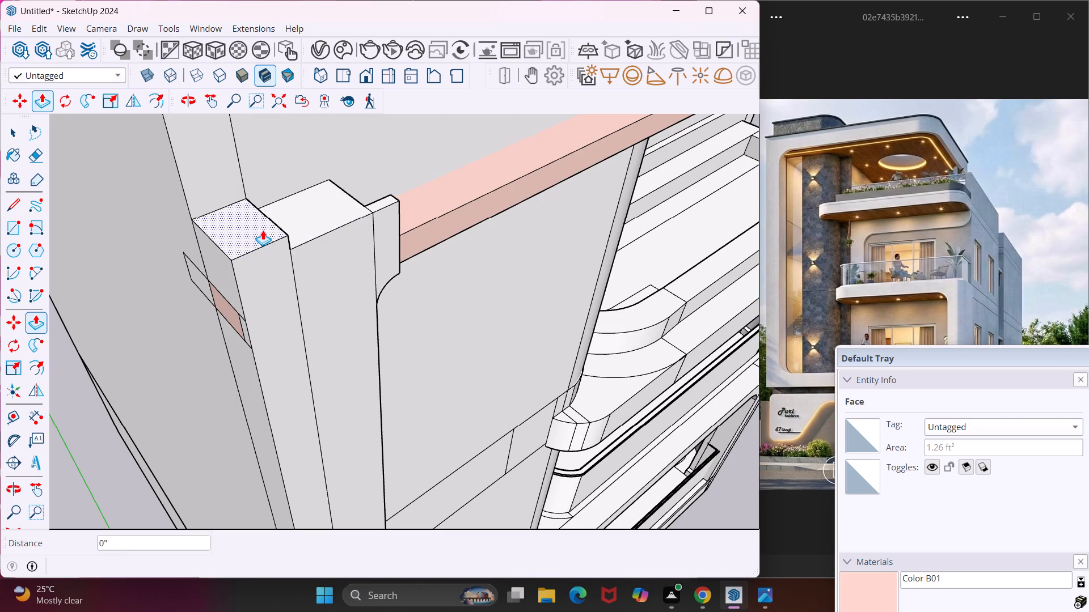
left_click(263, 230)
left_click(309, 220)
Push/Pull the side post's inner top side face along the roof slab's front edge by about 7' 7" and a further 15' 3 1/2".
middle_click_drag(320, 219, 187, 234)
scroll(297, 223, "up", 1)
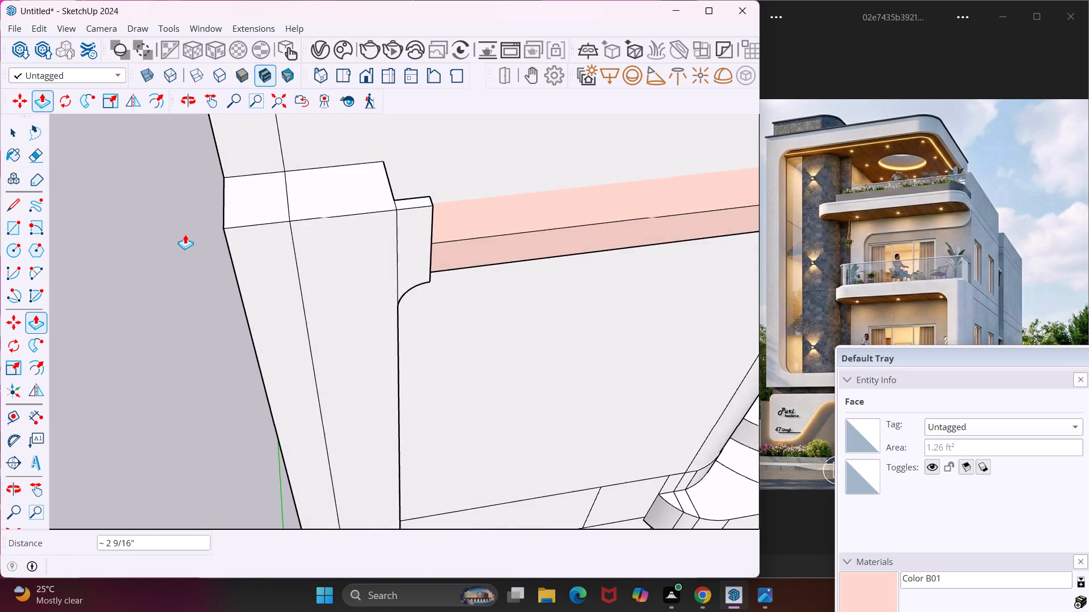
scroll(185, 234, "down", 4)
middle_click_drag(272, 228, 172, 223)
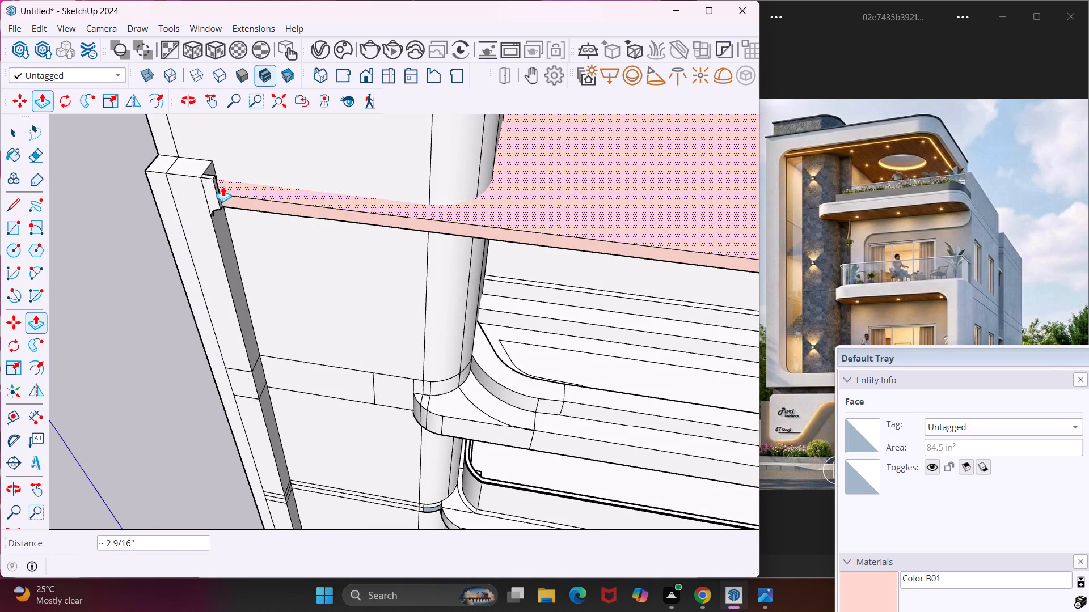
scroll(222, 178, "up", 12)
middle_click_drag(214, 176, 143, 185)
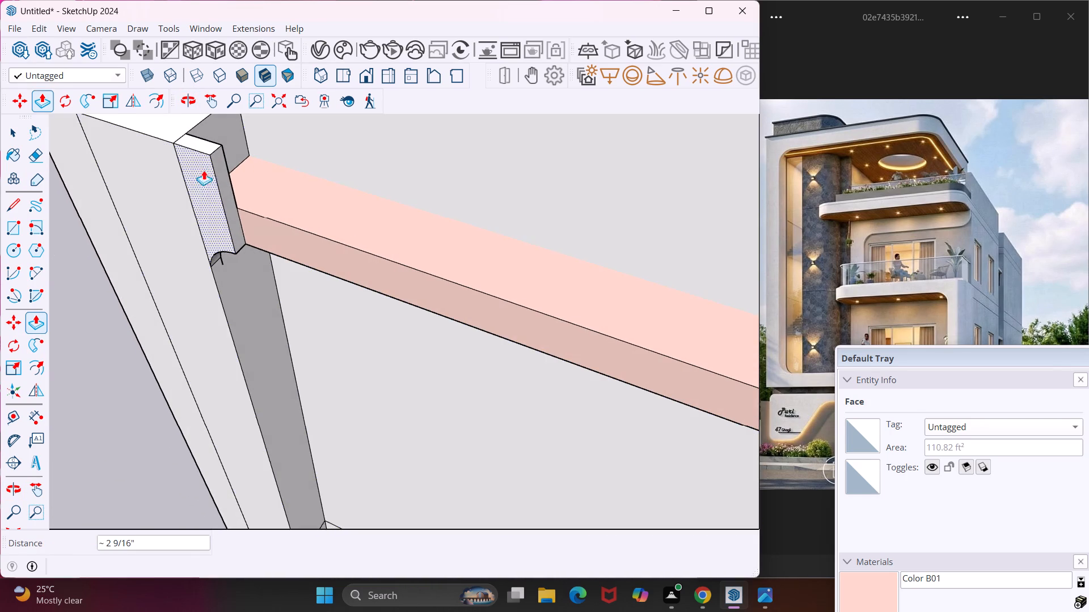
left_click(237, 134)
scroll(267, 151, "down", 6)
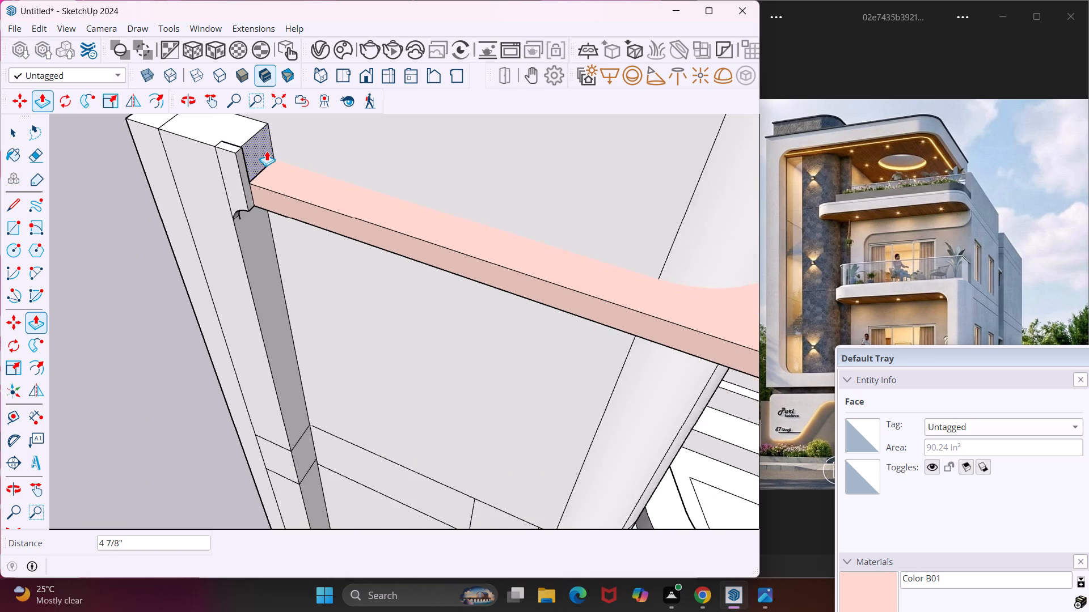
scroll(267, 151, "down", 19)
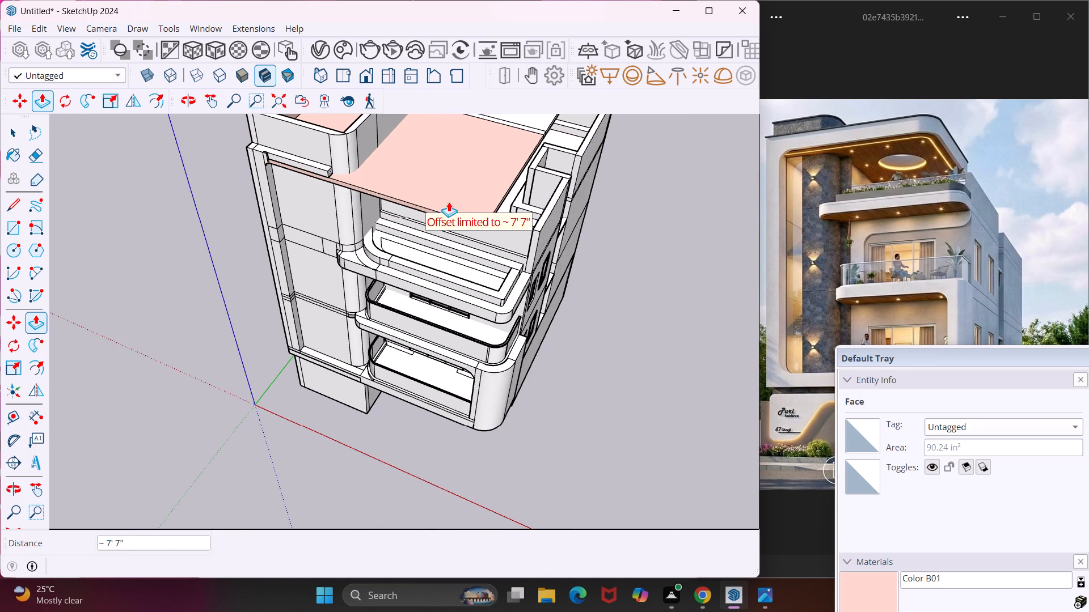
scroll(335, 169, "up", 8)
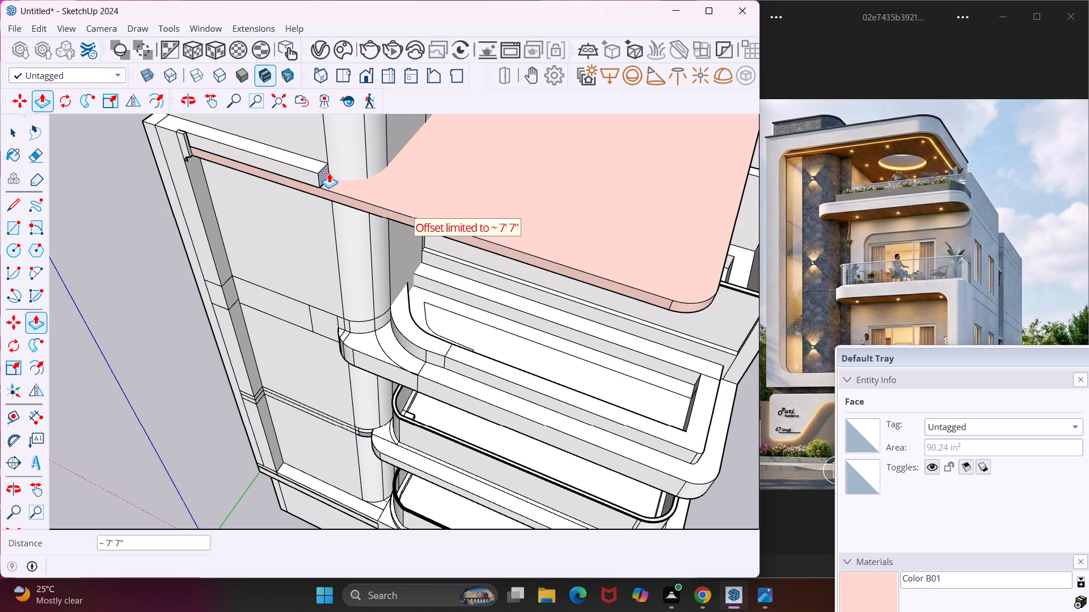
left_click(329, 173)
left_click(324, 171)
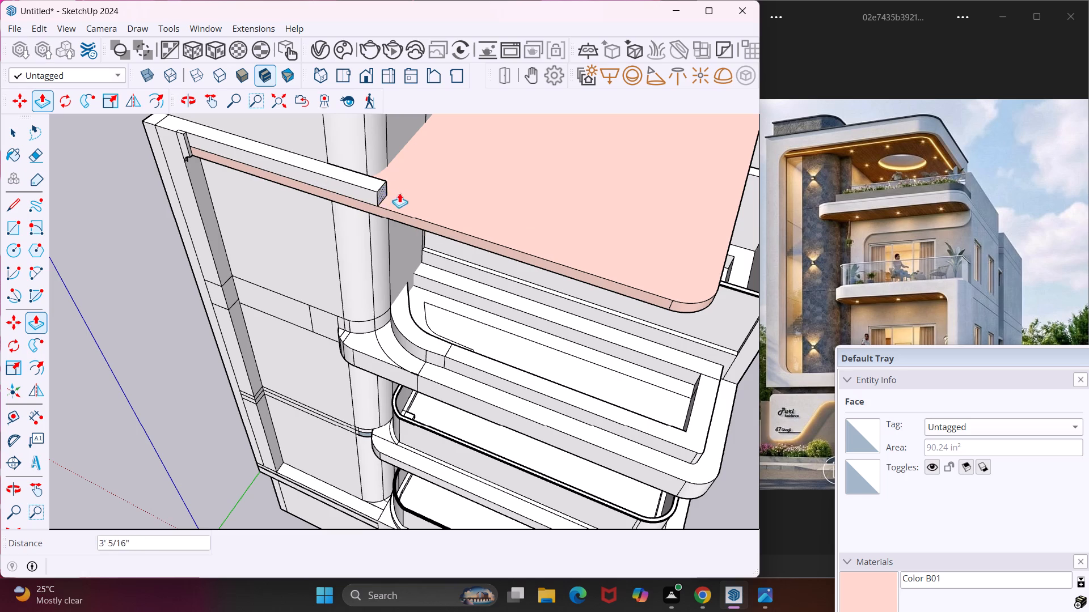
left_click(680, 294)
Push/Pull the rounded corner piece's end face along the roof slab's front edge to the far end of the new beam.
scroll(196, 135, "up", 3)
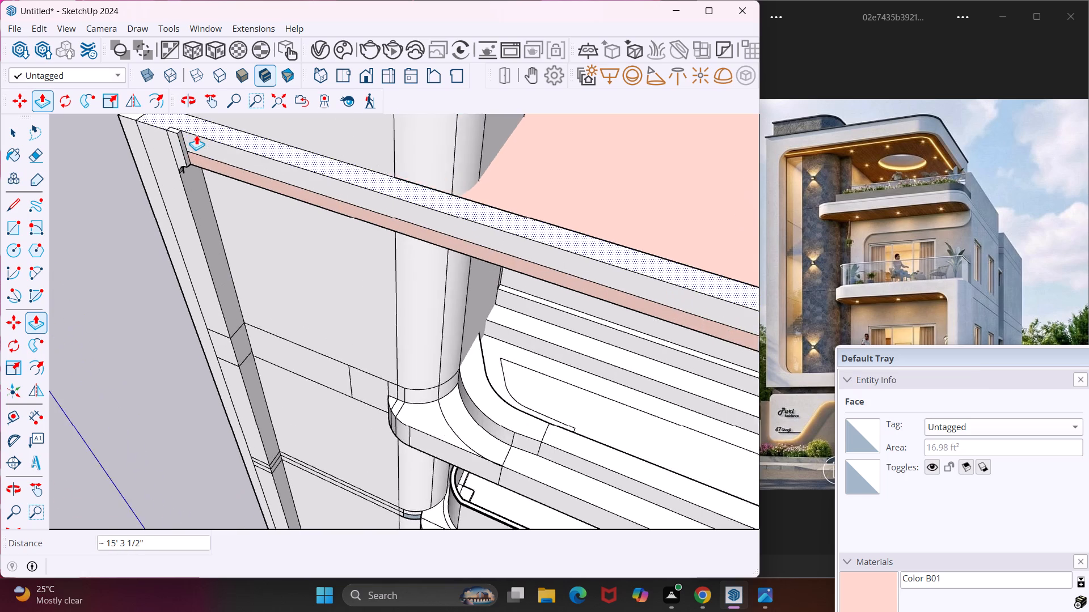
scroll(196, 135, "up", 11)
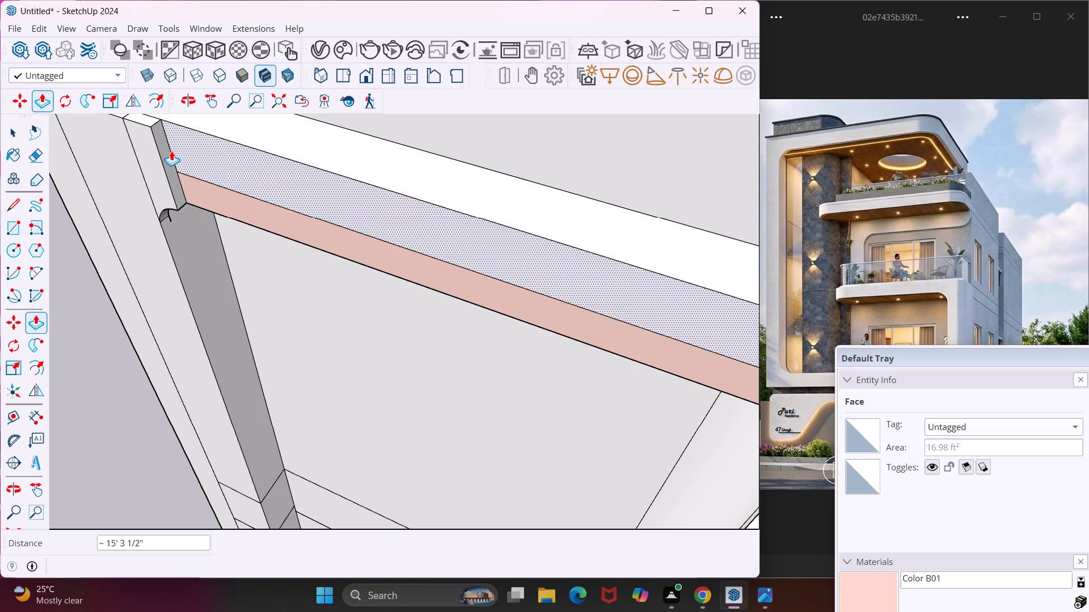
left_click(168, 155)
scroll(261, 176, "down", 10)
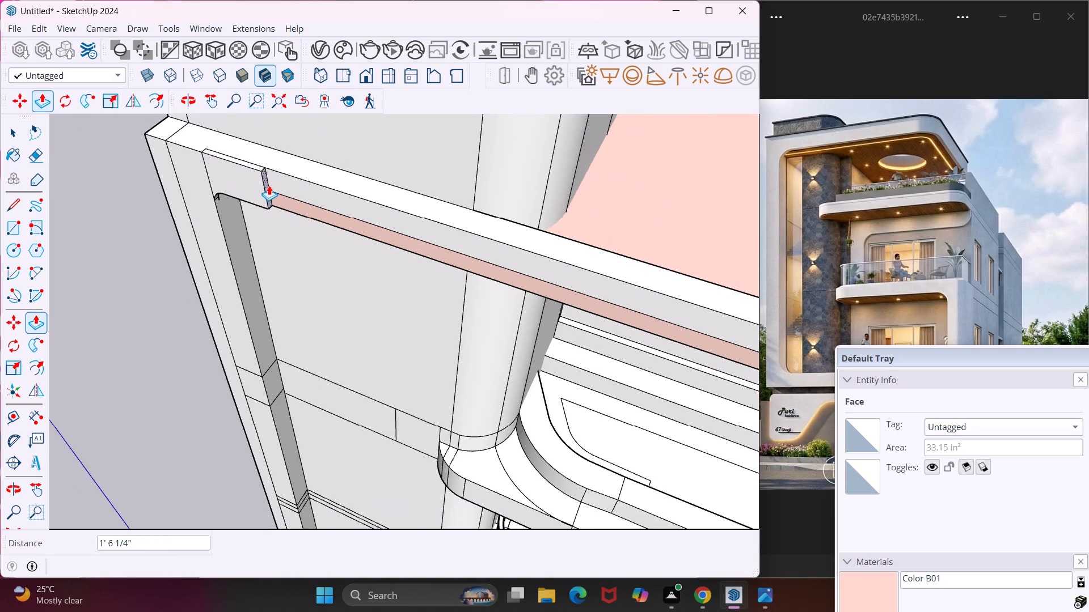
scroll(269, 185, "down", 10)
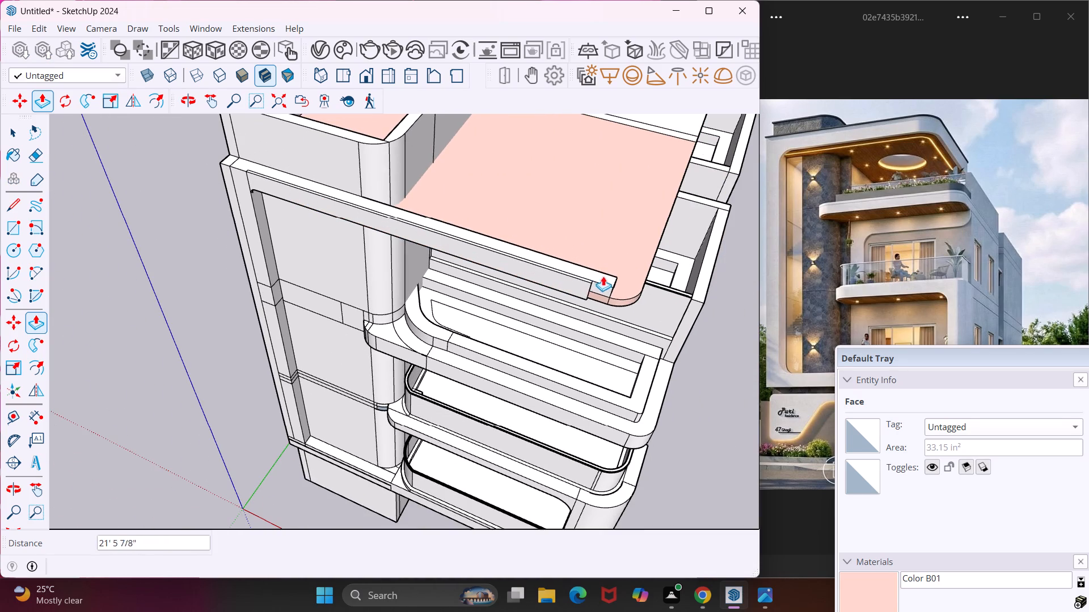
left_click(616, 278)
key("Escape")
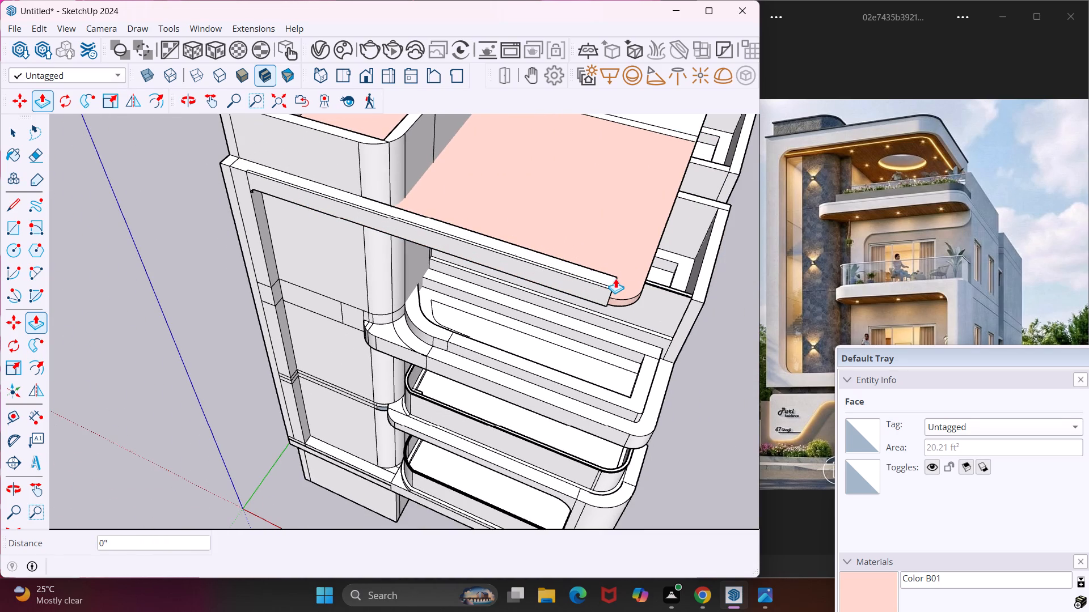
key("space")
Push/Pull the top face of the long beam along the roof slab's front edge upward by about 1' 5/8".
middle_click_drag(616, 283, 374, 205)
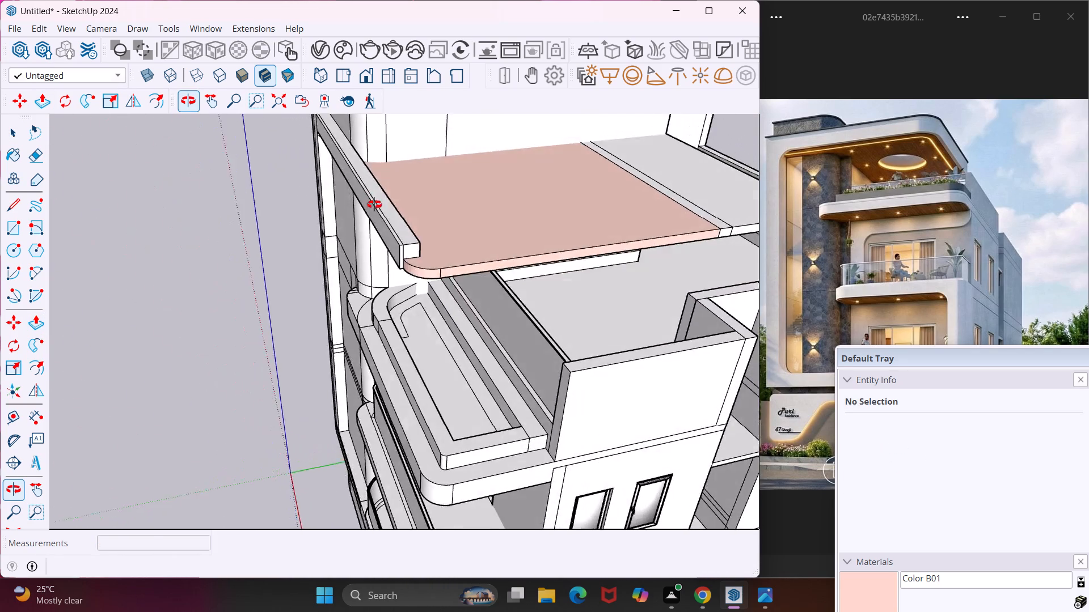
middle_click_drag(374, 205, 357, 200)
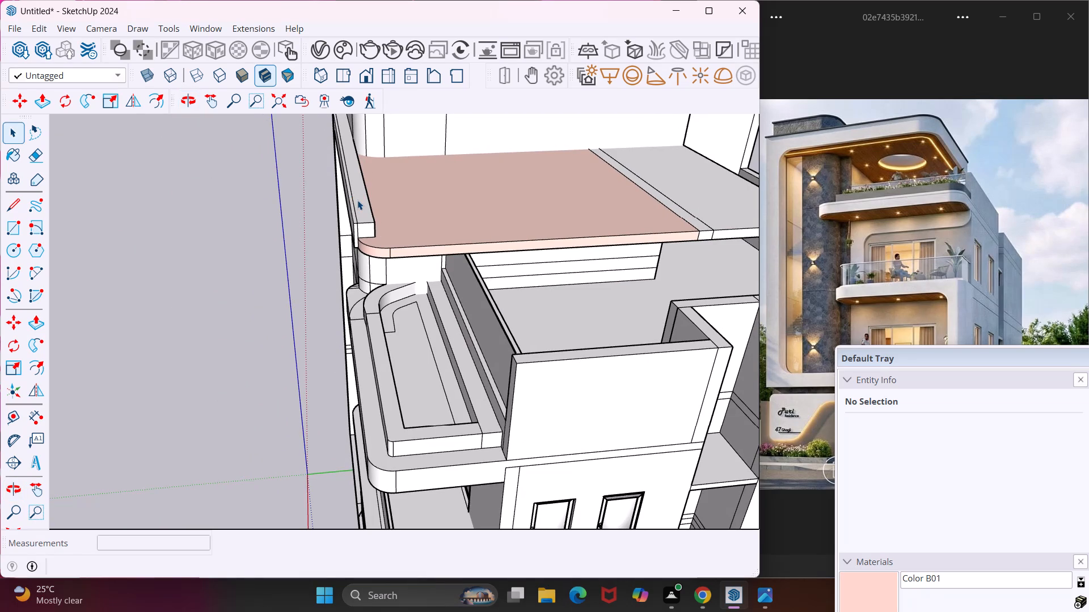
scroll(357, 200, "up", 7)
middle_click_drag(357, 200, 417, 256)
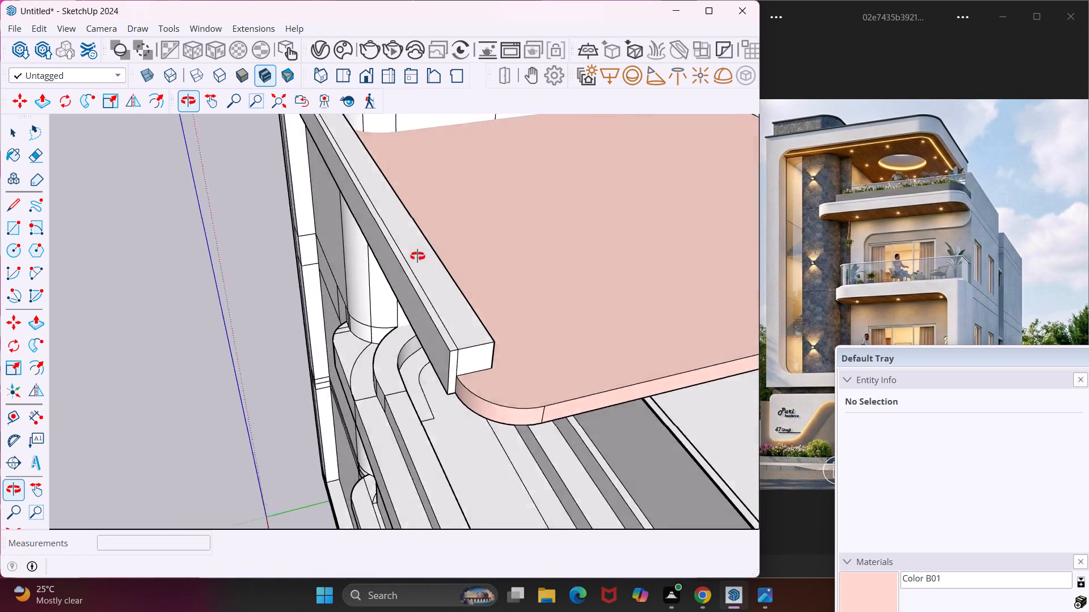
middle_click_drag(417, 256, 423, 266)
scroll(417, 262, "down", 12)
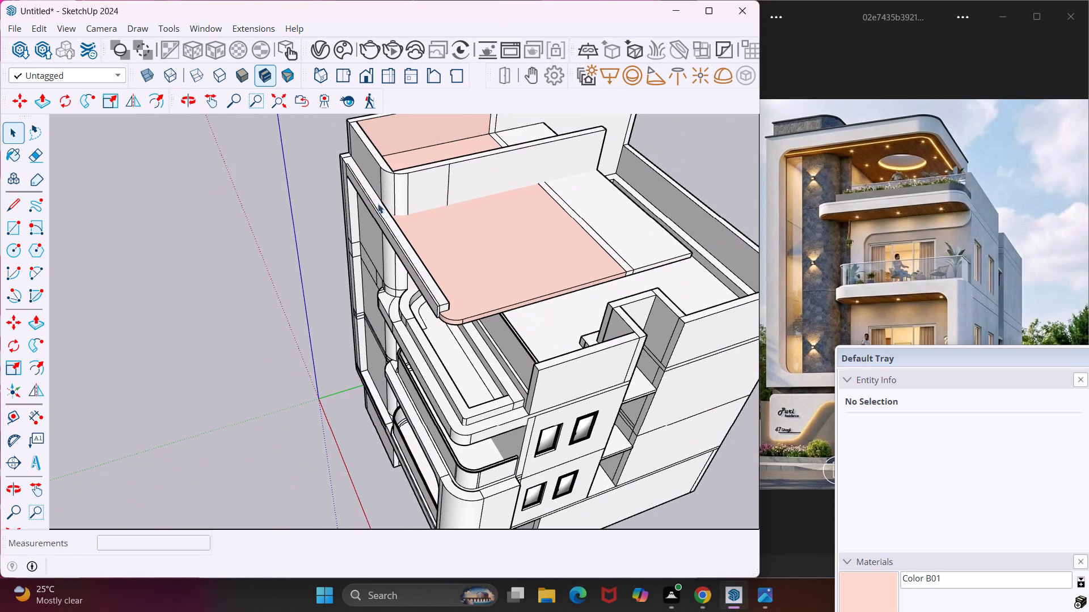
scroll(355, 162, "up", 10)
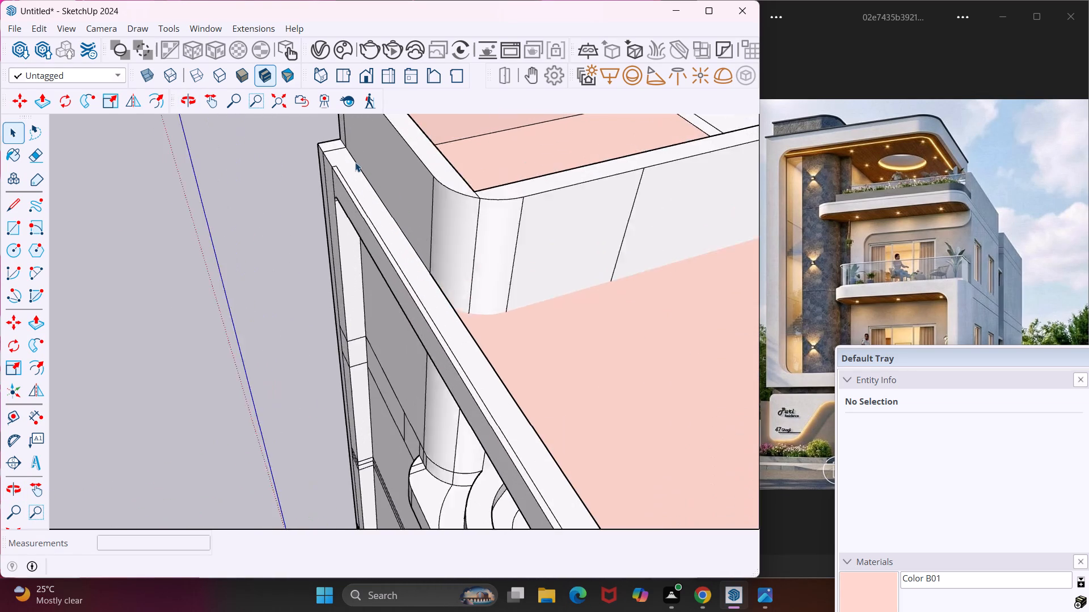
scroll(355, 162, "up", 3)
left_click(352, 177)
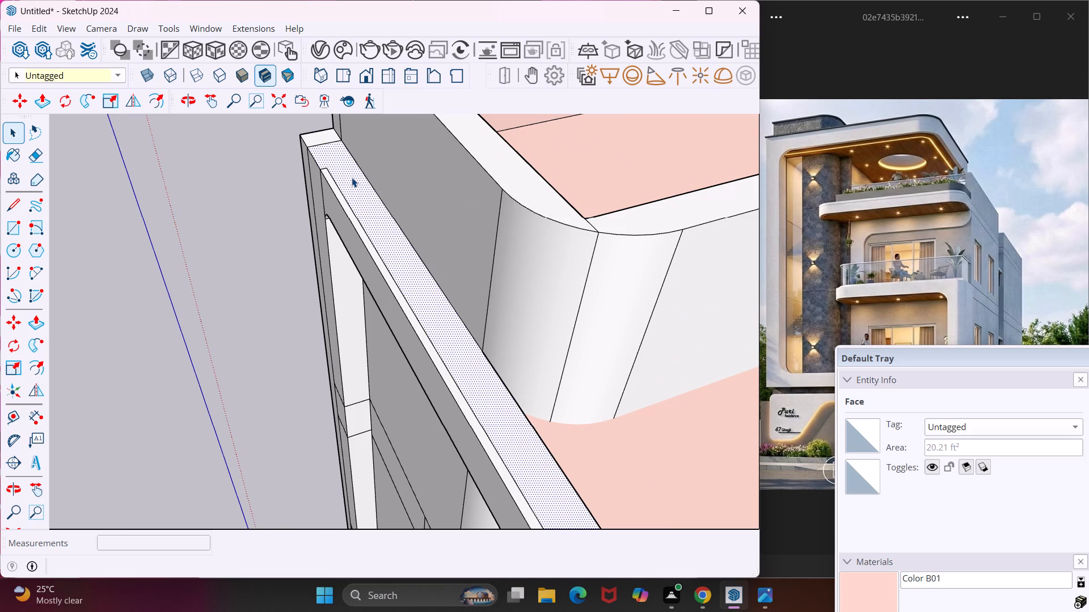
key("p")
left_click(352, 177)
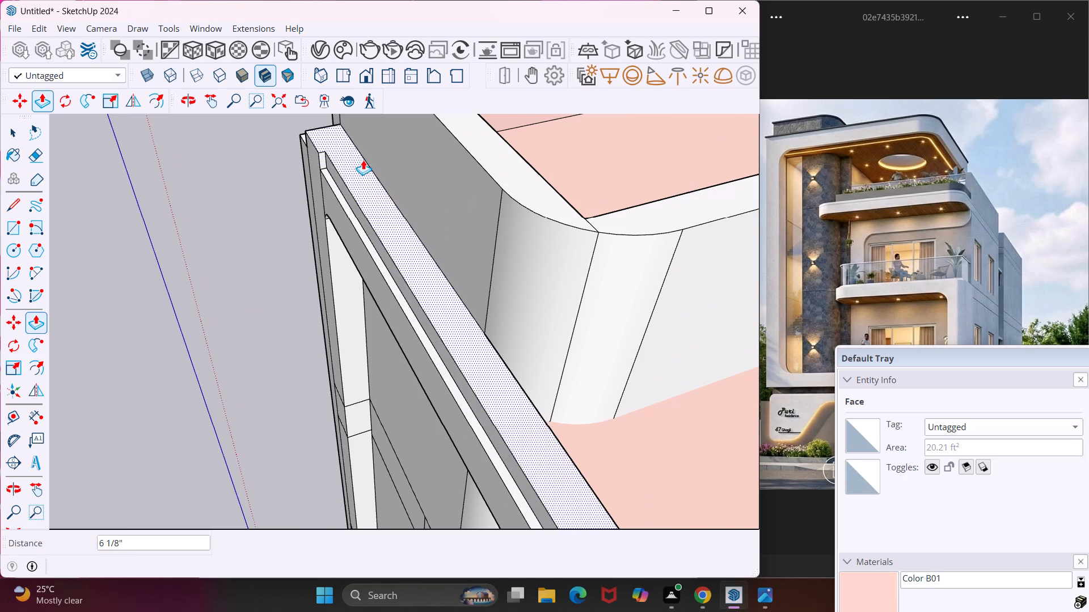
left_click(373, 141)
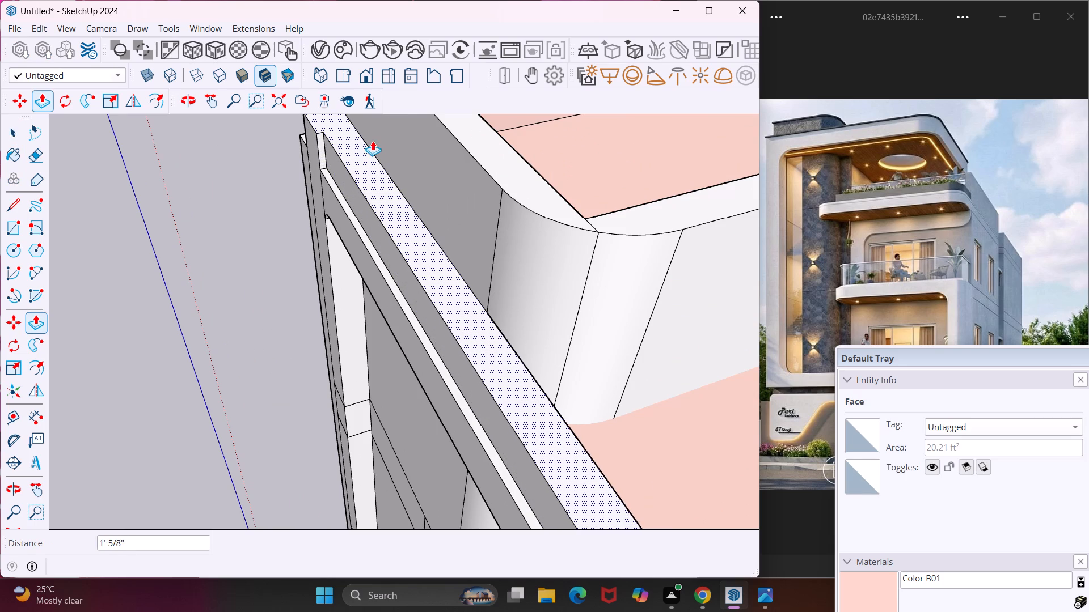
key("Escape")
key("space")
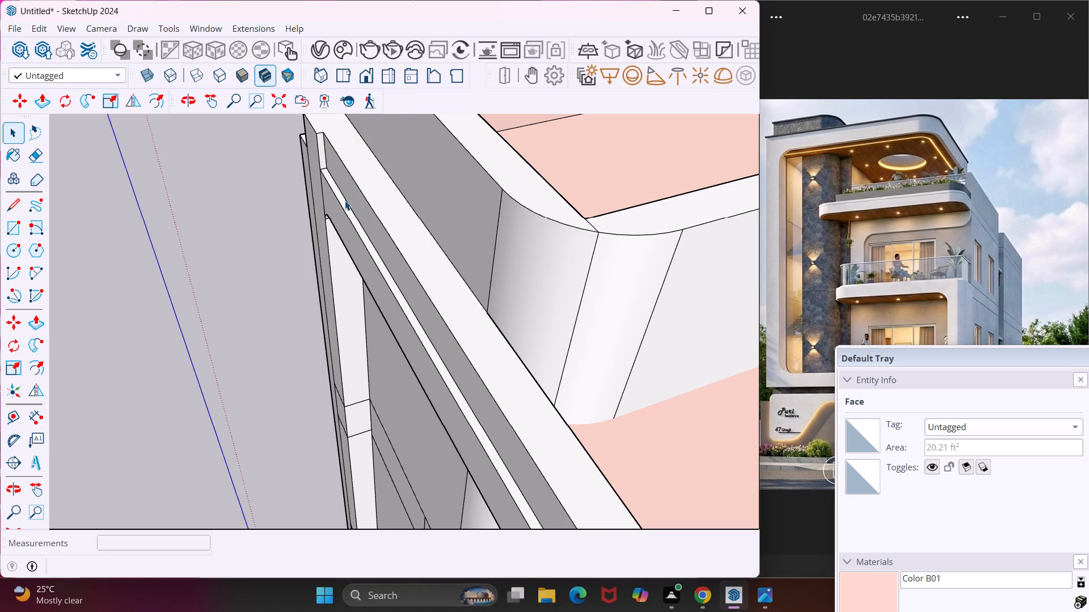
Push/Pull the narrow front strip's top face up about 1' 5/8", level with the top of the long beam.
scroll(345, 201, "up", 7)
left_click(343, 205)
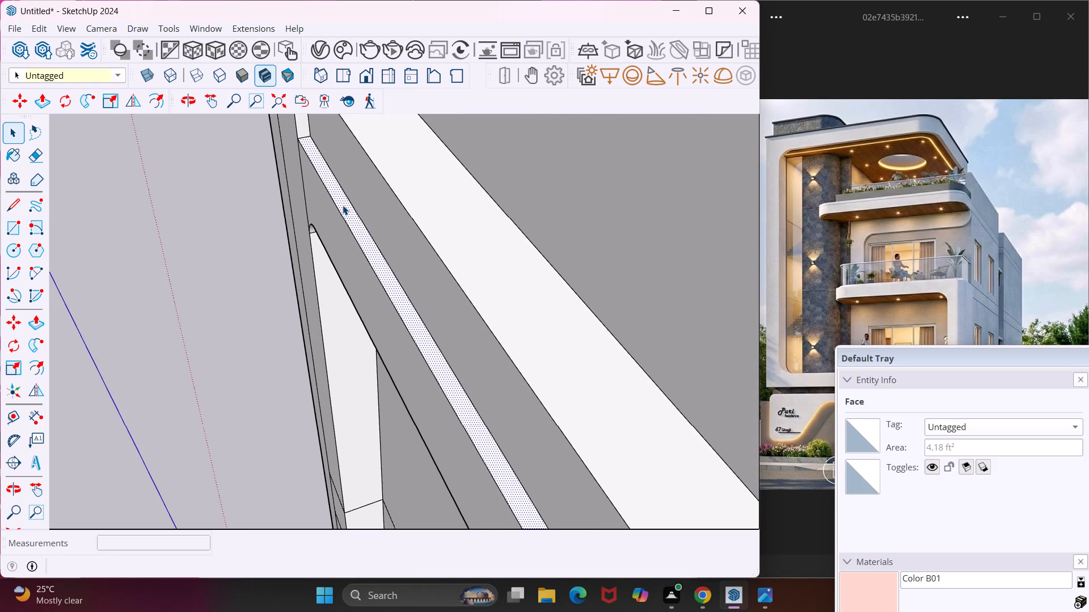
key("p")
left_click(343, 205)
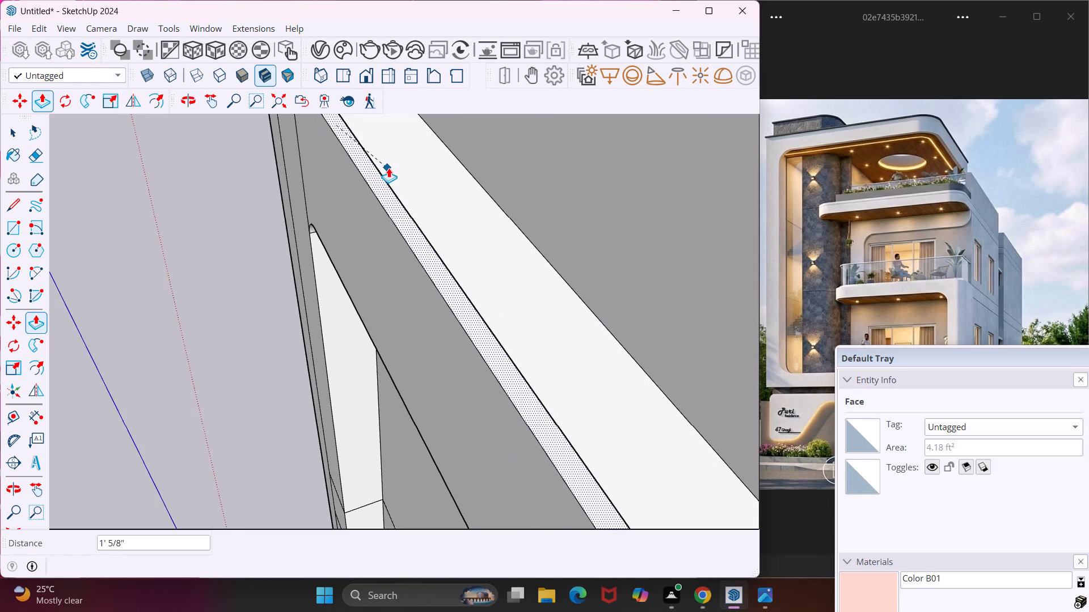
left_click(391, 171)
scroll(390, 175, "down", 12)
middle_click_drag(387, 190, 517, 220)
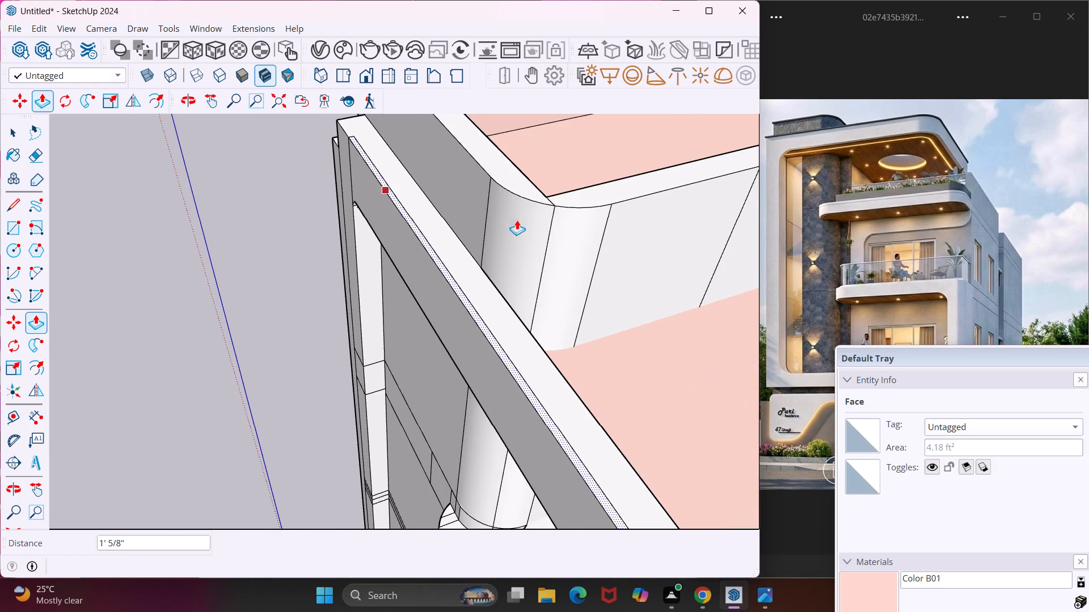
middle_click_drag(517, 220, 556, 229)
middle_click_drag(382, 199, 678, 203)
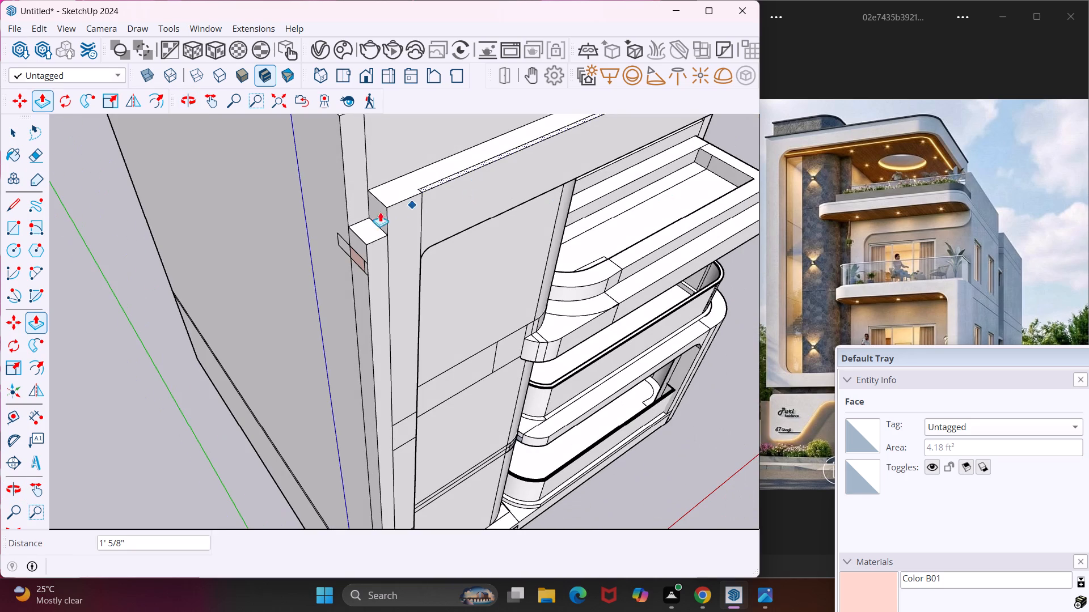
key("Escape")
Push/Pull the outer side post section's top face up about 1' 6 3/4", level with the top of the beam.
key("space")
left_click(370, 239)
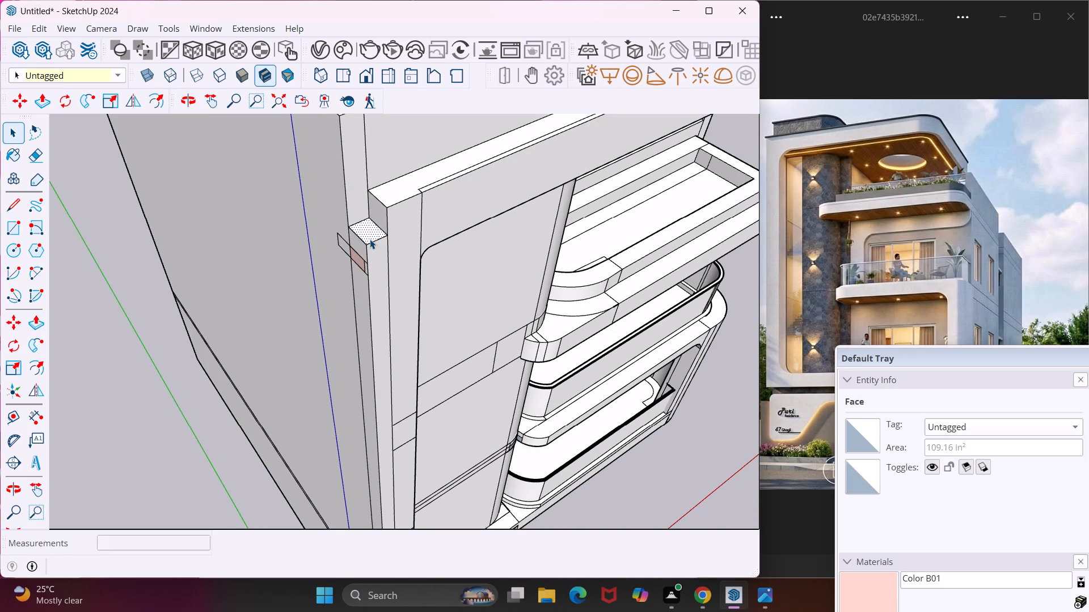
key("p")
left_click(370, 239)
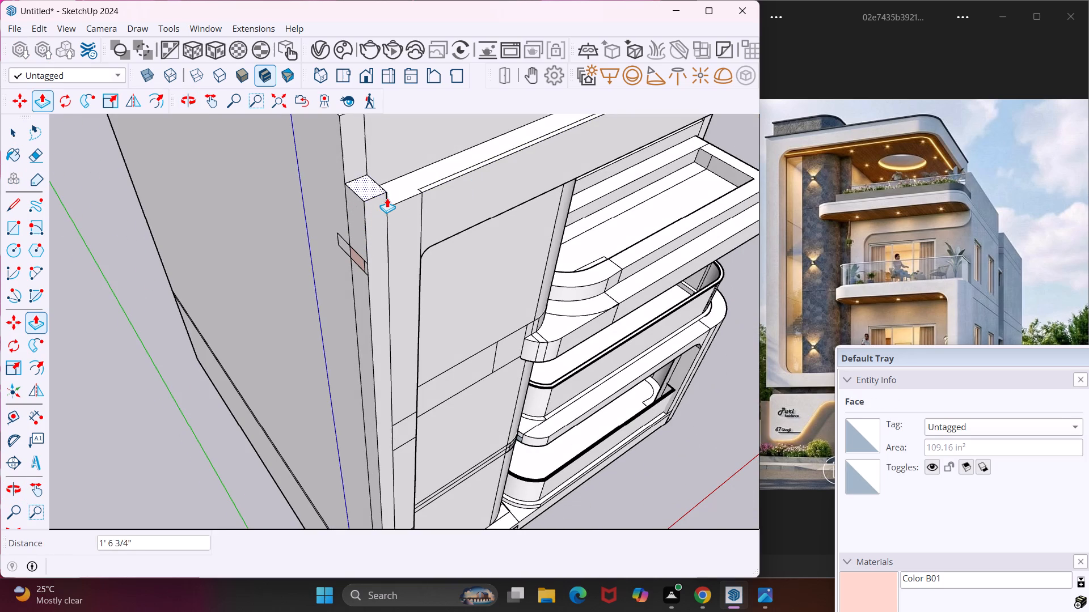
left_click(390, 206)
middle_click_drag(380, 206, 196, 226)
scroll(179, 227, "down", 10)
middle_click_drag(392, 223, 209, 225)
key("Escape")
key("space")
Measure the thickness of the narrow front strip at the beam's end beside the roof slab's rounded corner.
scroll(399, 234, "up", 10)
middle_click_drag(386, 234, 253, 238)
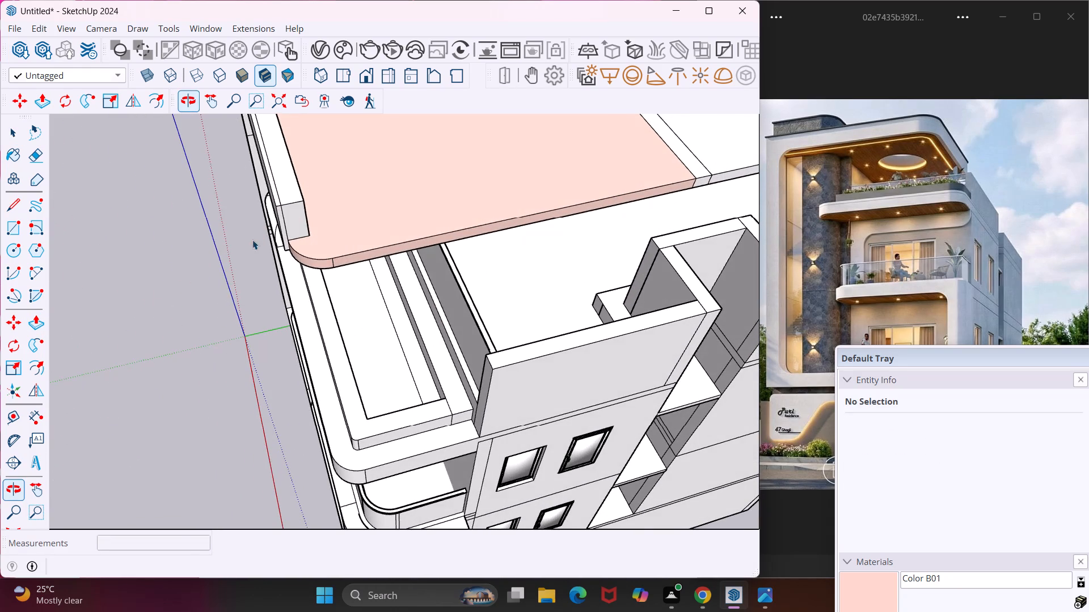
scroll(270, 240, "up", 4)
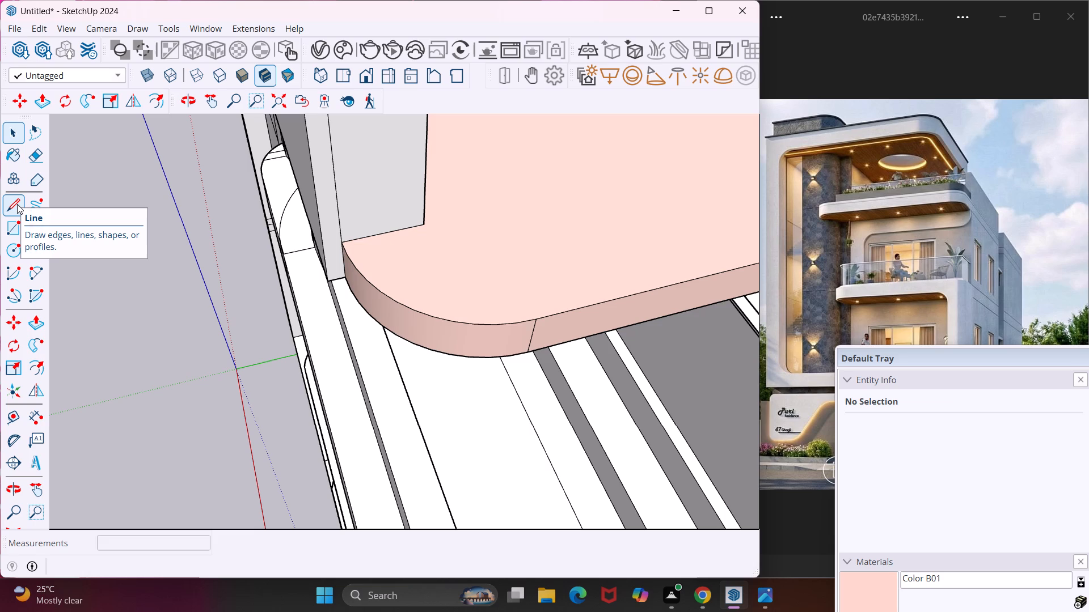
left_click(21, 384)
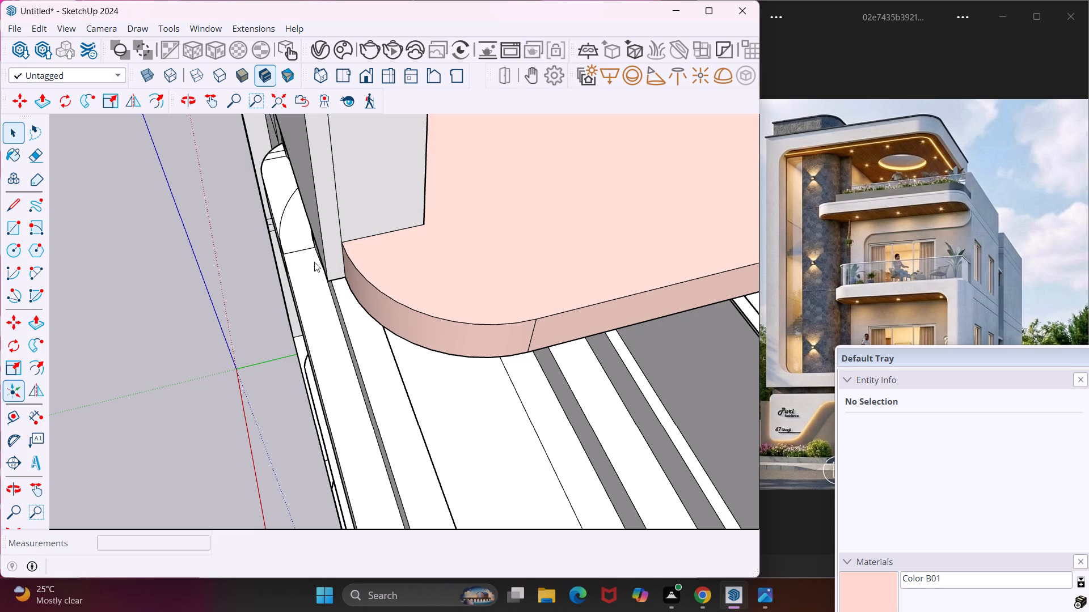
left_click(11, 415)
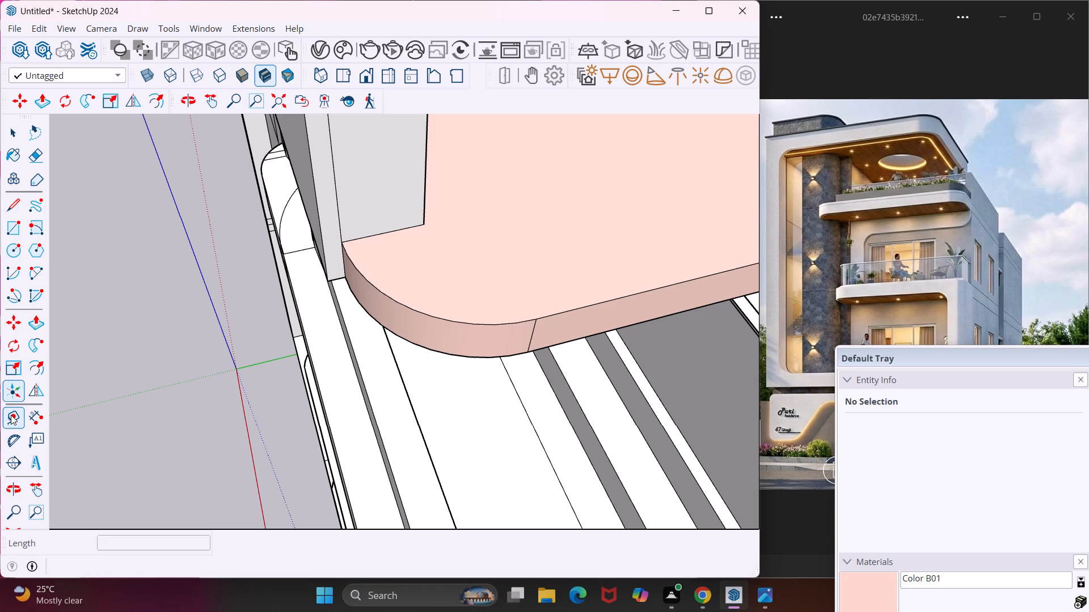
left_click(318, 223)
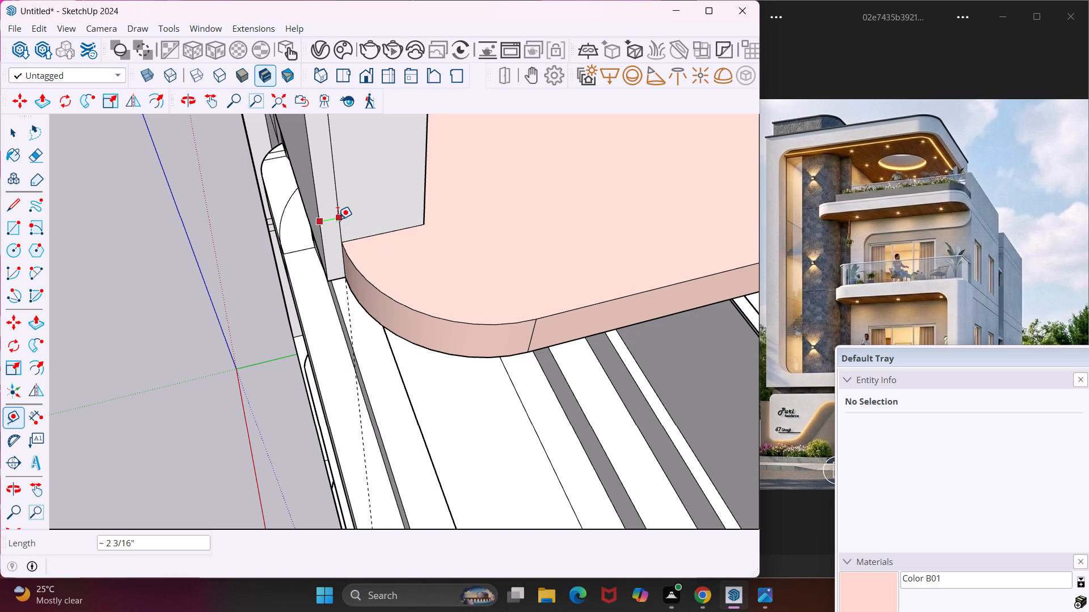
key("Escape")
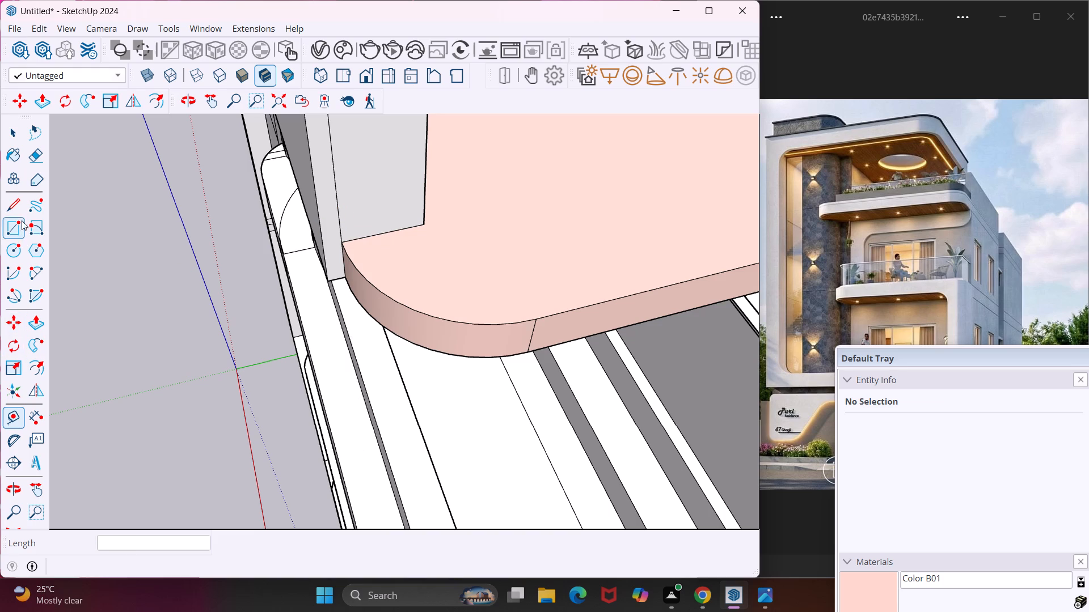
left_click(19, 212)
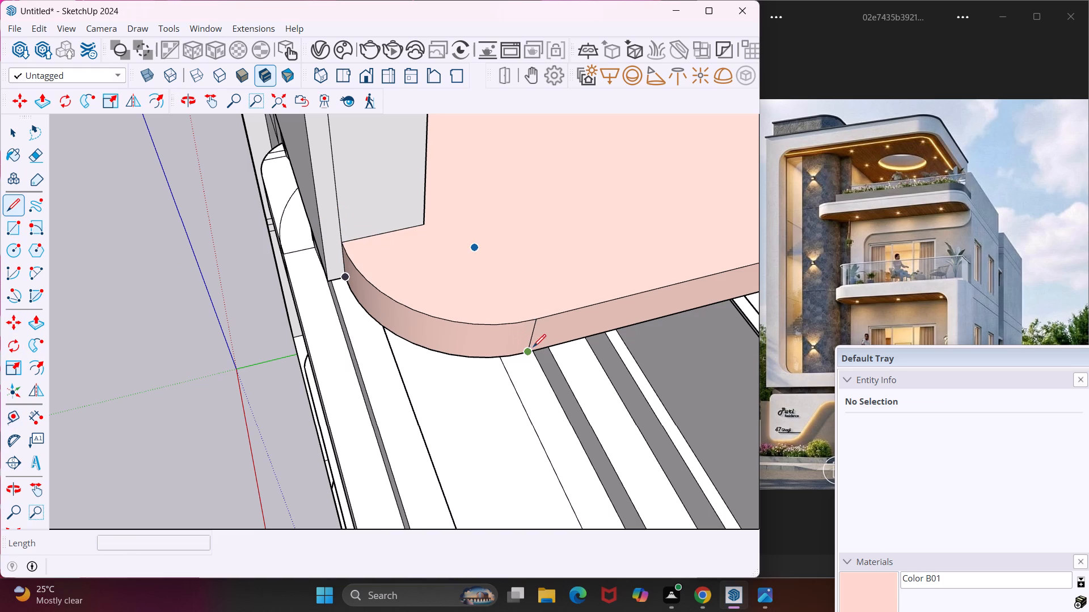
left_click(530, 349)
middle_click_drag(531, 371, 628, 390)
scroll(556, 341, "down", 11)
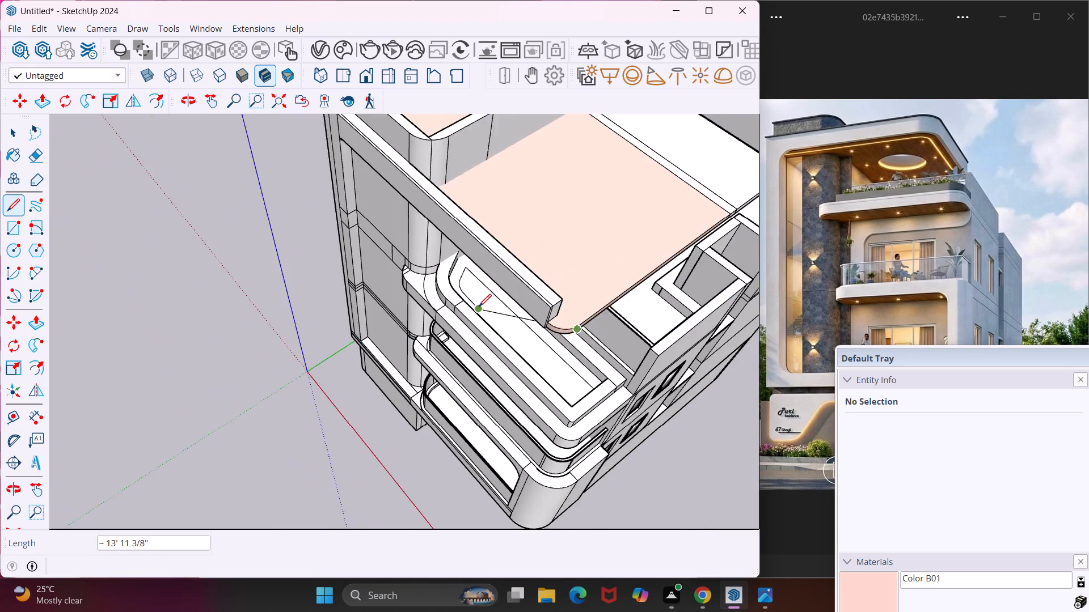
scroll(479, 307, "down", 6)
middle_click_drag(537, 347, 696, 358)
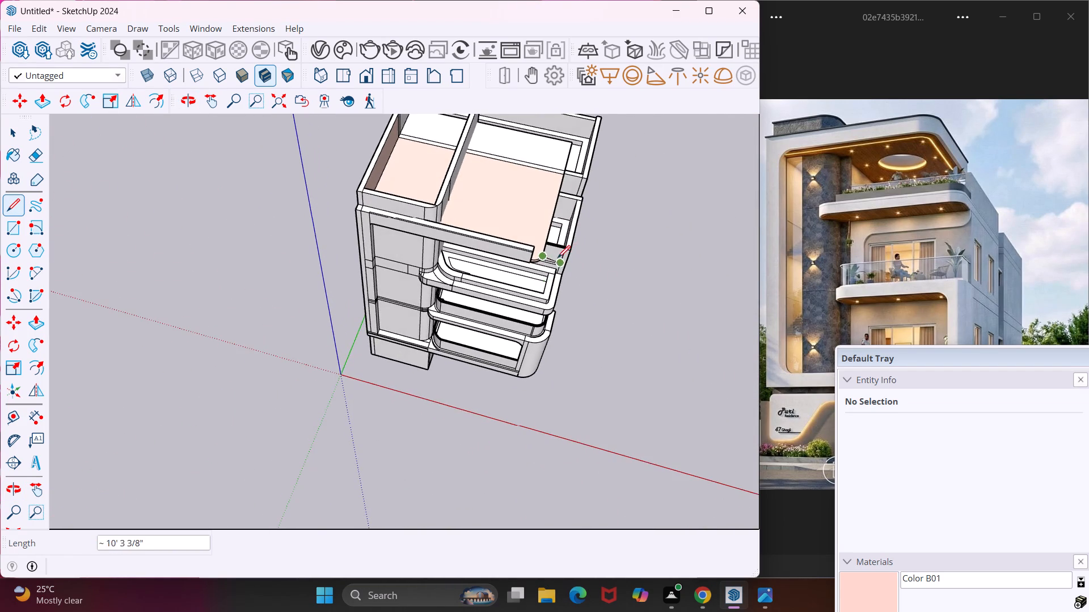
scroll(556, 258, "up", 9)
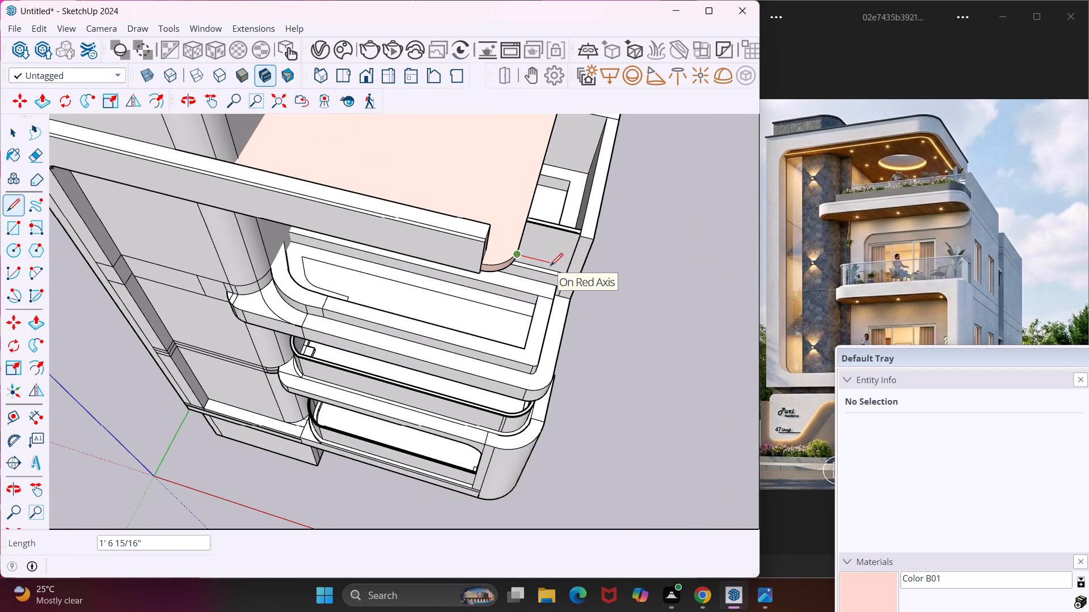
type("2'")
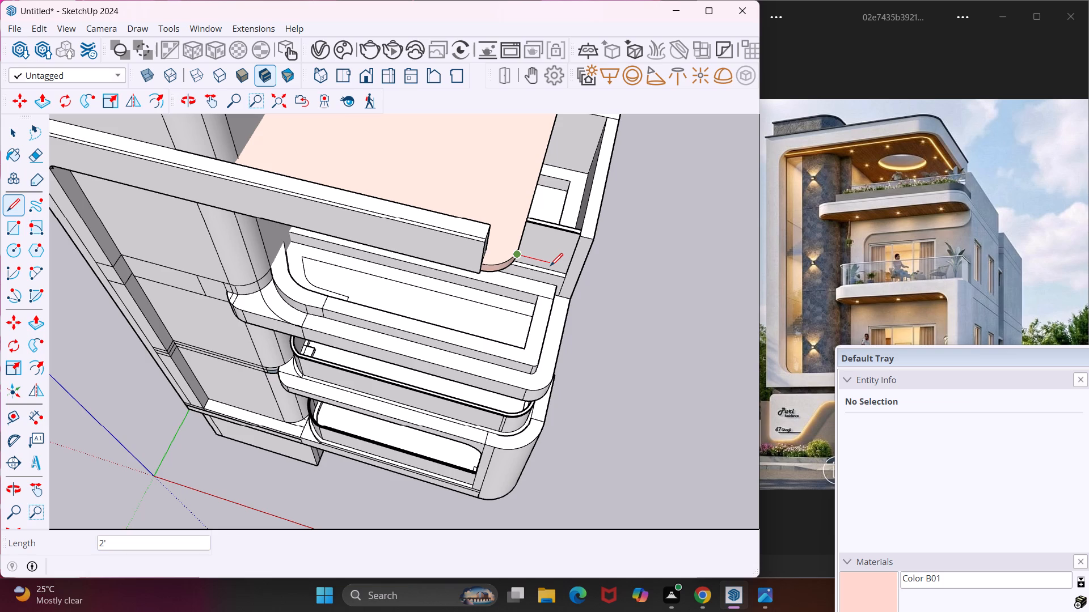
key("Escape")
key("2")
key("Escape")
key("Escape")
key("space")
Measure the front strip's thickness again across the end face of the beam.
middle_click_drag(516, 257, 495, 259)
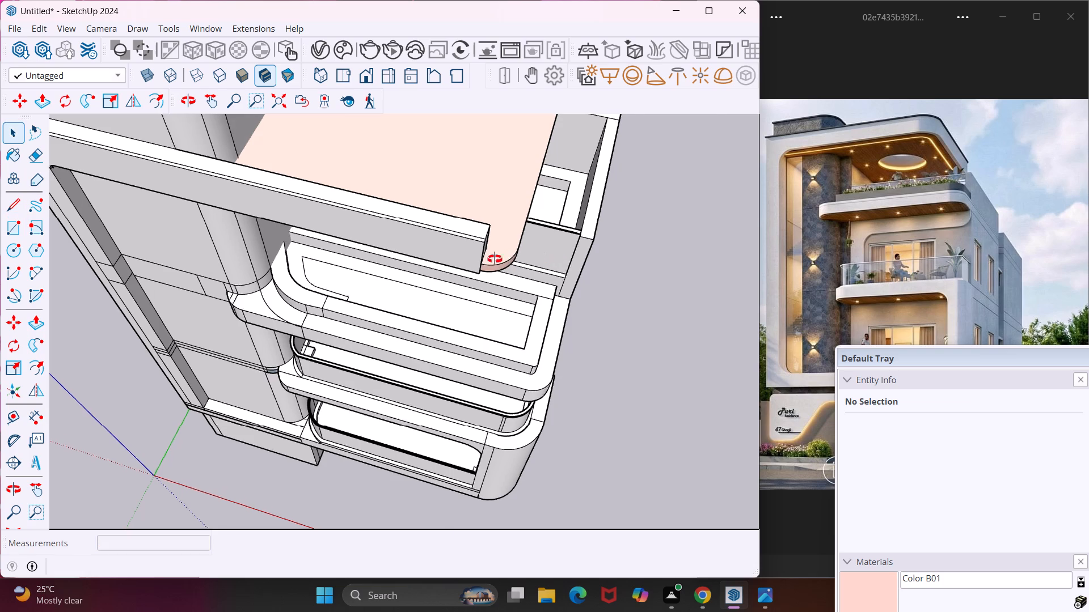
middle_click_drag(495, 259, 191, 245)
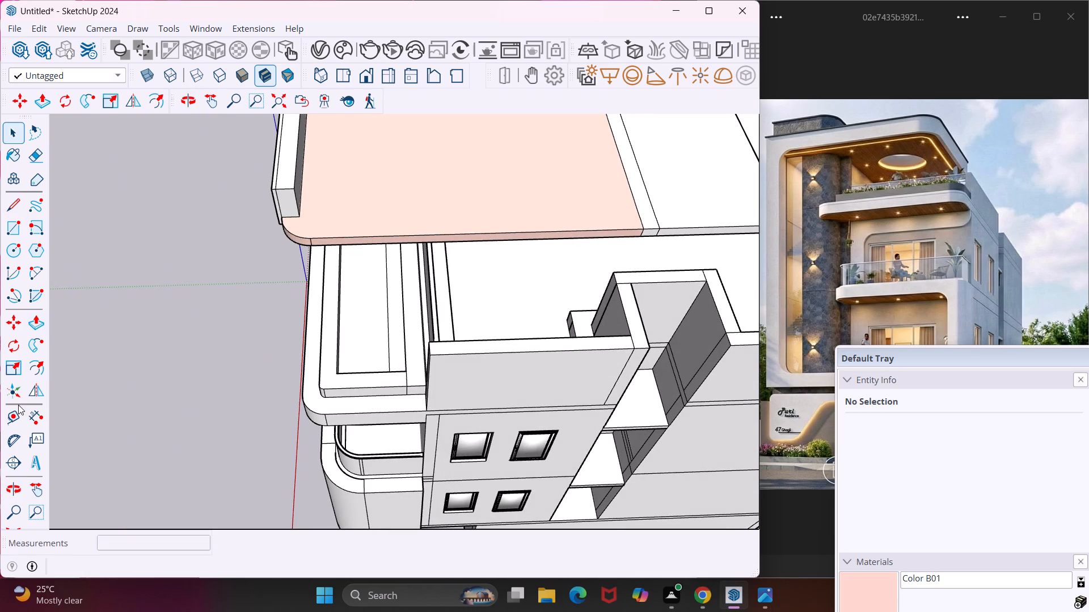
left_click(20, 412)
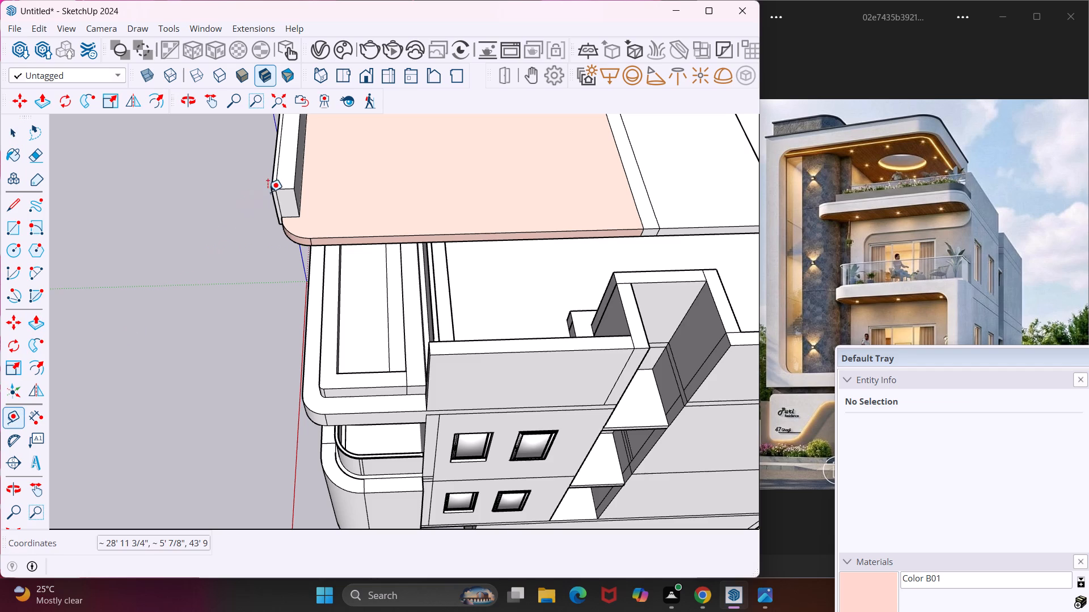
scroll(268, 190, "up", 10)
scroll(268, 190, "down", 3)
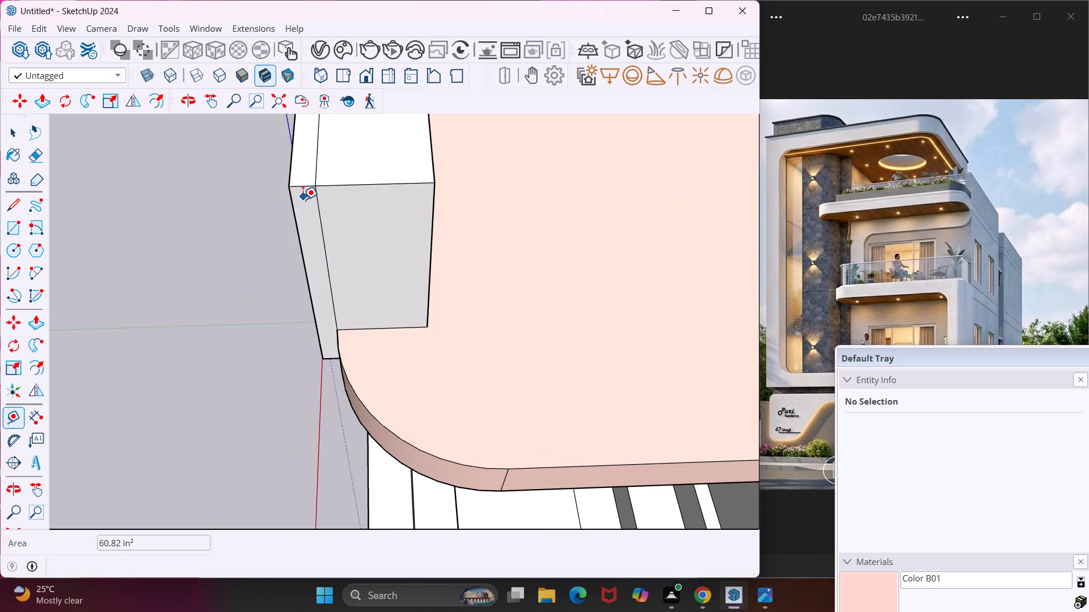
left_click(296, 212)
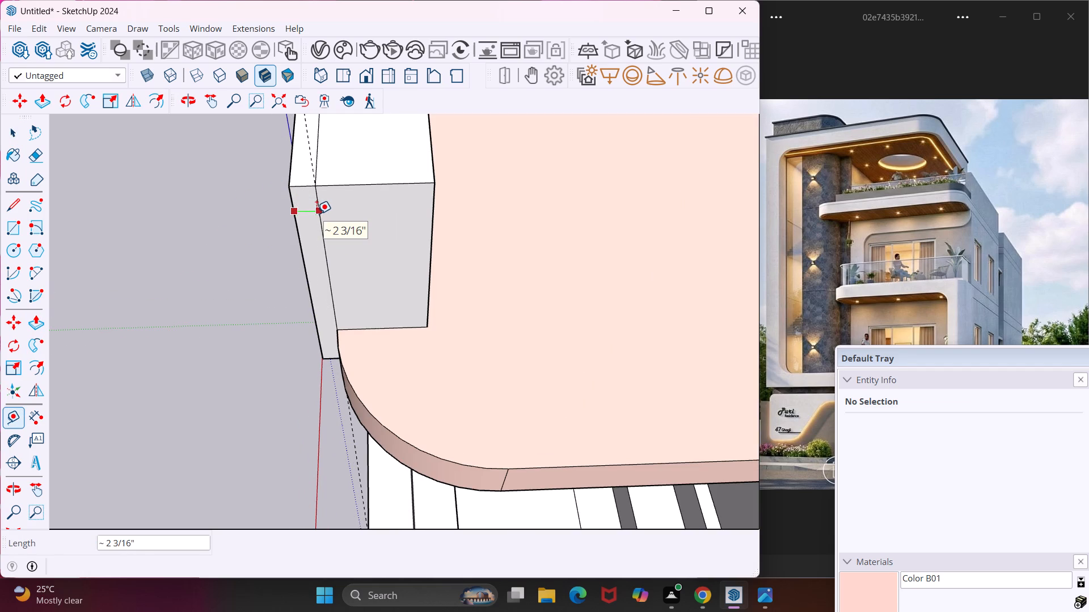
key("Escape")
middle_click_drag(304, 225, 563, 175)
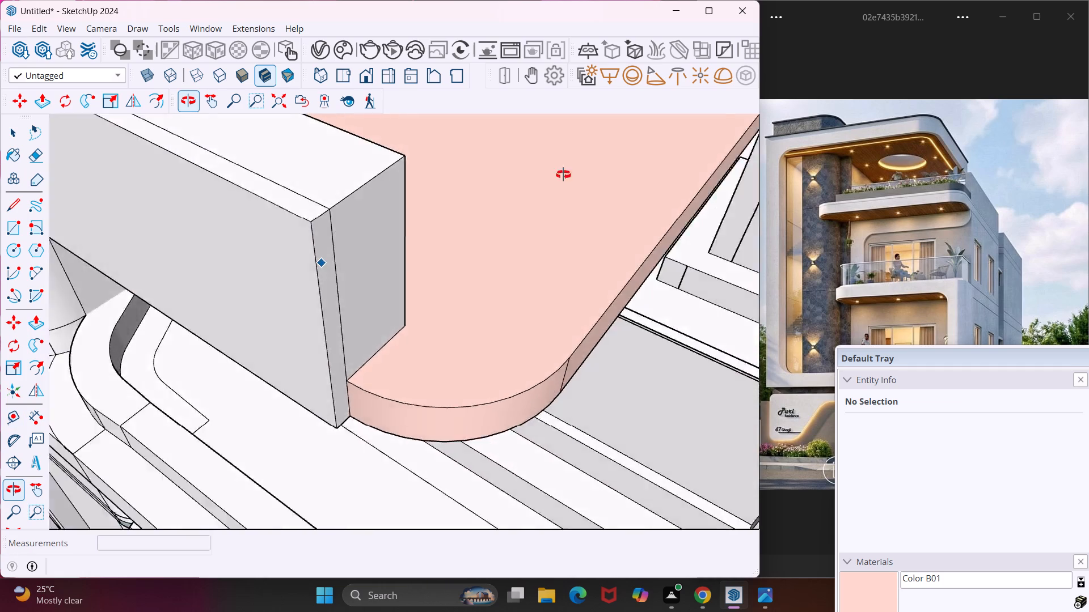
middle_click_drag(563, 175, 734, 167)
key("Escape")
key("space")
Draw a 2 3/16" line outward along the red axis from the lower endpoint where the roof slab's rounded corner meets its straight side.
middle_click_drag(531, 318, 495, 312)
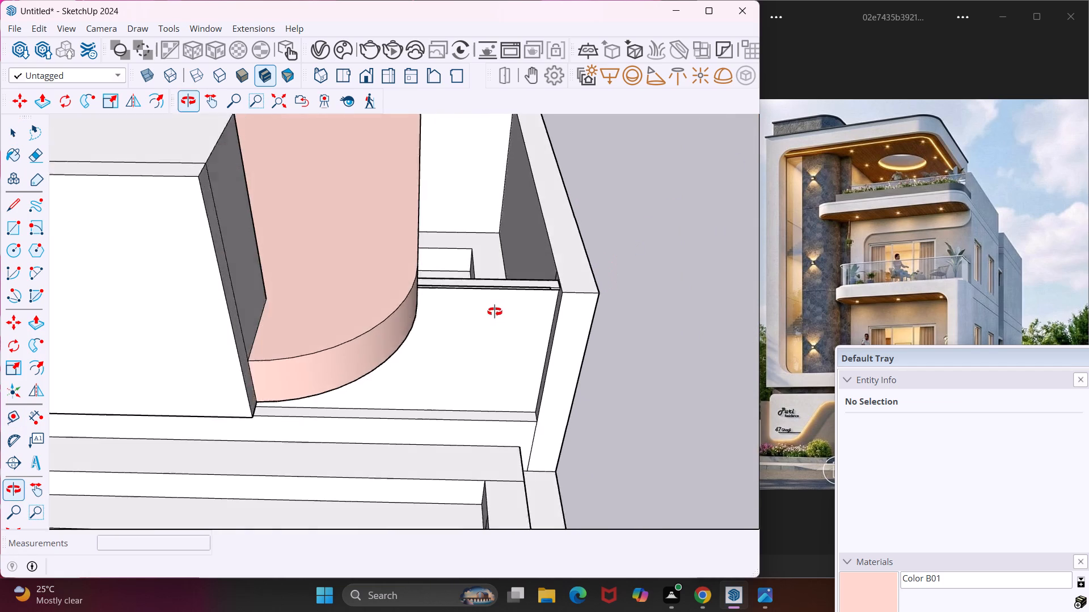
middle_click_drag(495, 312, 488, 309)
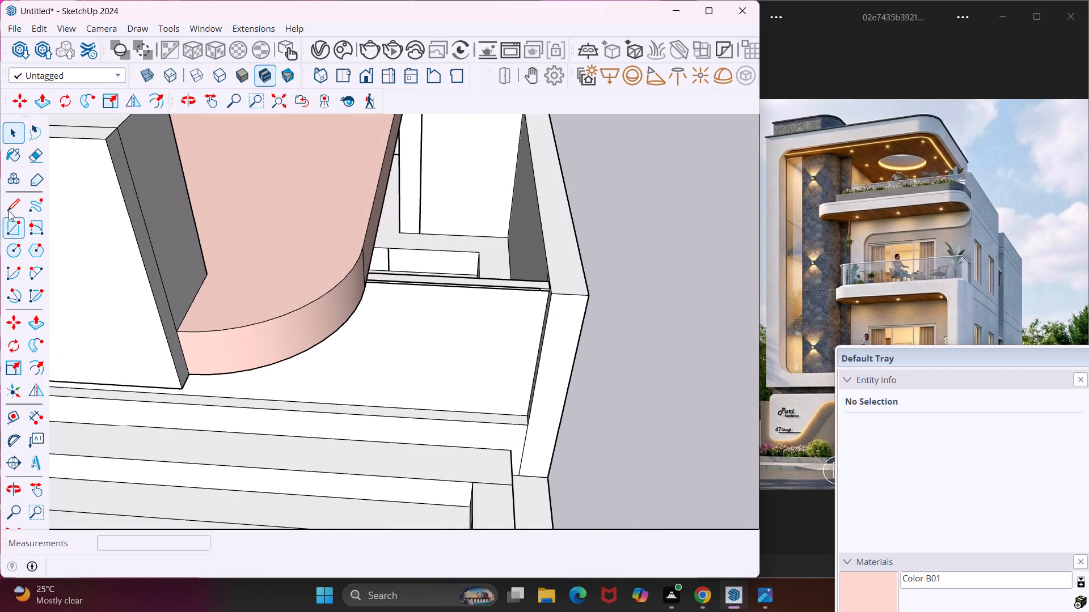
left_click(15, 197)
scroll(370, 286, "up", 4)
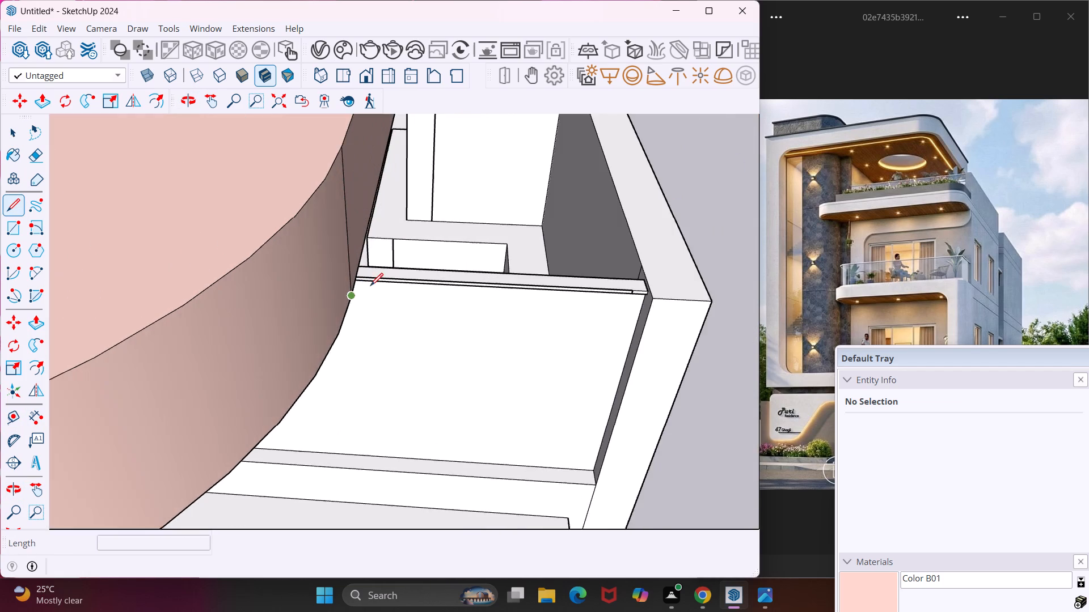
scroll(370, 286, "up", 3)
scroll(320, 296, "down", 3)
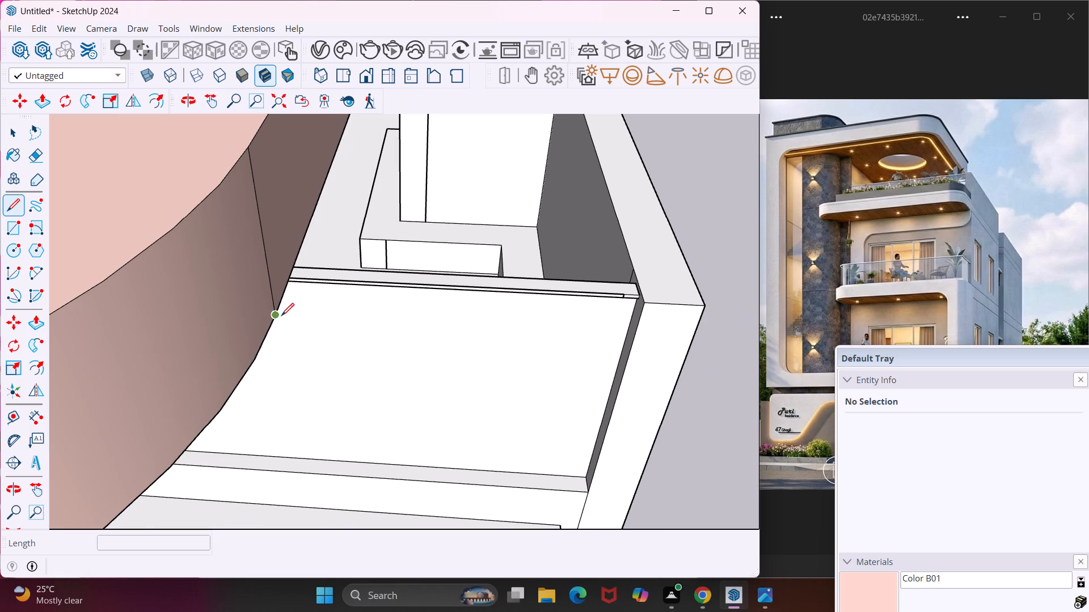
left_click(277, 316)
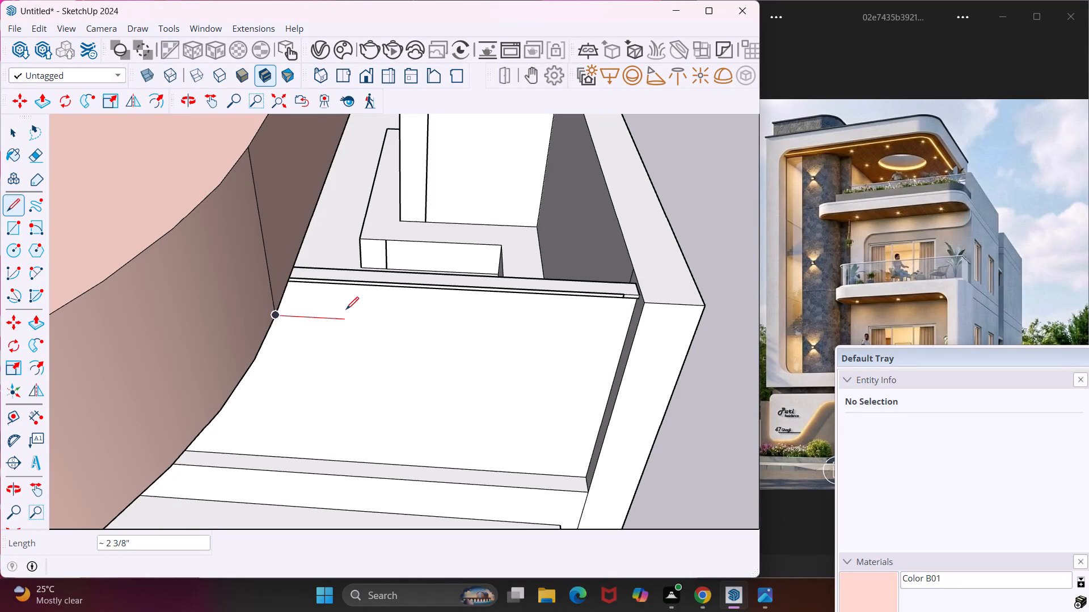
key("2")
key("space")
type("3/")
type("16\"")
key("Return")
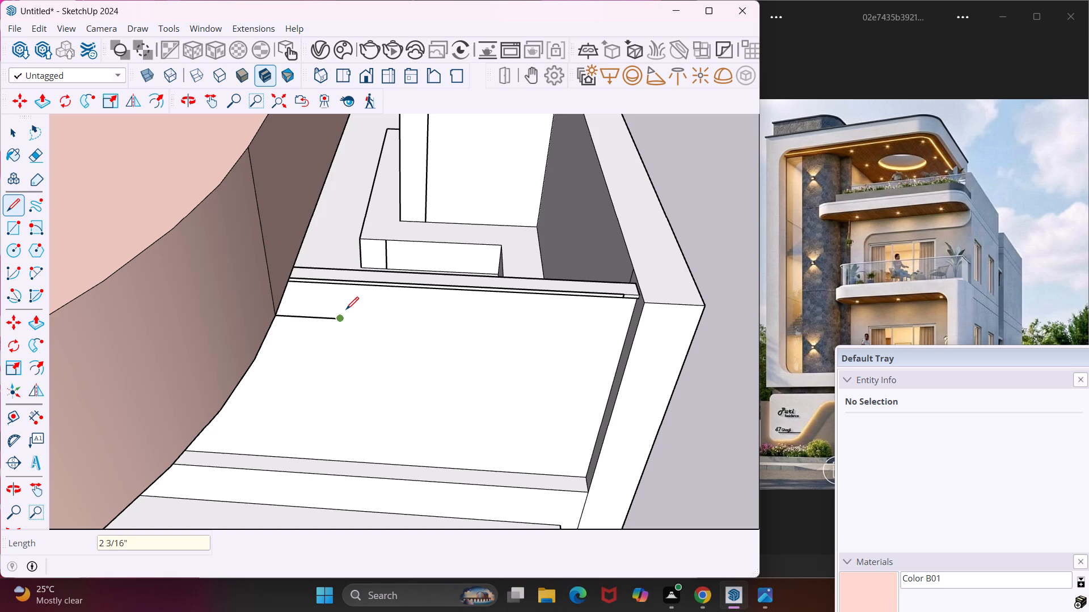
scroll(346, 309, "down", 5)
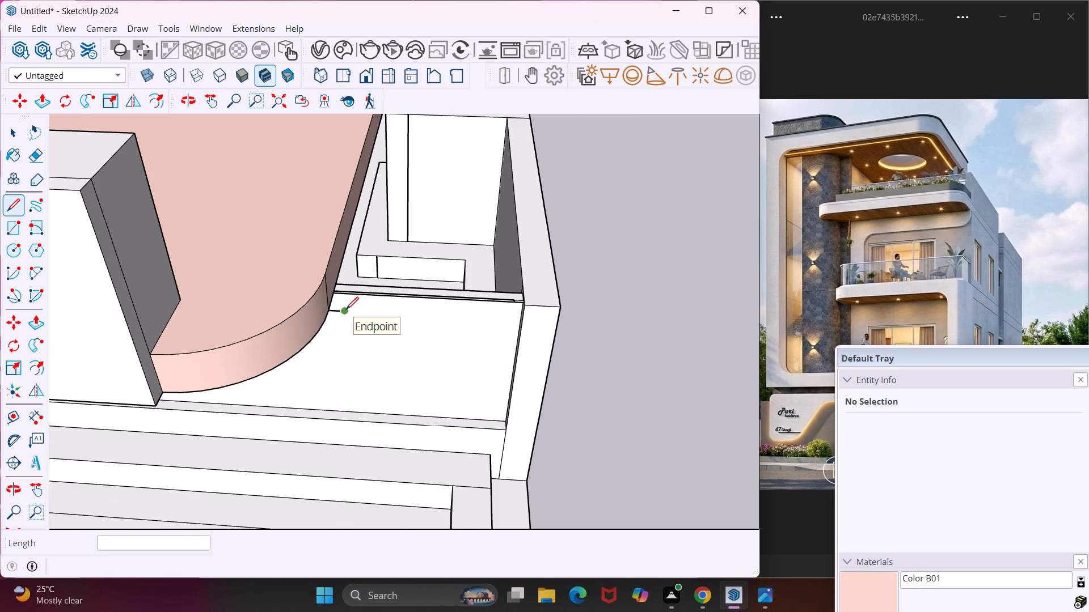
Draw a 2-point arc from the beam's bottom end corner to the short line's outer endpoint, bulging 5 3/8" around the slab's rounded corner.
key("Escape")
key("space")
middle_click_drag(345, 309, 334, 301)
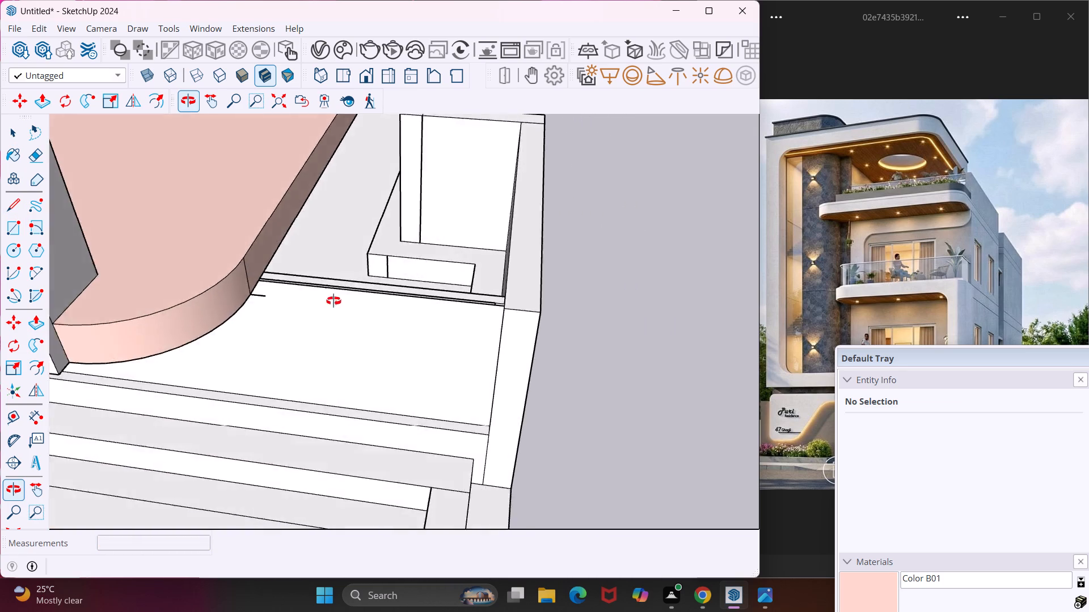
middle_click_drag(334, 301, 343, 296)
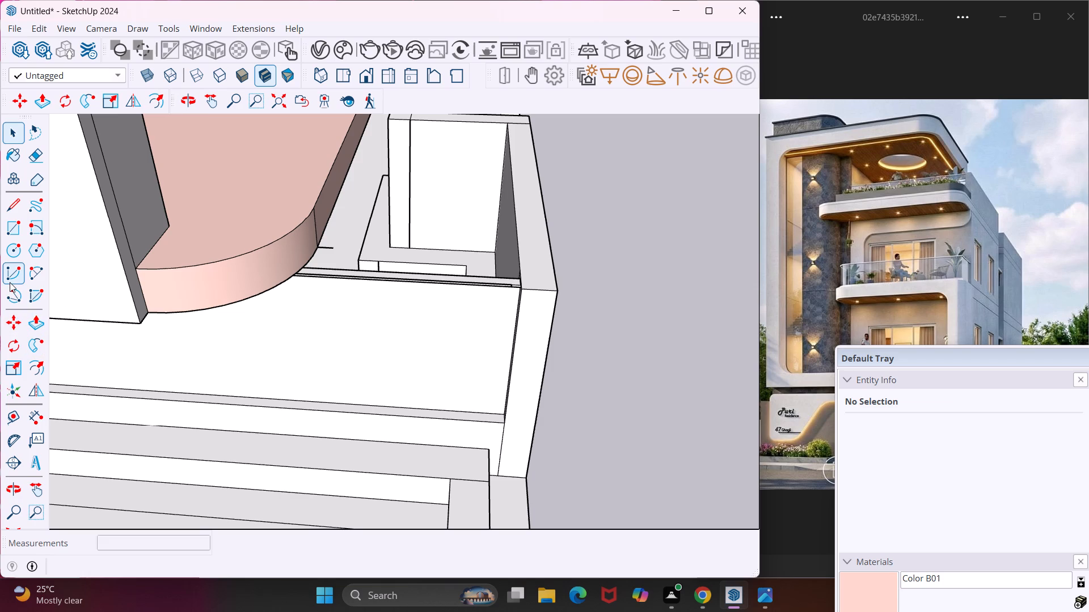
left_click(27, 274)
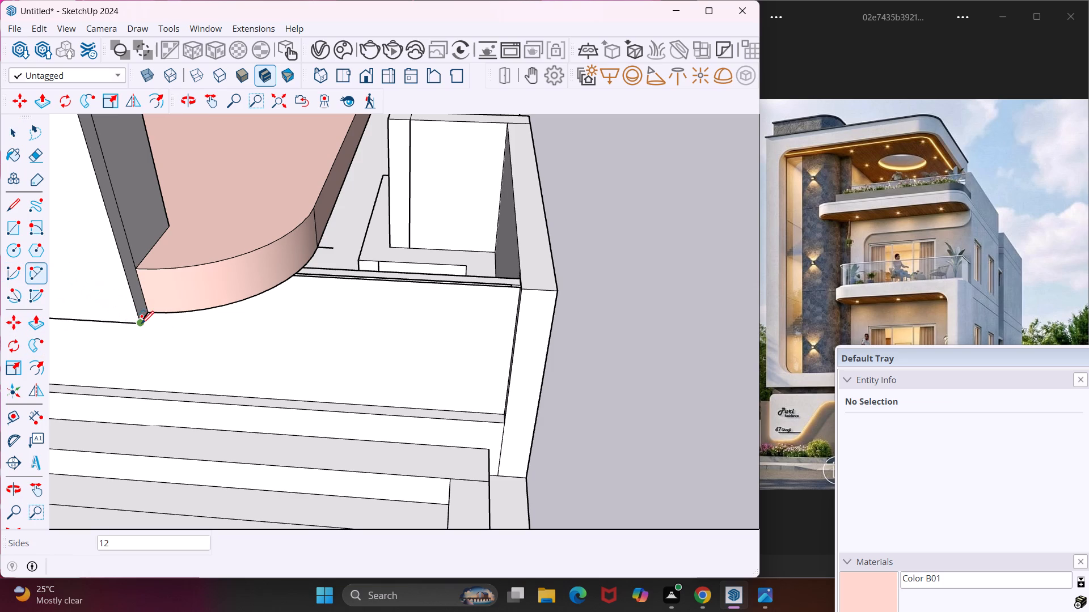
left_click(141, 324)
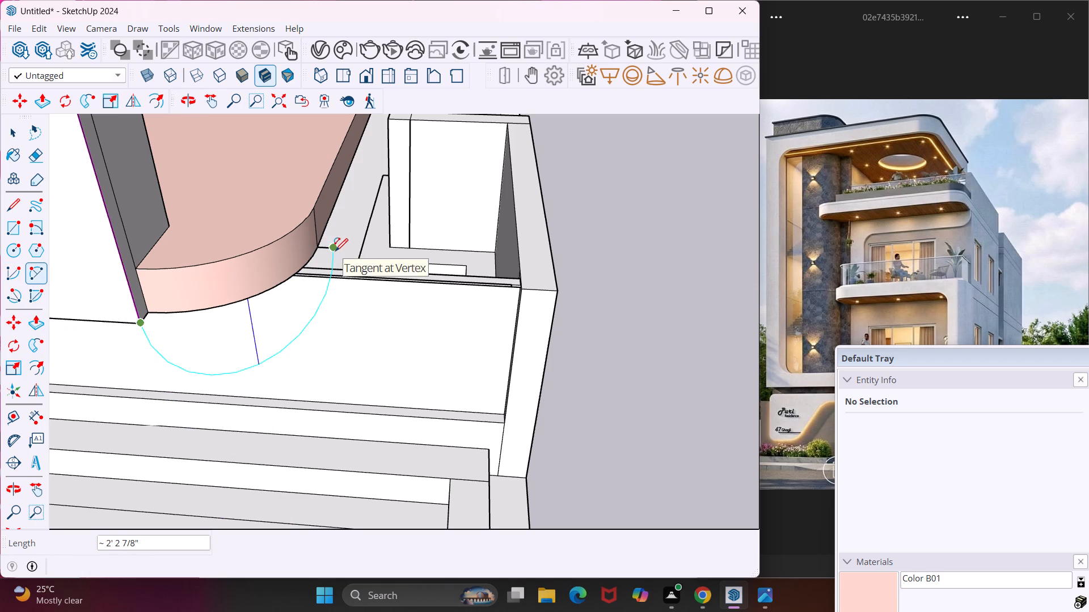
left_click(333, 249)
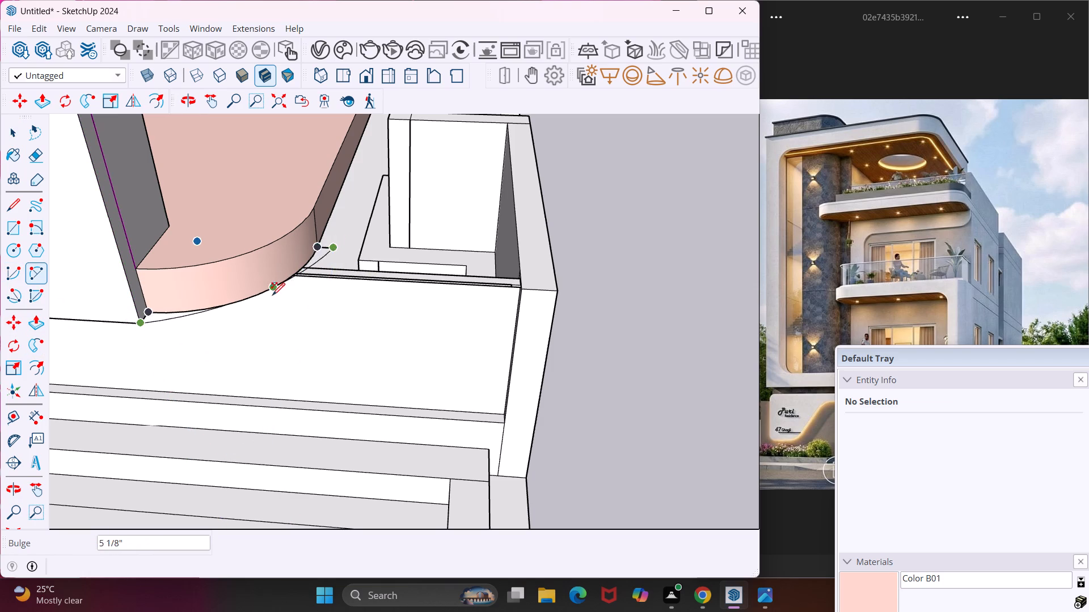
middle_click_drag(272, 296, 122, 367)
scroll(124, 355, "down", 13)
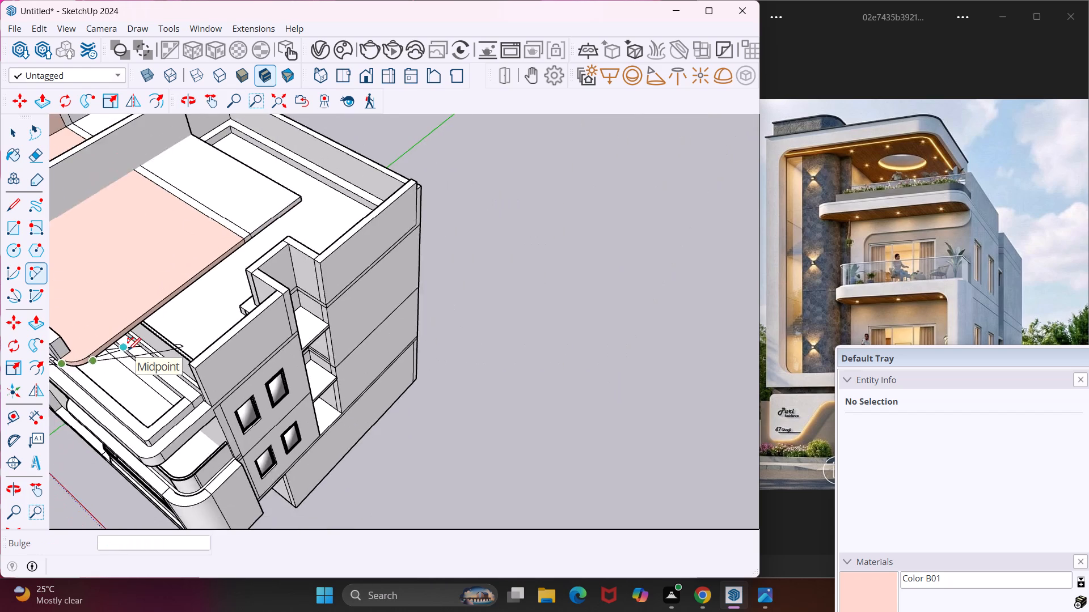
scroll(128, 350, "down", 2)
scroll(85, 370, "up", 8)
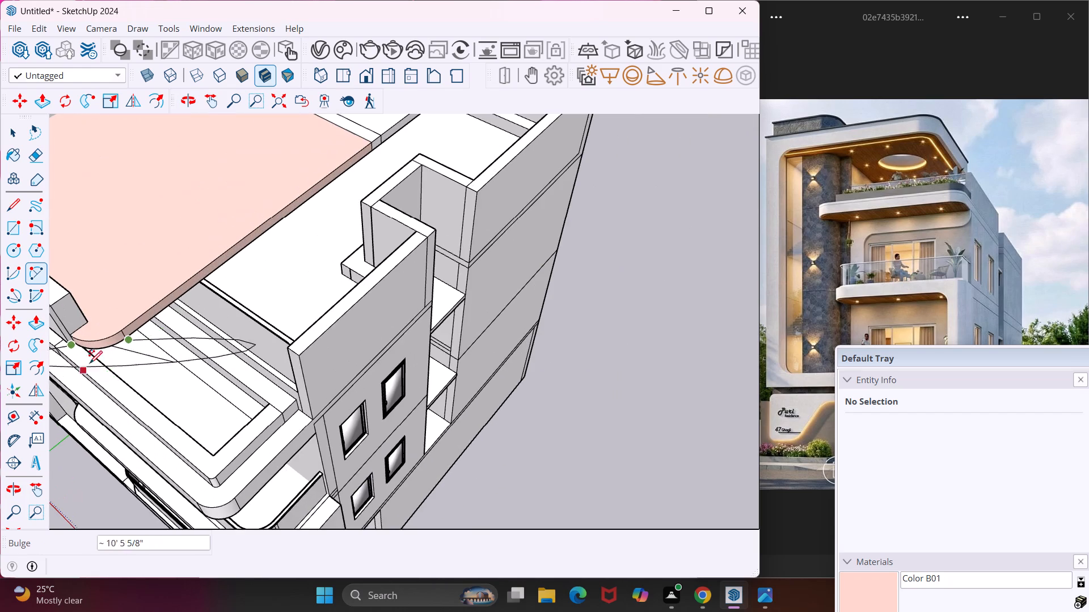
scroll(96, 356, "up", 8)
middle_click_drag(104, 335, 23, 348)
scroll(133, 306, "up", 1)
scroll(136, 306, "down", 6)
scroll(197, 267, "down", 11)
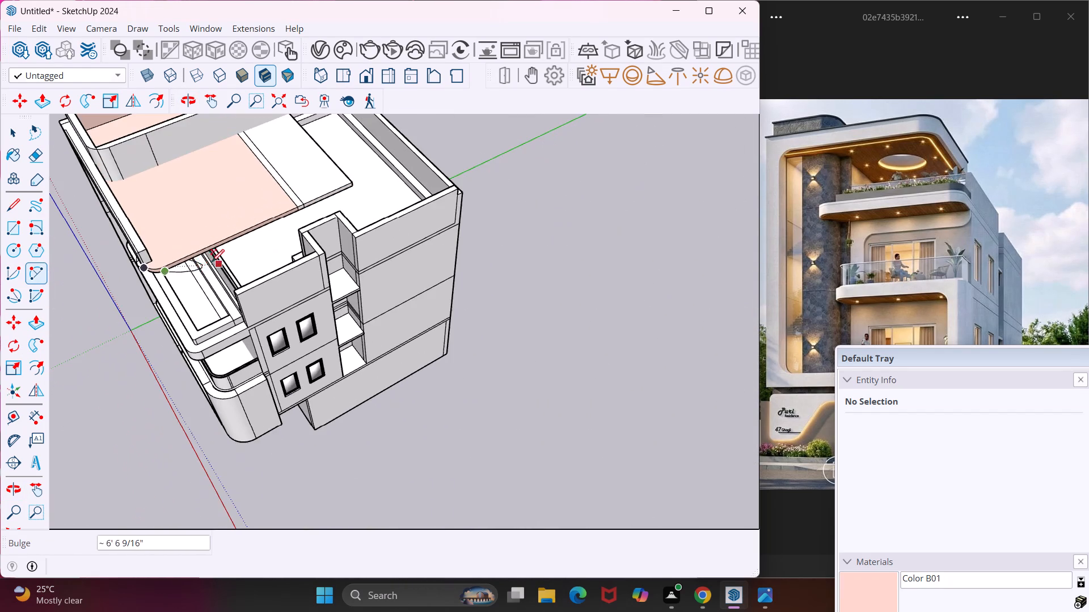
scroll(139, 279, "up", 9)
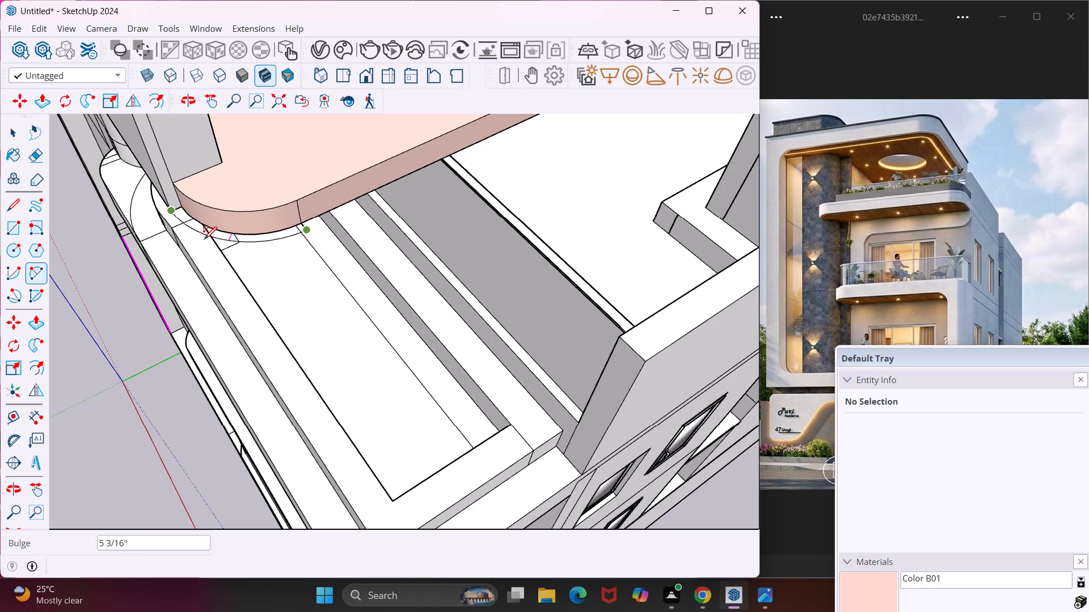
scroll(208, 233, "up", 3)
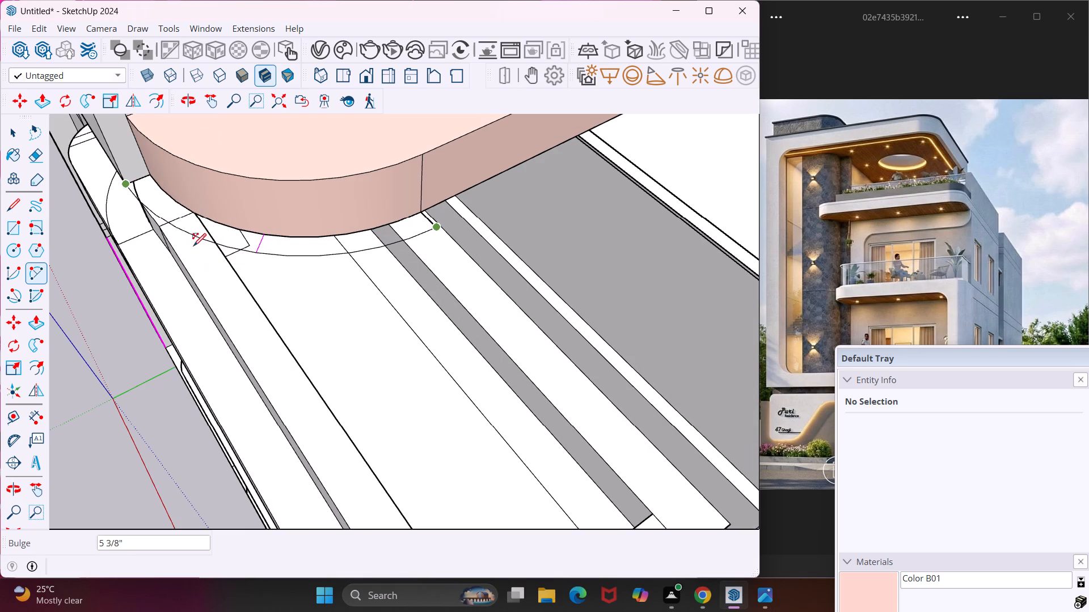
left_click(193, 247)
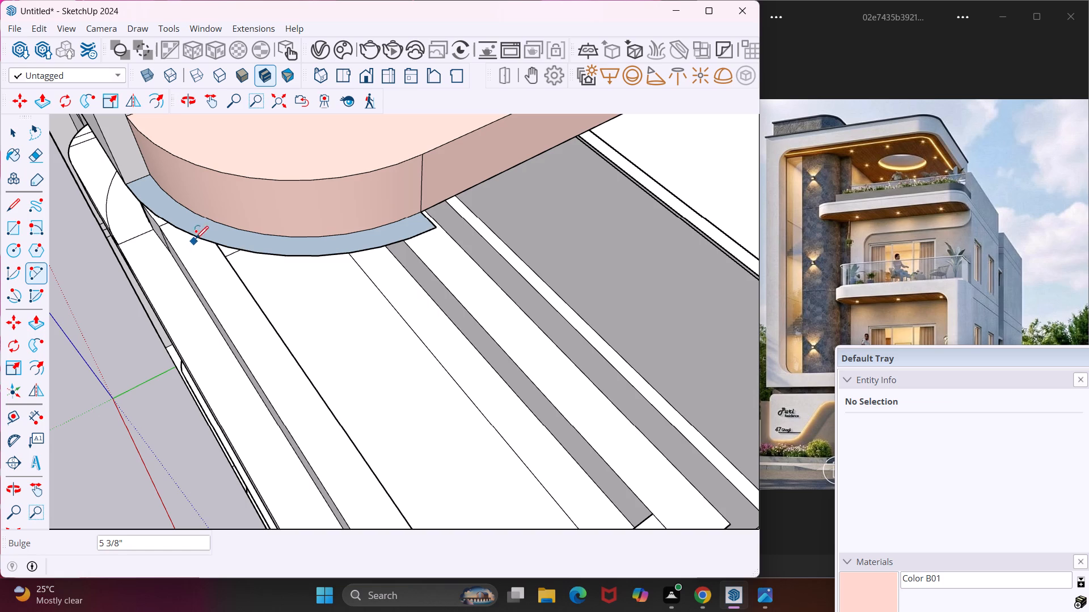
key("Escape")
key("space")
Push/Pull the curved strip face around the roof slab's rounded corner up 2' 3 3/4", level with the beam's top.
left_click(193, 229)
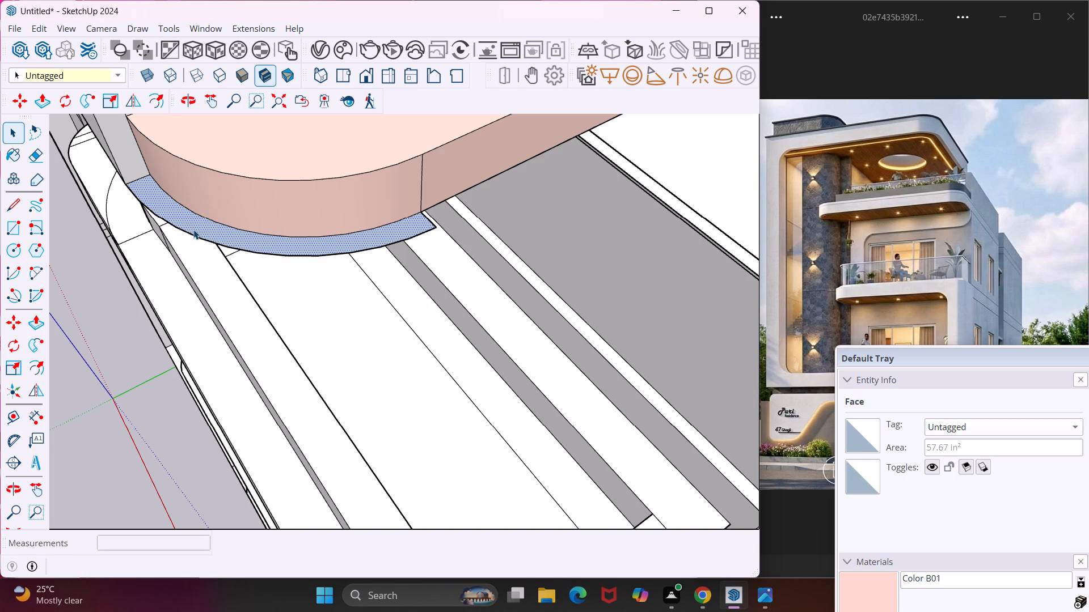
key("p")
left_click(193, 229)
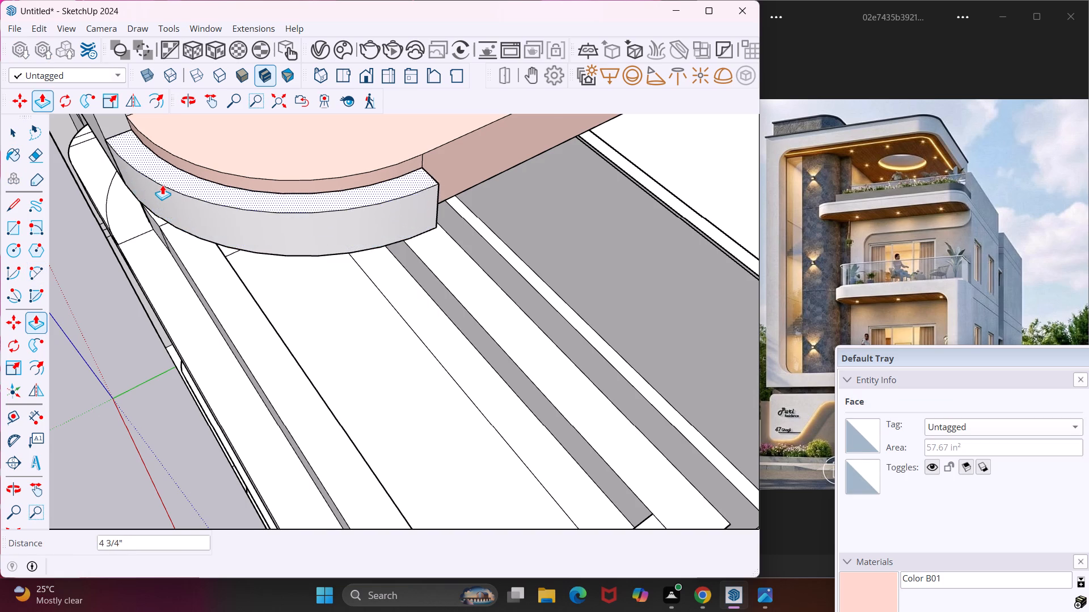
scroll(162, 185, "down", 16)
scroll(170, 186, "down", 5)
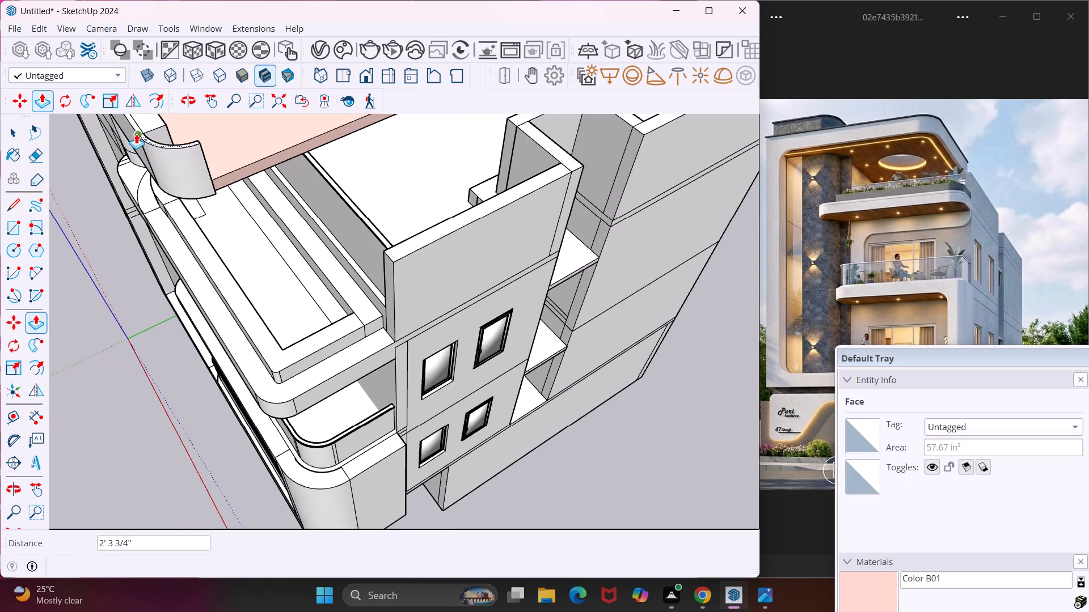
left_click(137, 132)
middle_click_drag(157, 132, 86, 160)
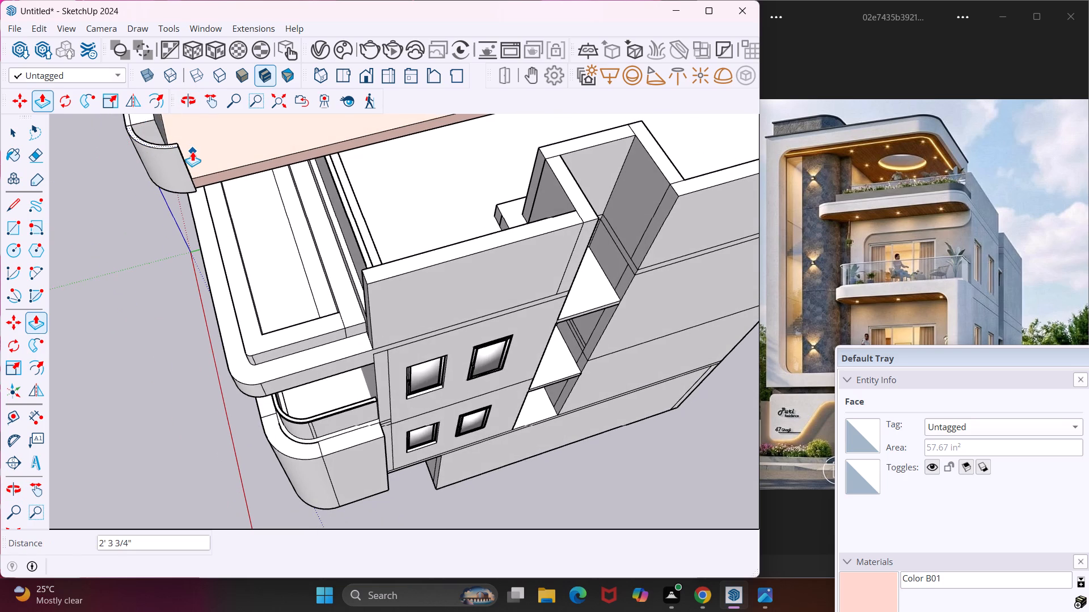
key("Escape")
key("space")
Push/Pull the curved strip's end face about 22' 4 1/16" along the roof slab's straight side to the slab's rear edge.
middle_click_drag(189, 155, 108, 201)
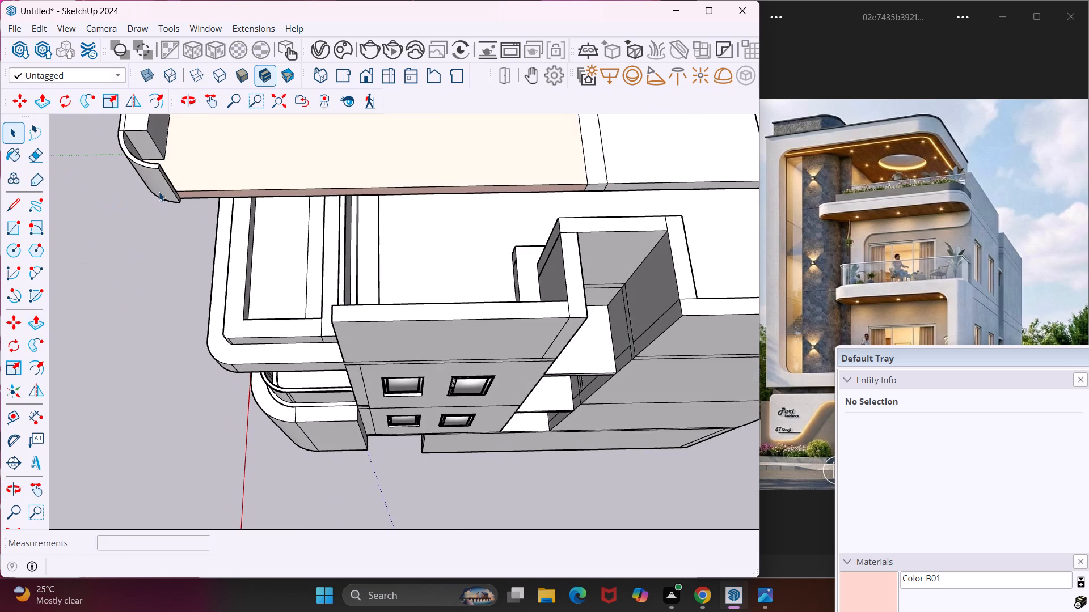
scroll(163, 186, "up", 9)
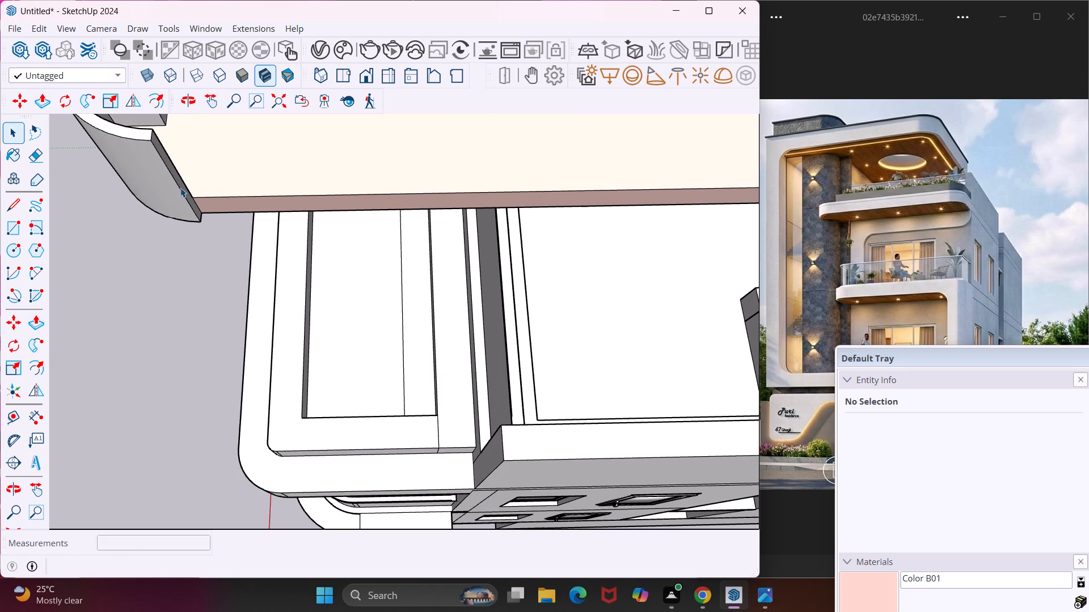
left_click(184, 190)
scroll(184, 190, "up", 2)
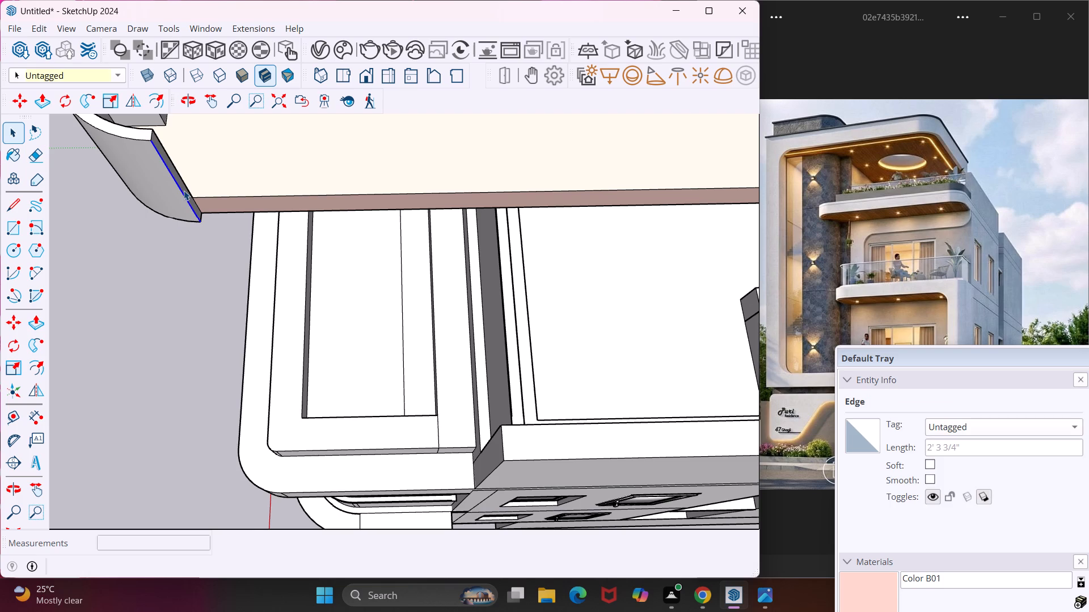
scroll(184, 190, "up", 2)
left_click(187, 192)
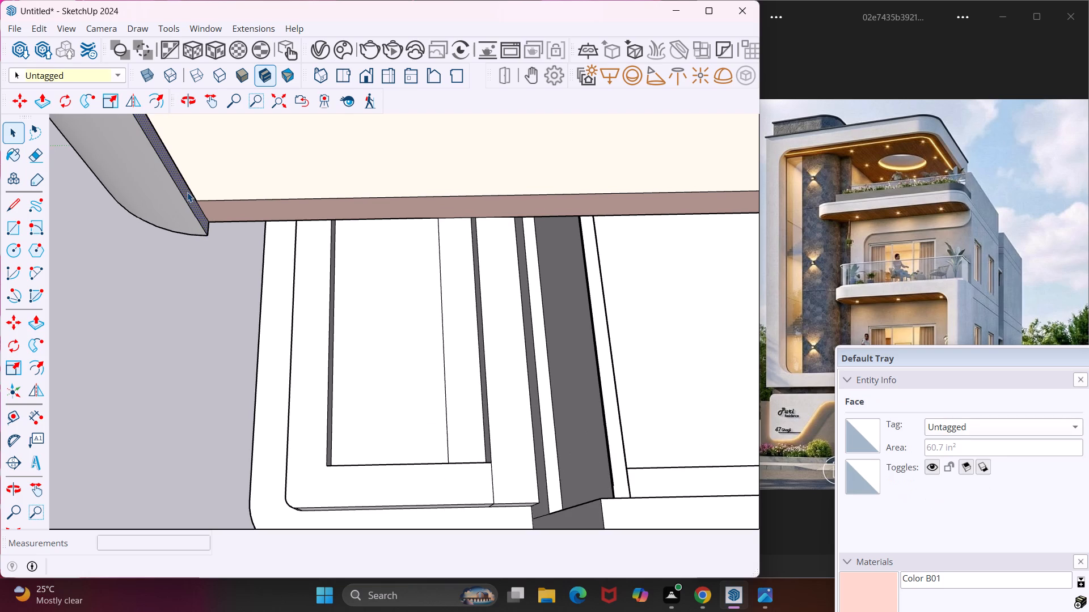
key("p")
left_click(187, 192)
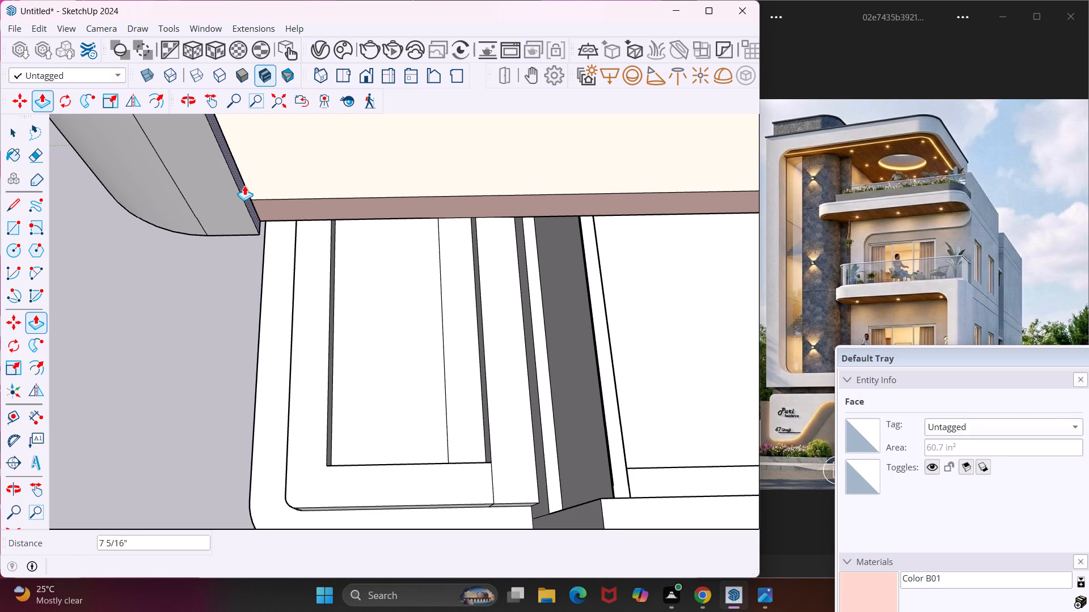
scroll(243, 185, "down", 20)
scroll(243, 185, "down", 3)
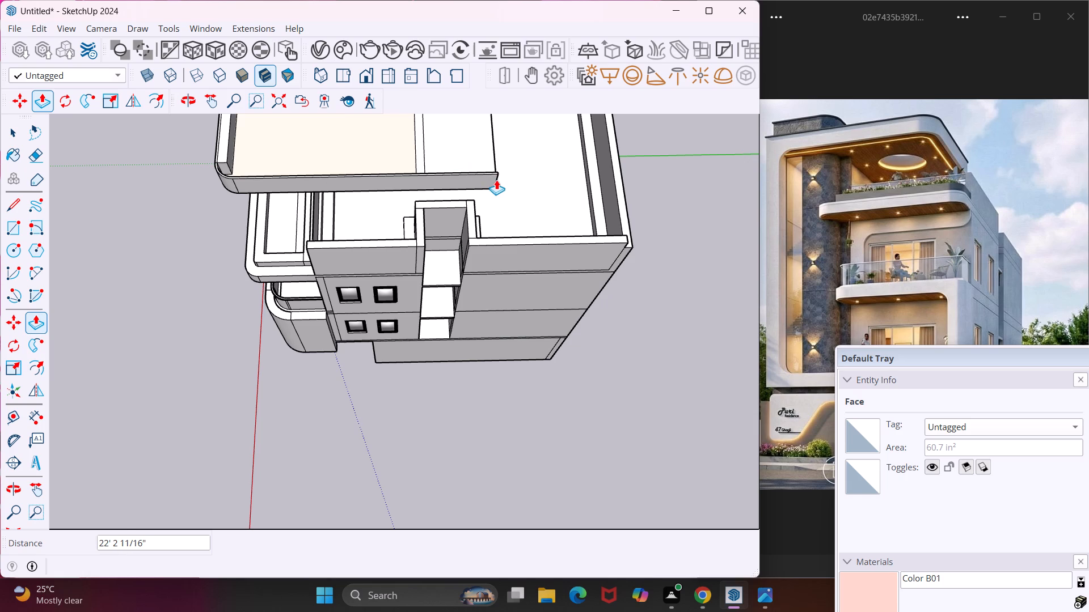
middle_click_drag(496, 180, 355, 218)
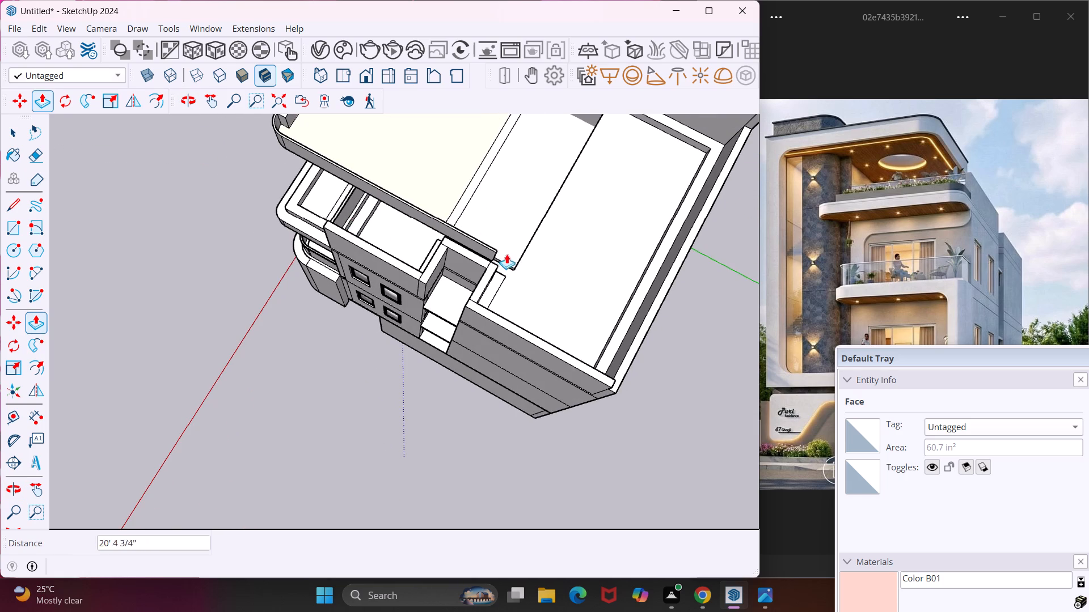
middle_click_drag(518, 267, 324, 185)
scroll(517, 241, "up", 4)
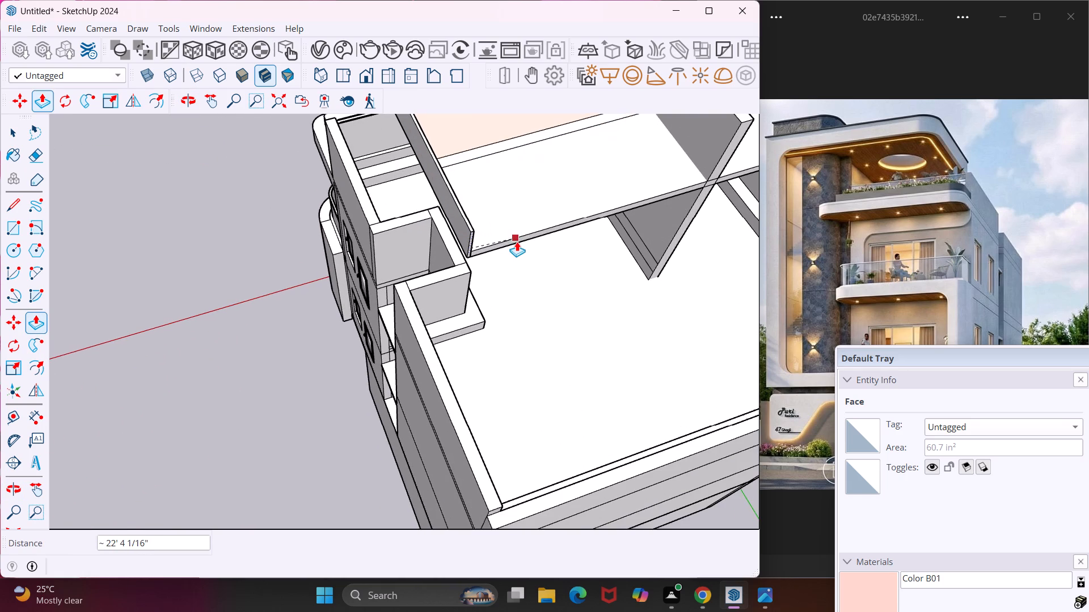
left_click(517, 241)
middle_click_drag(413, 256, 631, 271)
scroll(488, 260, "down", 5)
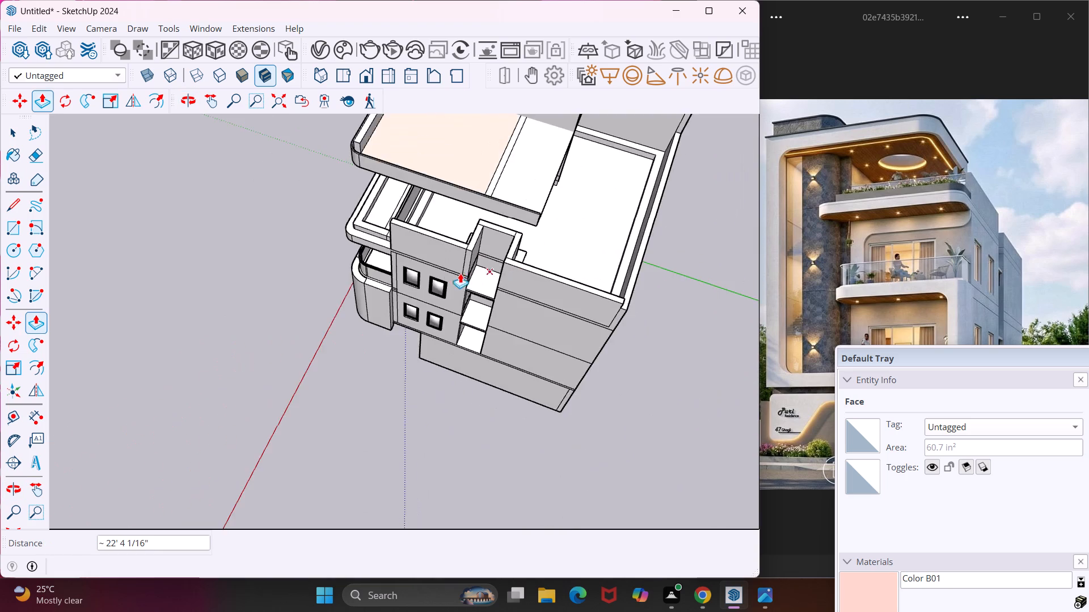
scroll(460, 273, "down", 11)
middle_click_drag(377, 212, 664, 196)
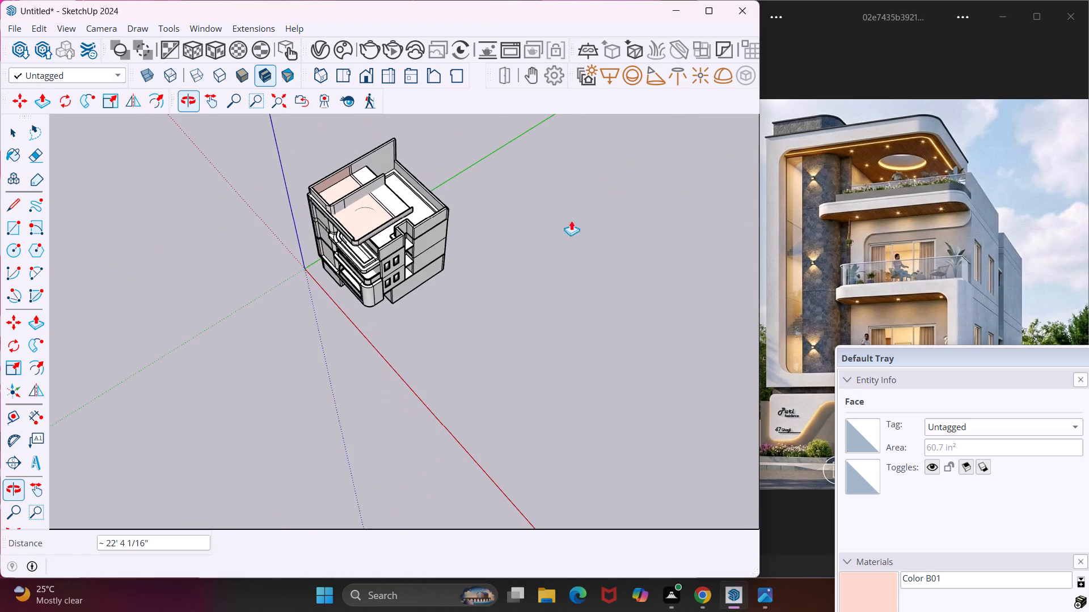
middle_click_drag(307, 206, 605, 118)
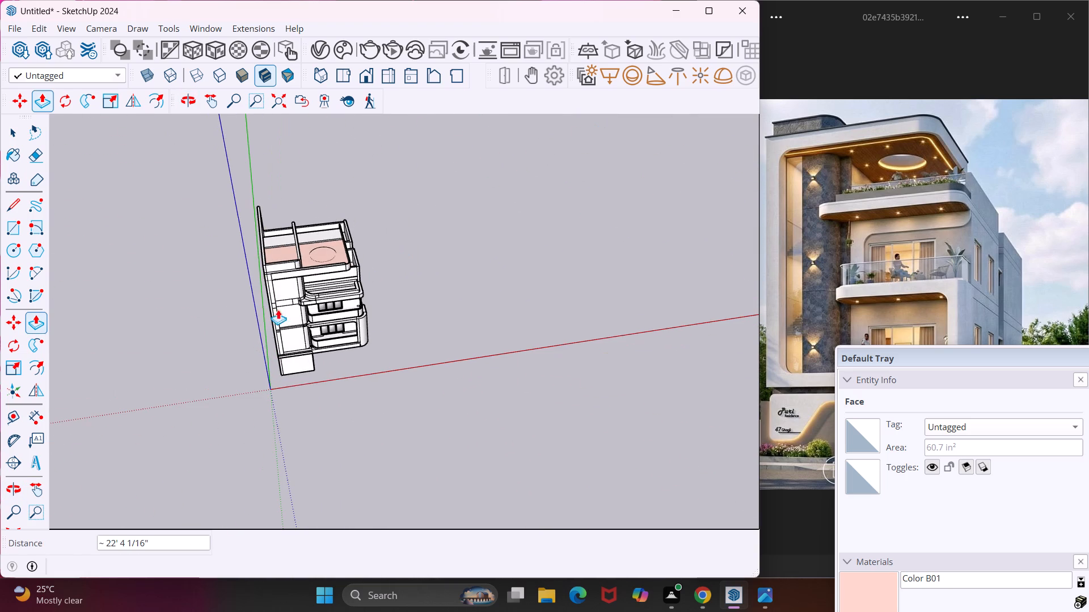
scroll(255, 270, "up", 14)
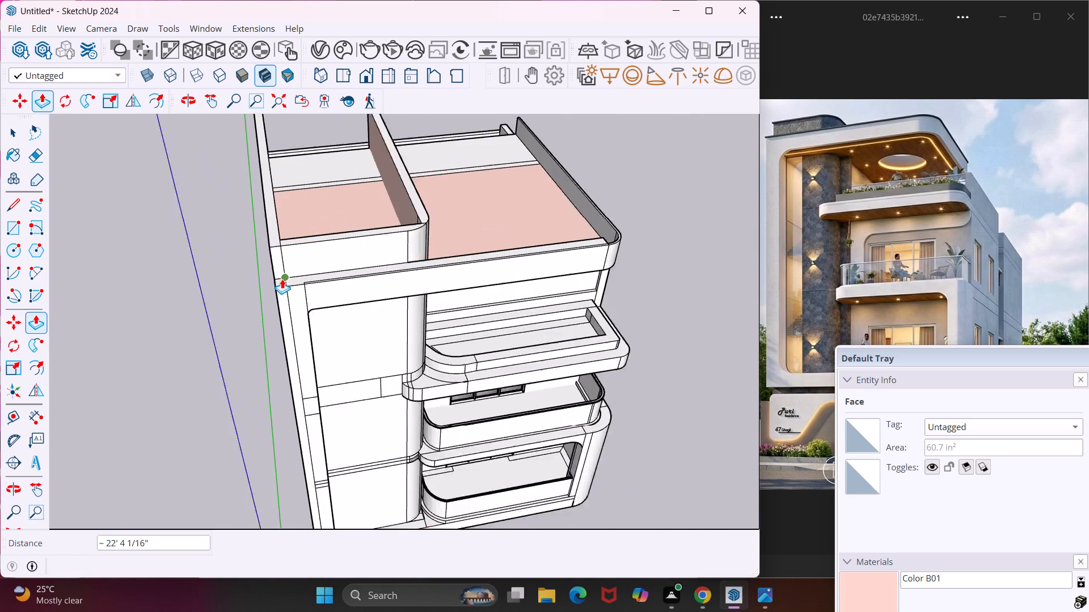
scroll(282, 279, "up", 6)
key("Escape")
key("space")
Draw a 2' line along the red axis on the beam's top, extending the narrow front strip's inner edge to the outer end.
middle_click_drag(283, 279, 301, 288)
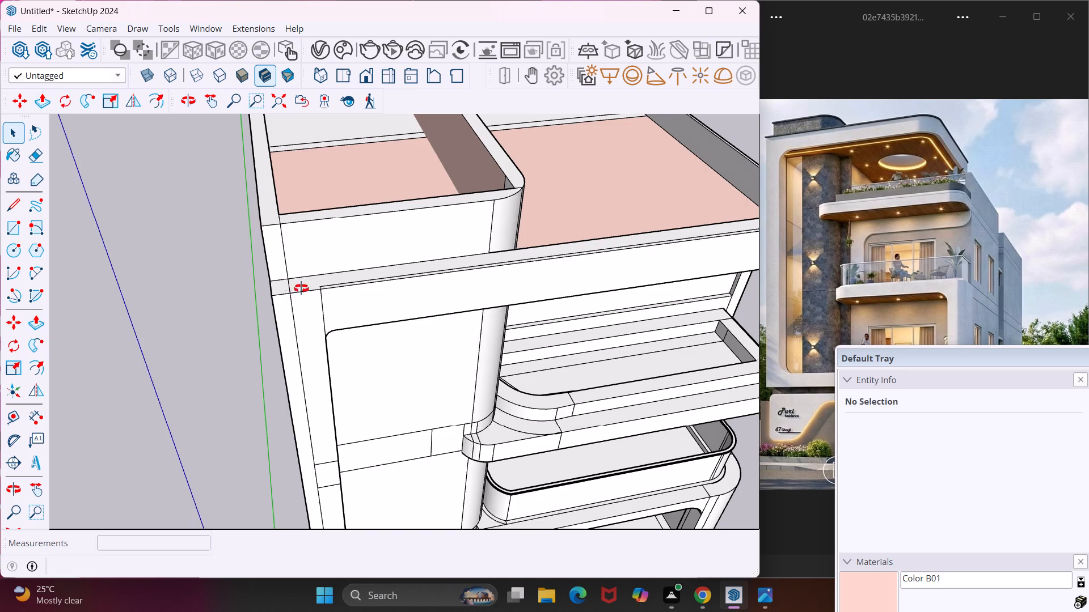
middle_click_drag(301, 288, 402, 314)
scroll(437, 342, "up", 9)
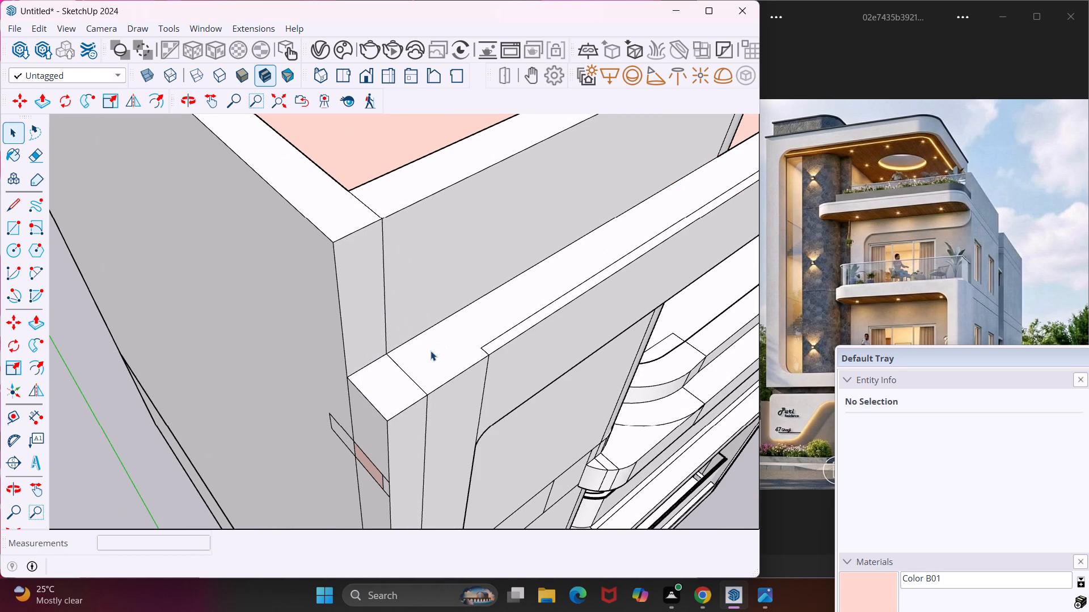
left_click(6, 209)
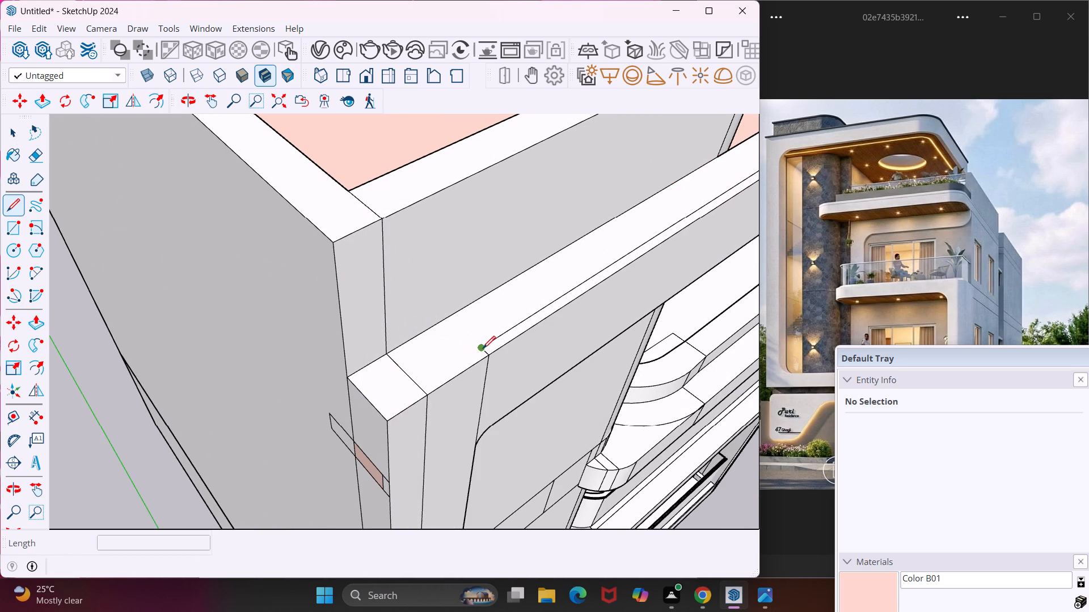
left_click(483, 348)
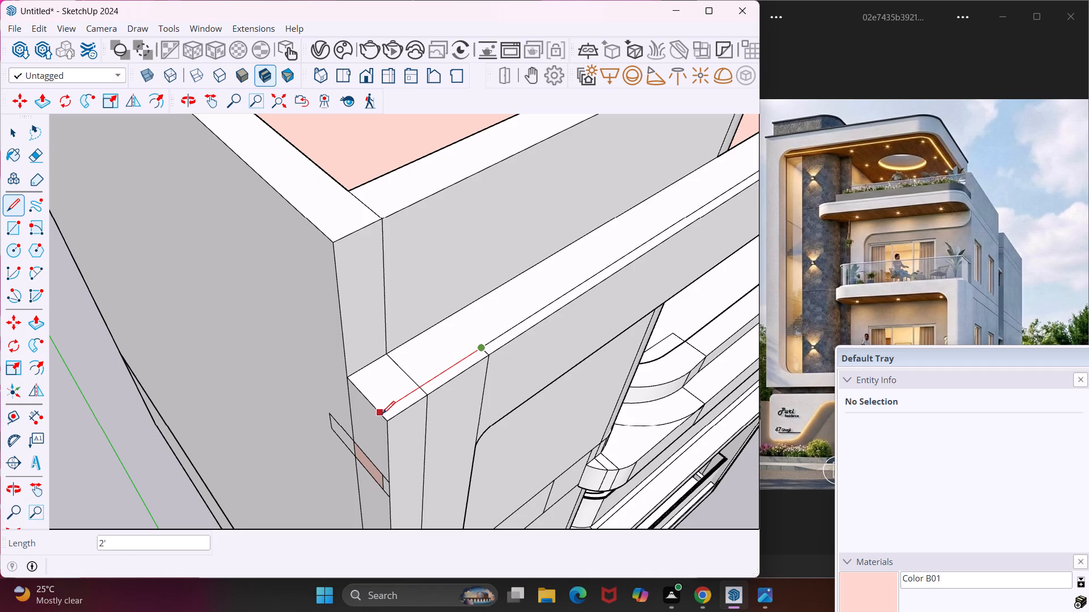
left_click(382, 414)
key("Escape")
key("space")
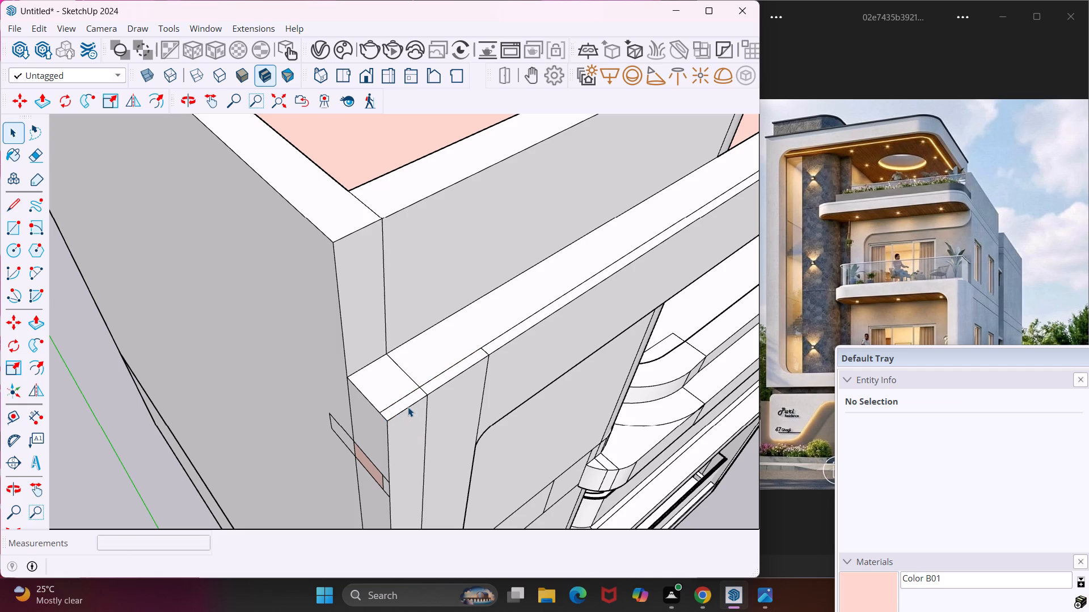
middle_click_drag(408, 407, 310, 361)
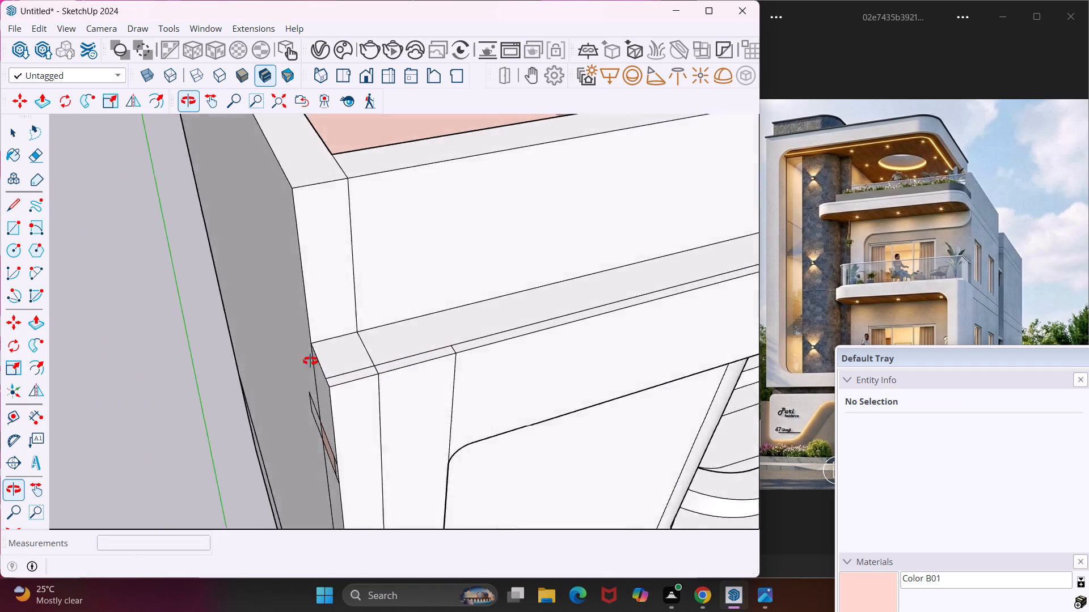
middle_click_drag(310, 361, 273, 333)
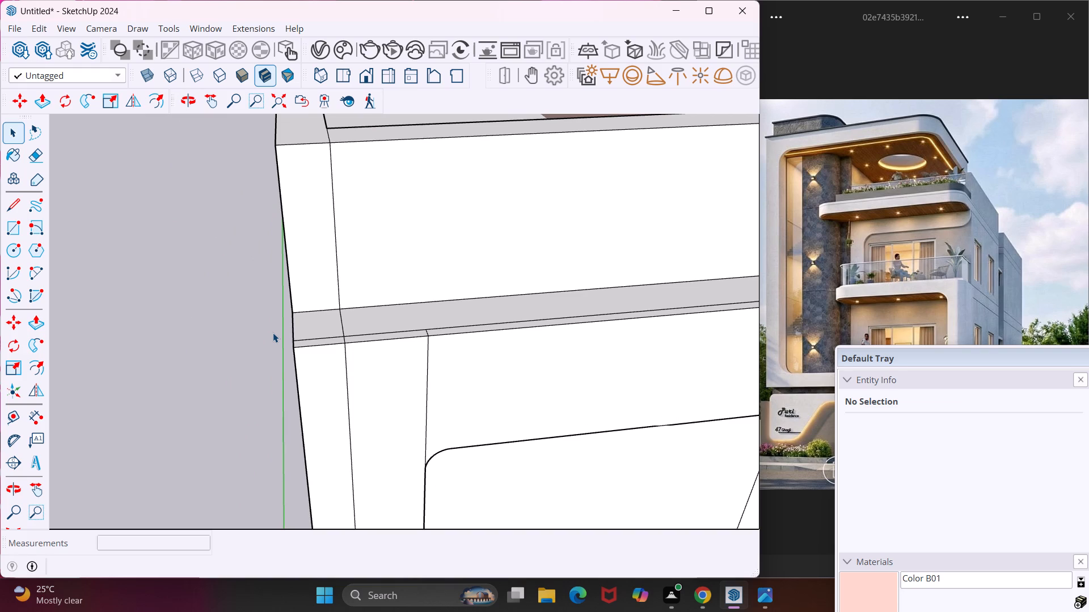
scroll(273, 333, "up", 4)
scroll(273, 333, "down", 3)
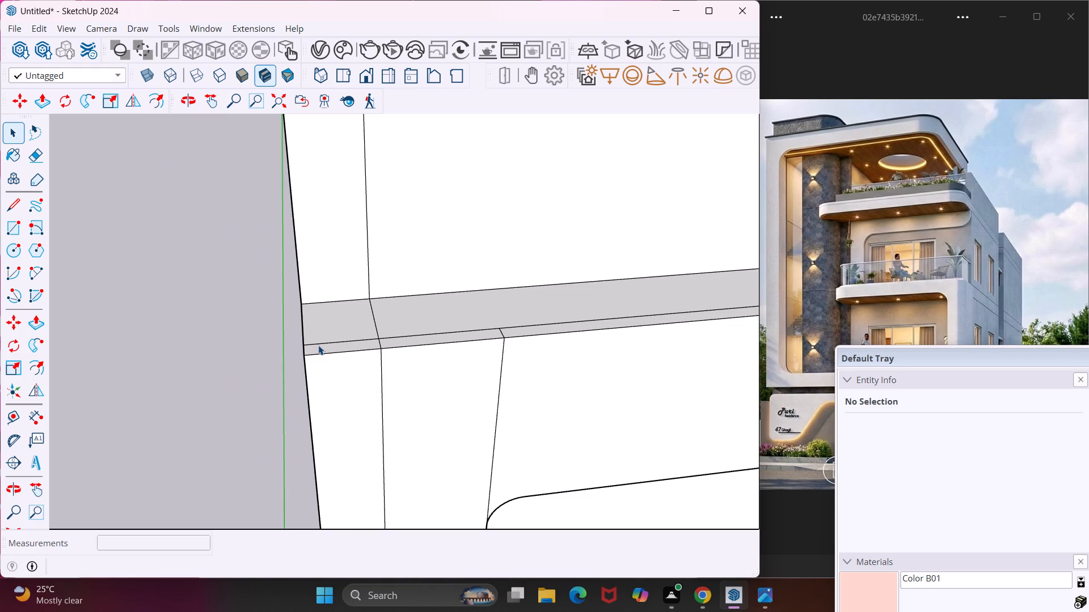
Draw a vertical rectangle about 3 7/8" by 1 7/16" across the outer end of the narrow front strip on the beam's top.
middle_click_drag(318, 345, 251, 363)
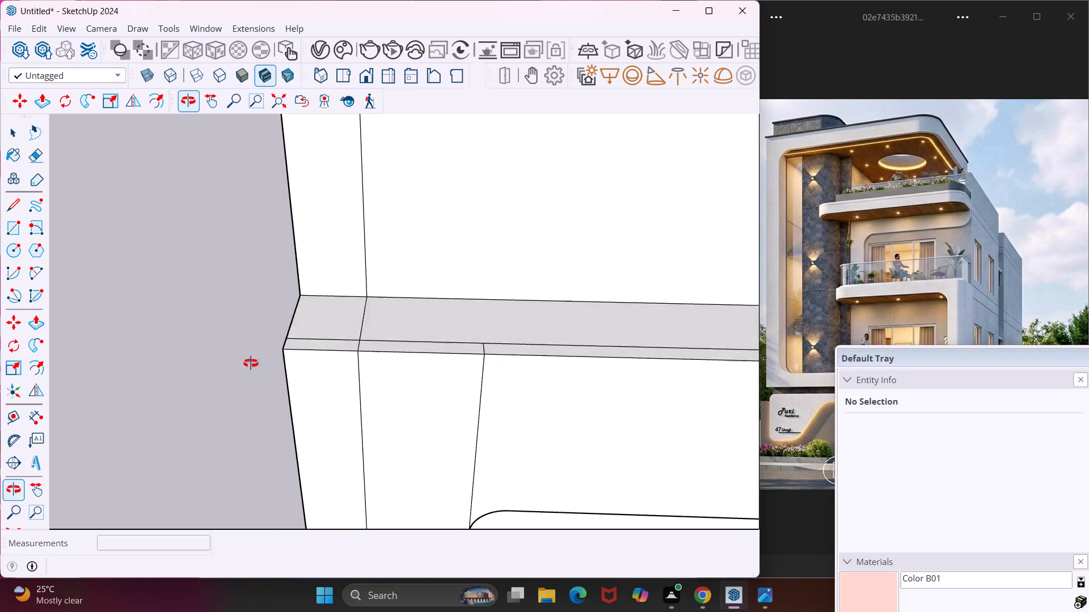
middle_click_drag(251, 363, 88, 407)
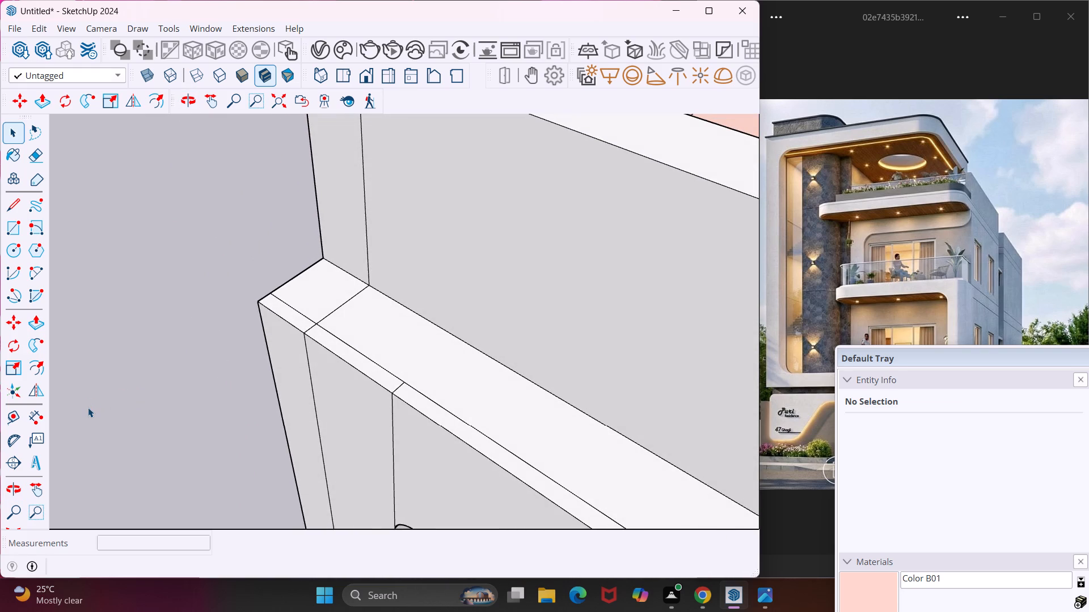
left_click(18, 223)
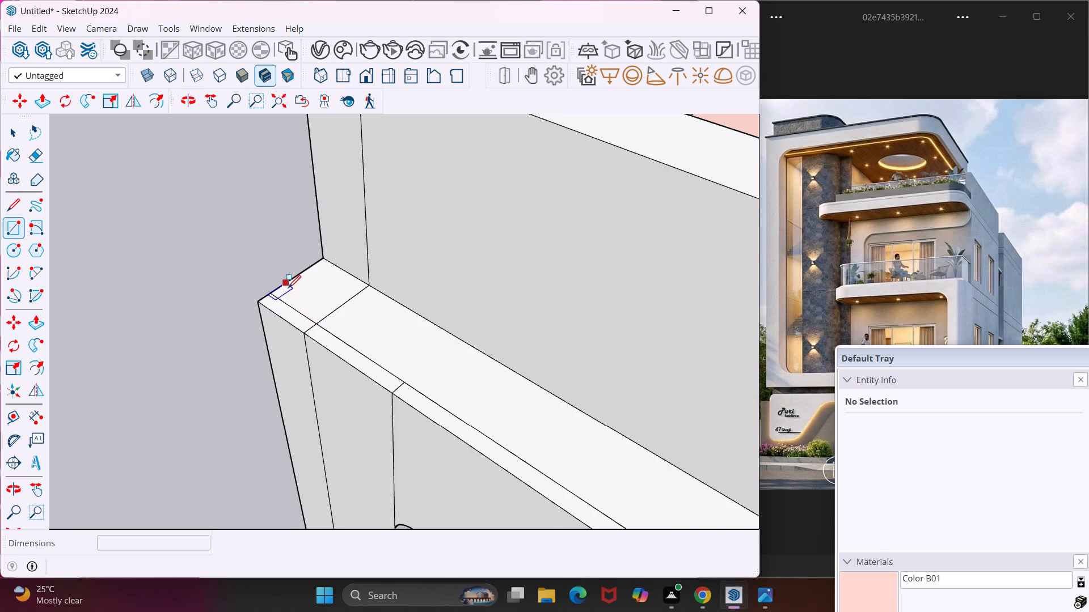
scroll(288, 288, "up", 6)
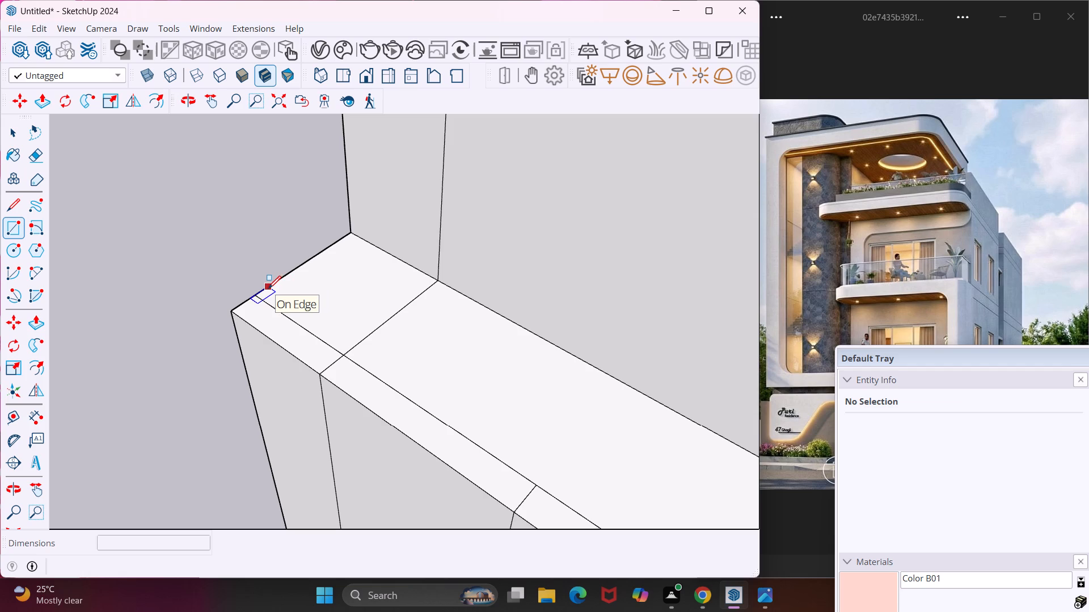
left_click(268, 288)
middle_click_drag(255, 280, 221, 230)
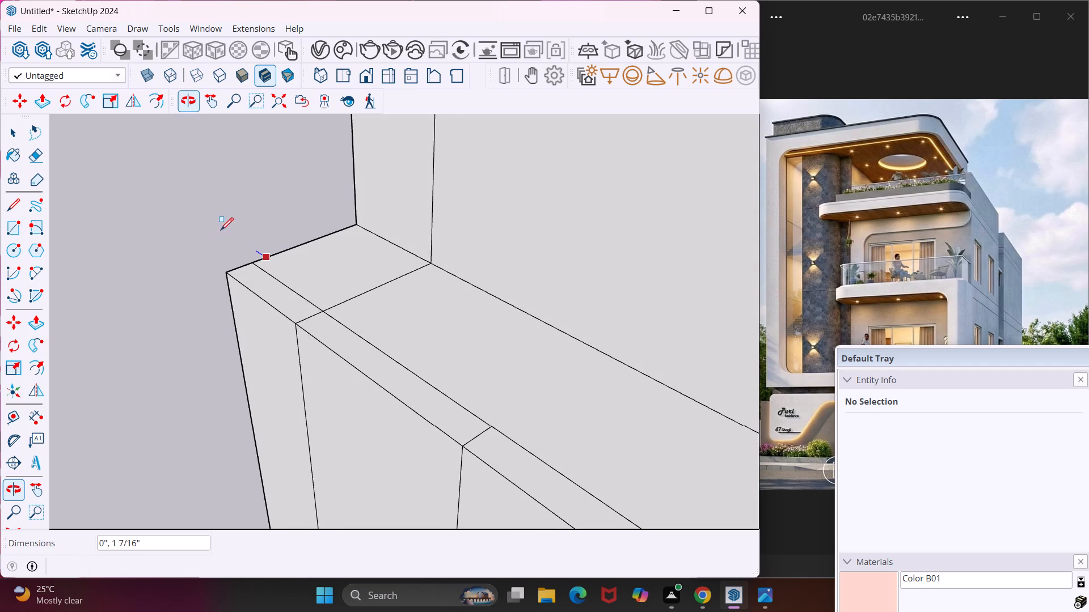
key("Up")
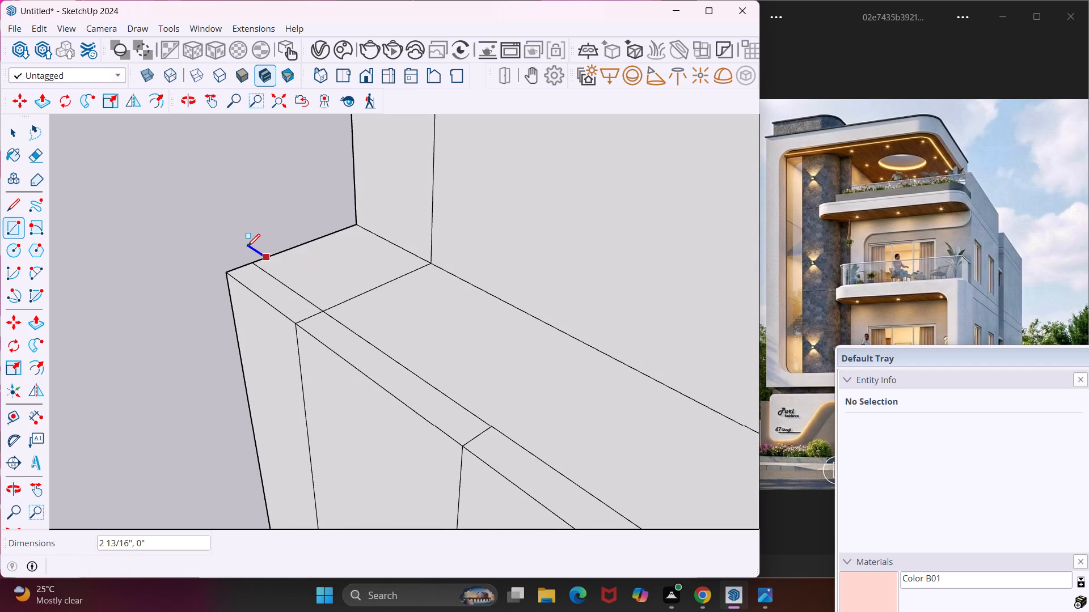
middle_click_drag(258, 261, 184, 228)
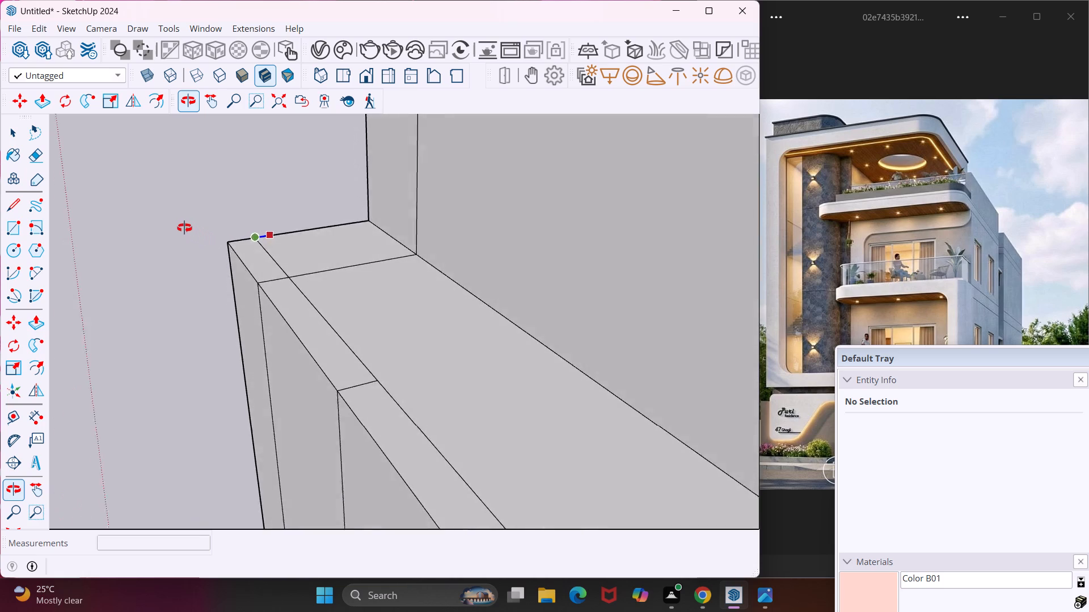
middle_click_drag(184, 228, 181, 227)
scroll(181, 227, "up", 1)
middle_click_drag(241, 229, 209, 215)
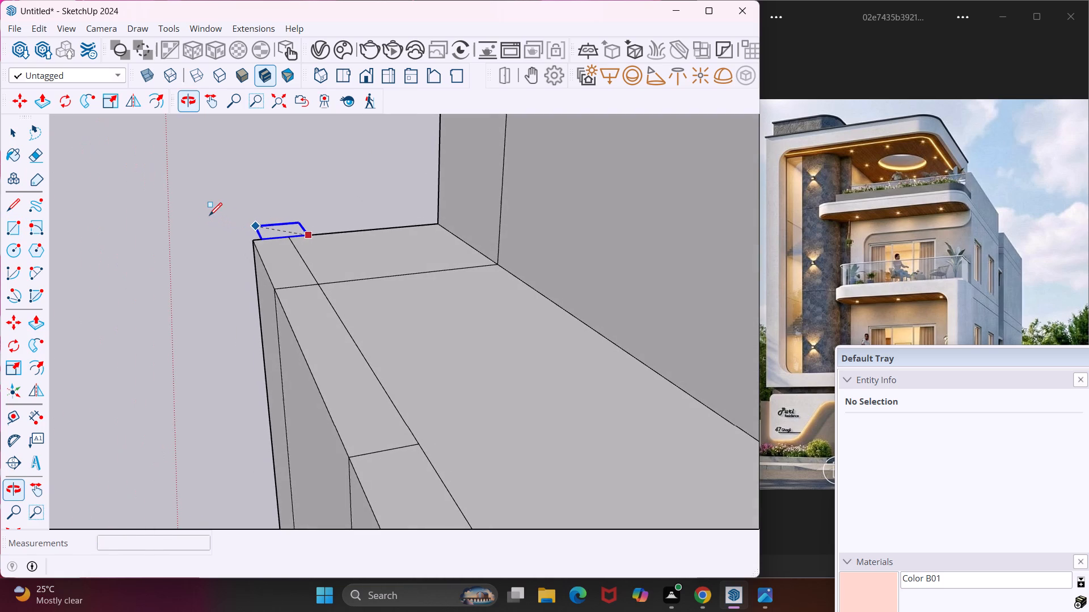
key("Left")
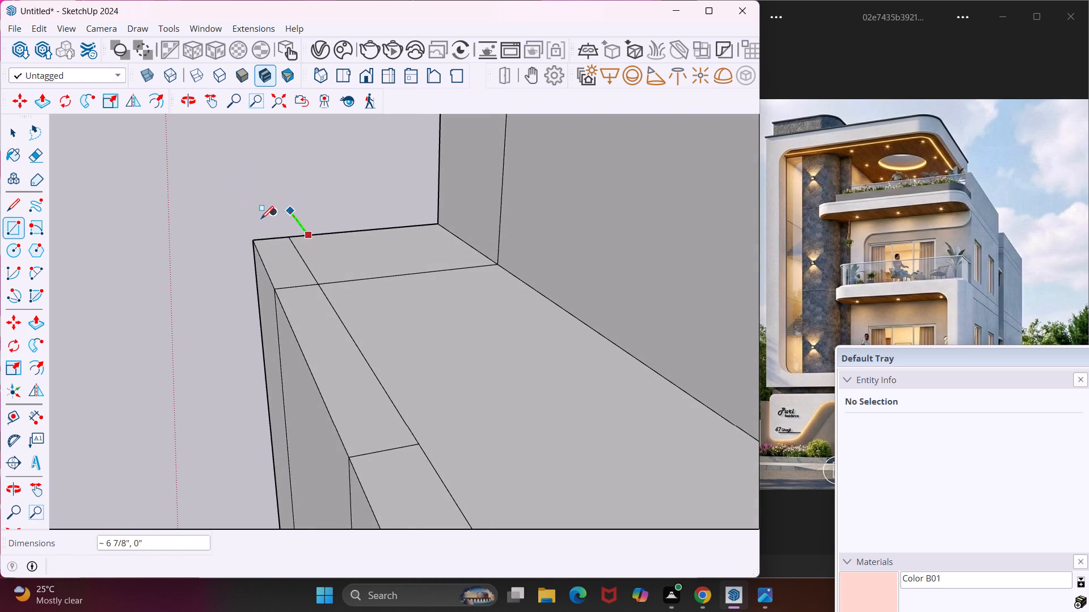
key("Right")
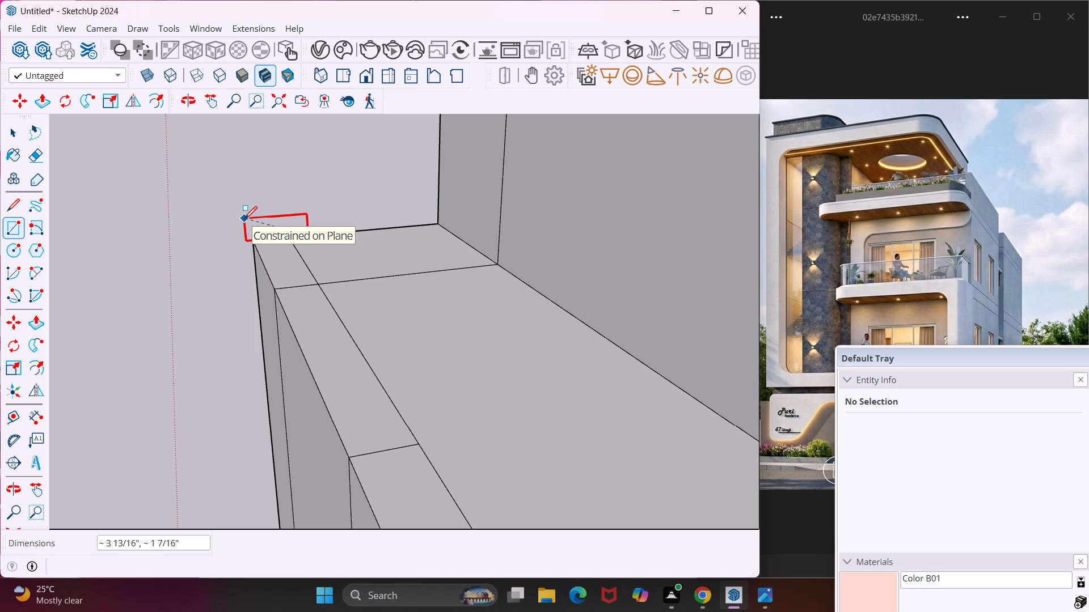
left_click(244, 219)
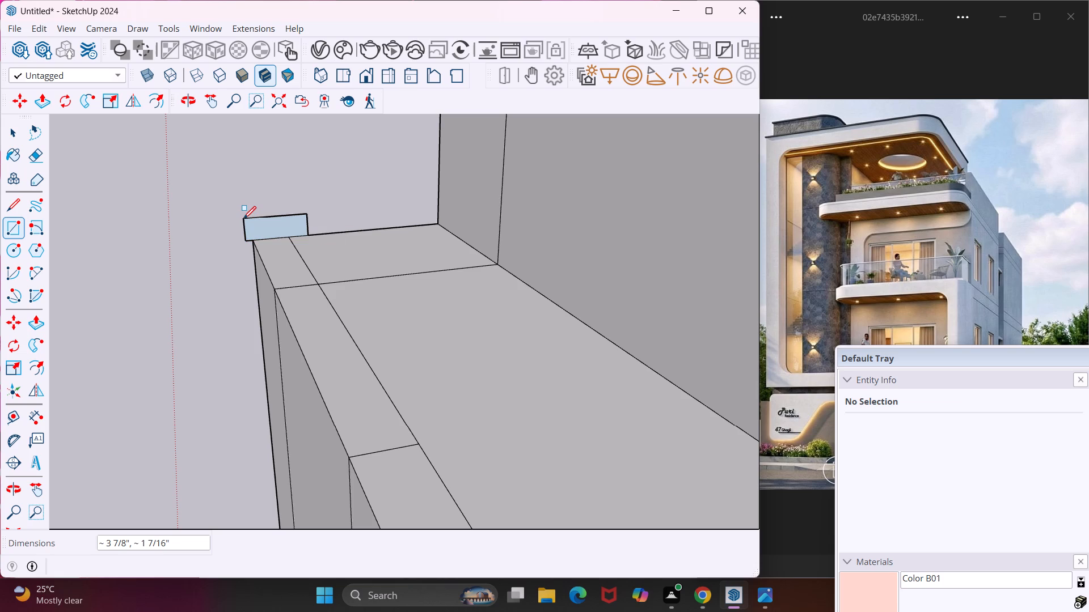
key("Escape")
key("space")
Erase the two short dividing lines across the narrow front strip near the beam's outer end.
middle_click_drag(271, 228, 369, 250)
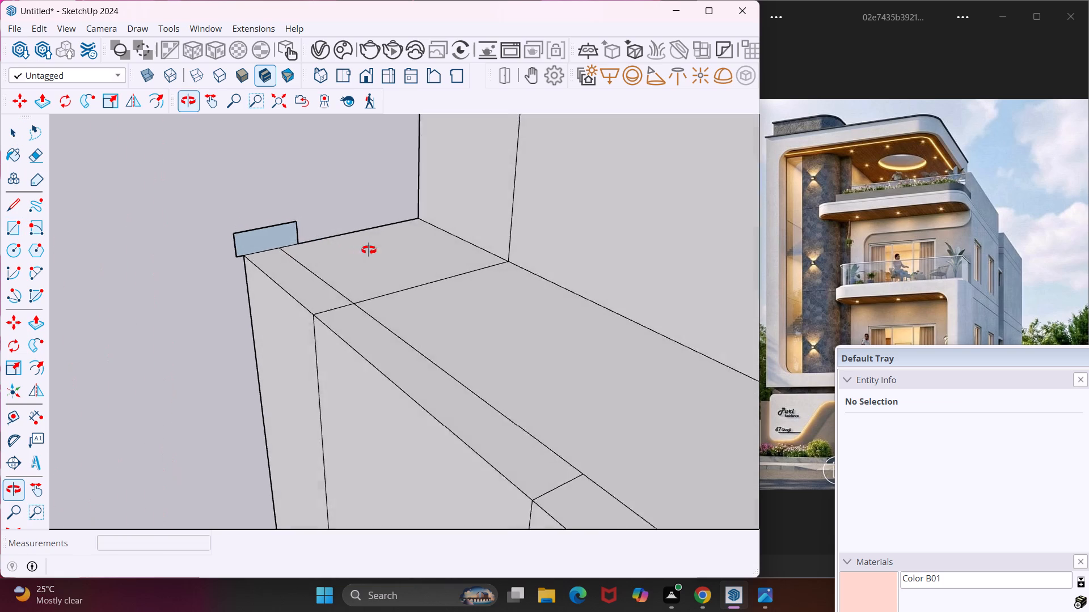
middle_click_drag(369, 250, 372, 250)
key("e")
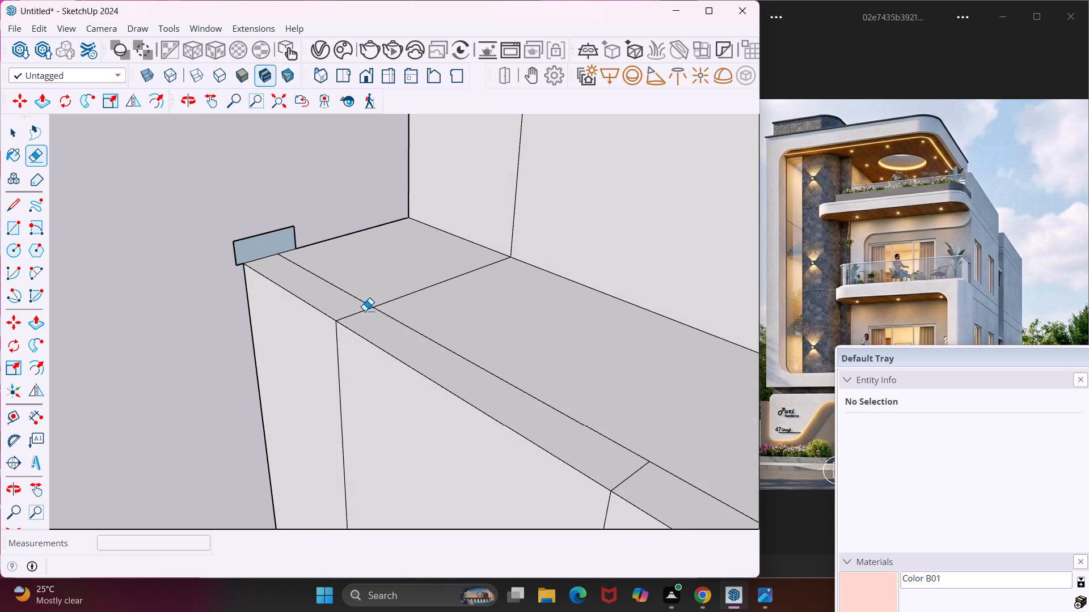
left_click(356, 311)
left_click(357, 312)
scroll(357, 312, "down", 1)
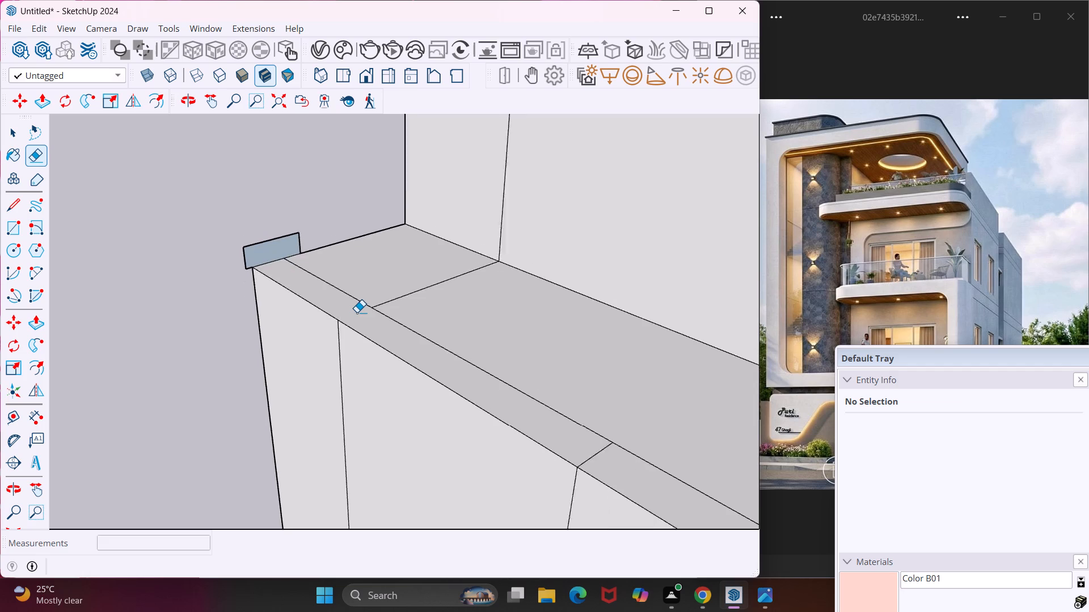
scroll(357, 312, "down", 2)
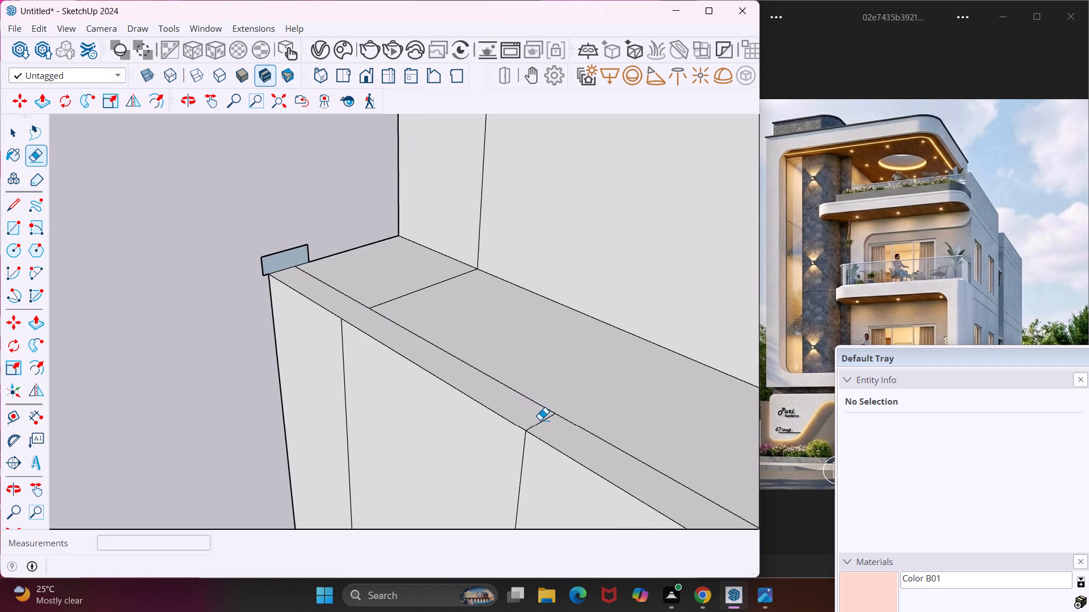
left_click(540, 420)
left_click(537, 423)
Erase the short dividing line where the front strip meets the curved parapet strip at the slab's rounded corner.
scroll(258, 382, "down", 2)
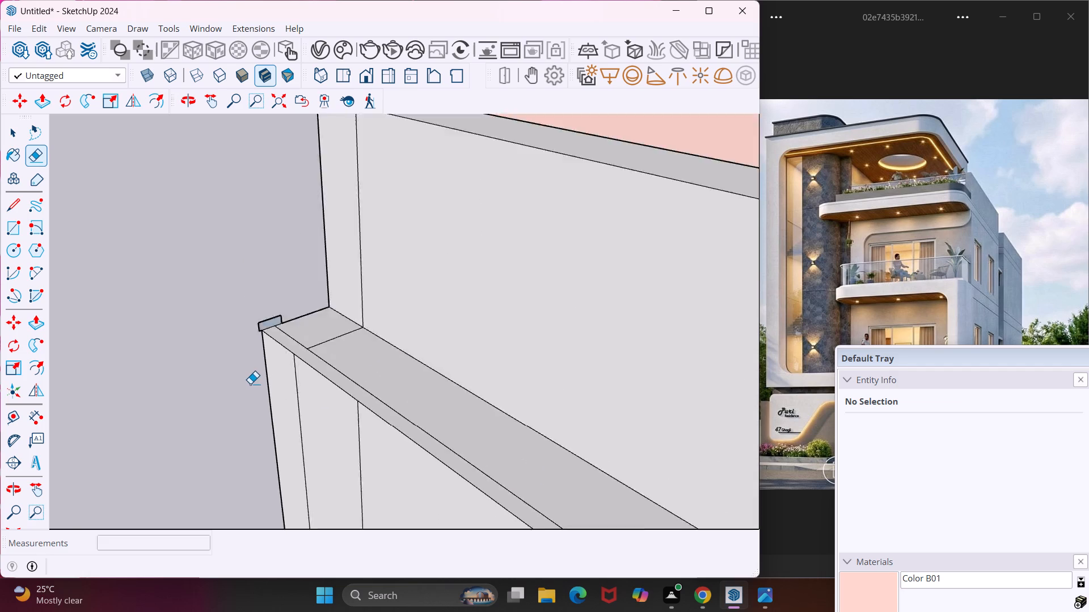
scroll(250, 384, "down", 7)
scroll(334, 433, "down", 4)
middle_click_drag(375, 458, 364, 430)
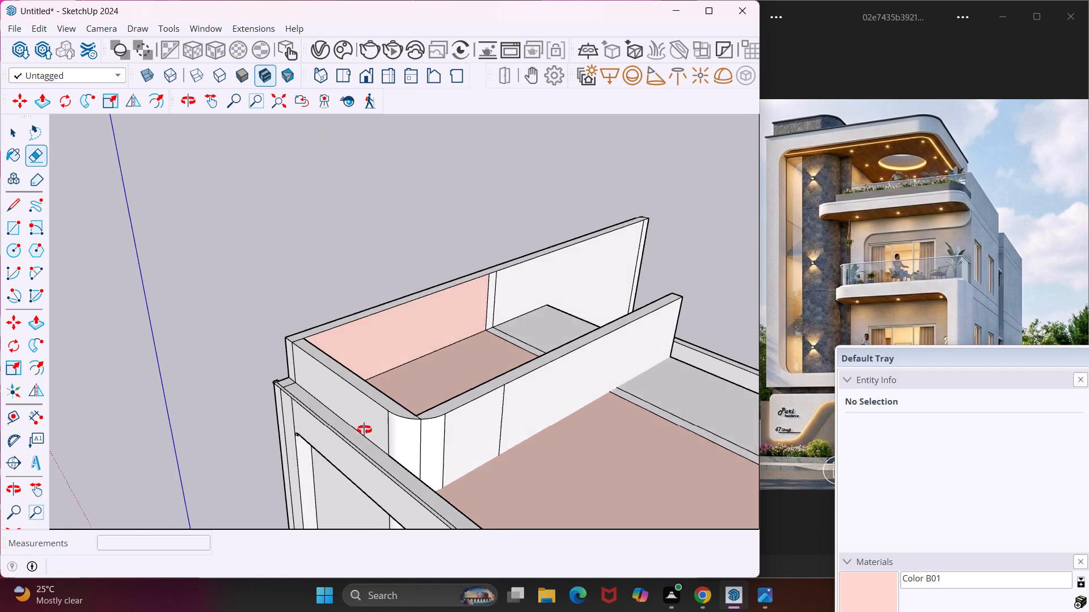
middle_click_drag(364, 430, 353, 358)
scroll(319, 372, "down", 4)
middle_click_drag(514, 448, 407, 503)
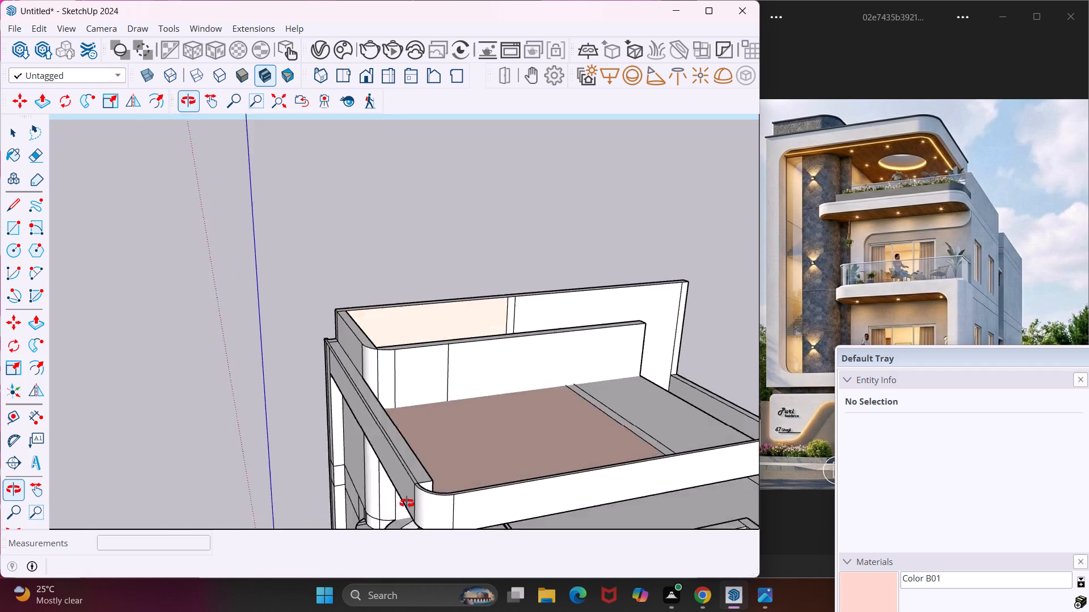
middle_click_drag(407, 503, 395, 505)
scroll(386, 491, "up", 14)
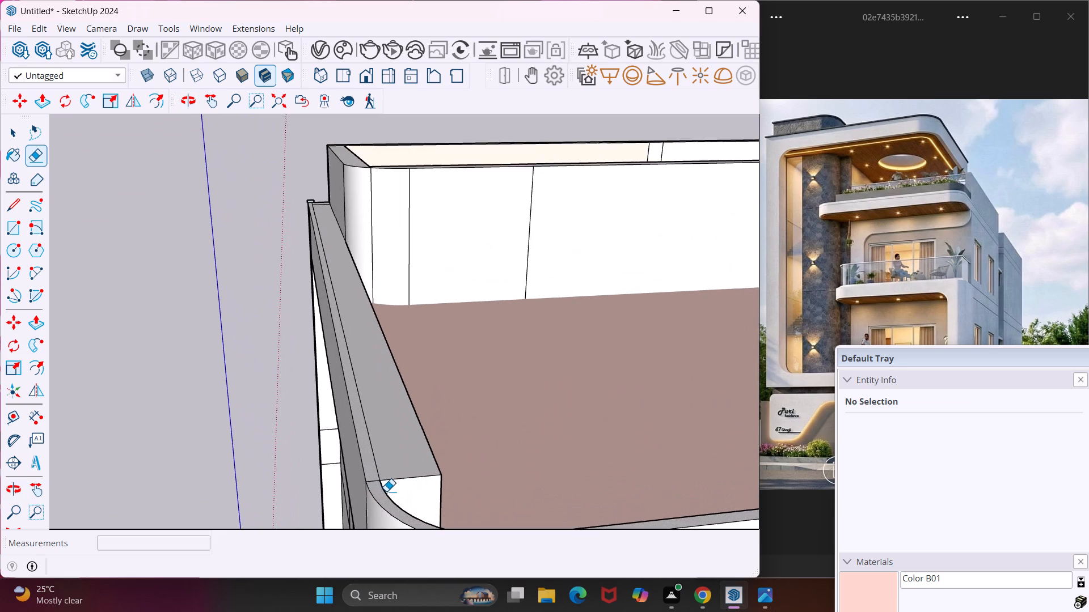
scroll(386, 491, "up", 1)
left_click(373, 477)
left_click(372, 479)
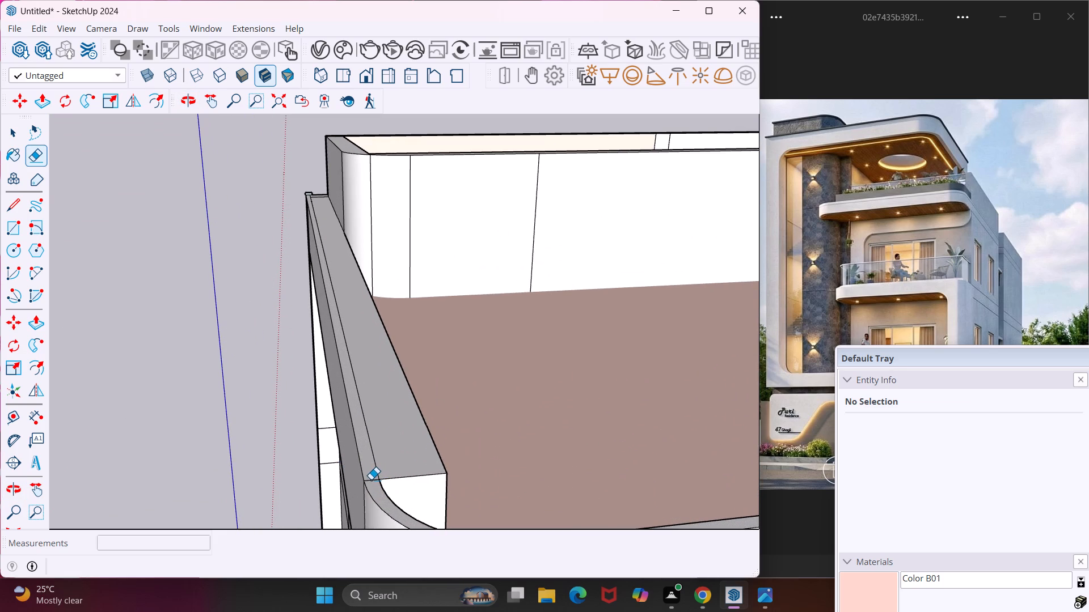
left_click(371, 479)
scroll(320, 470, "down", 5)
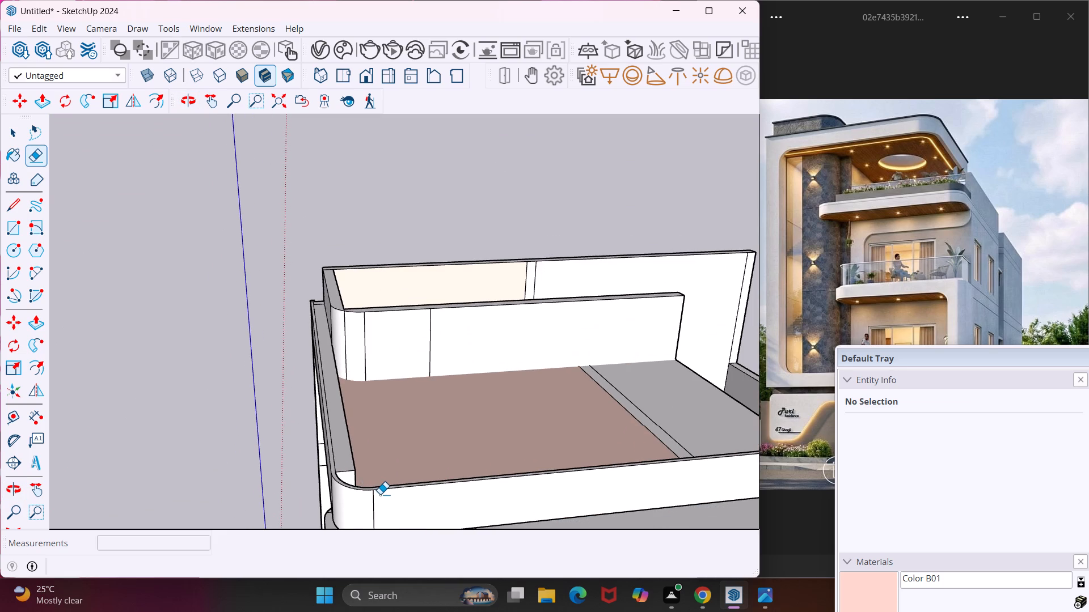
scroll(382, 494, "up", 10)
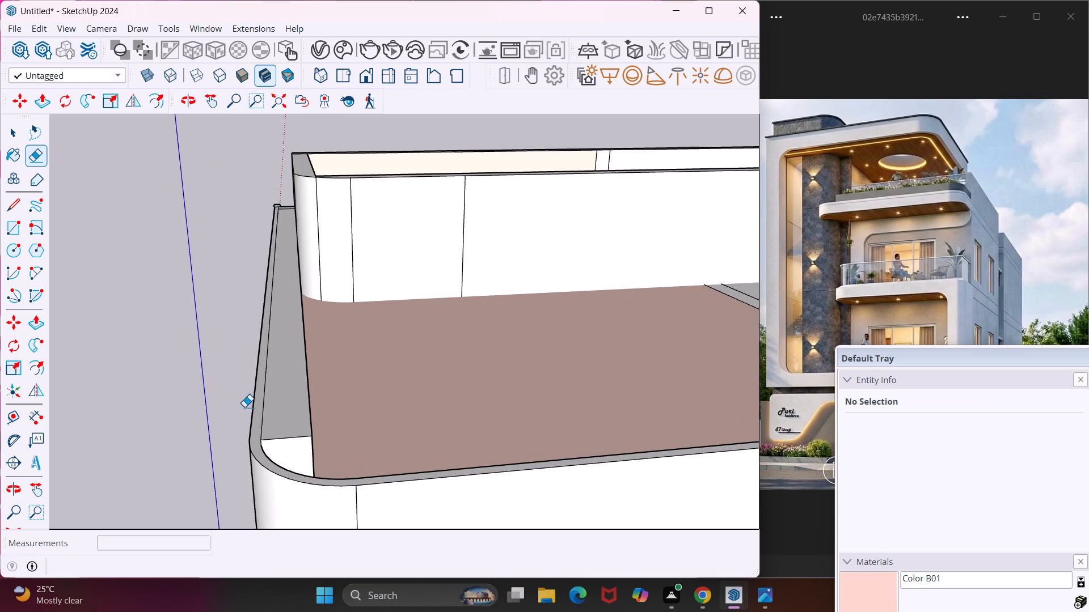
key("Escape")
key("space")
Sweep the small rectangle along the parapet strip's top face with Follow Me to form a thin coping.
middle_click_drag(244, 329, 362, 352)
scroll(197, 211, "up", 8)
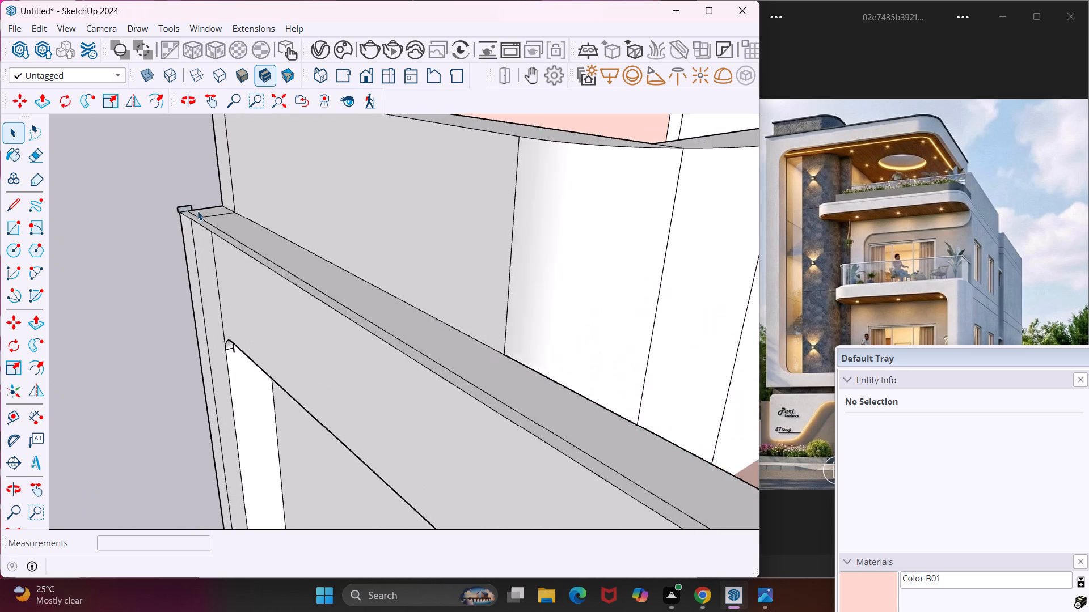
scroll(197, 211, "up", 6)
left_click(170, 205)
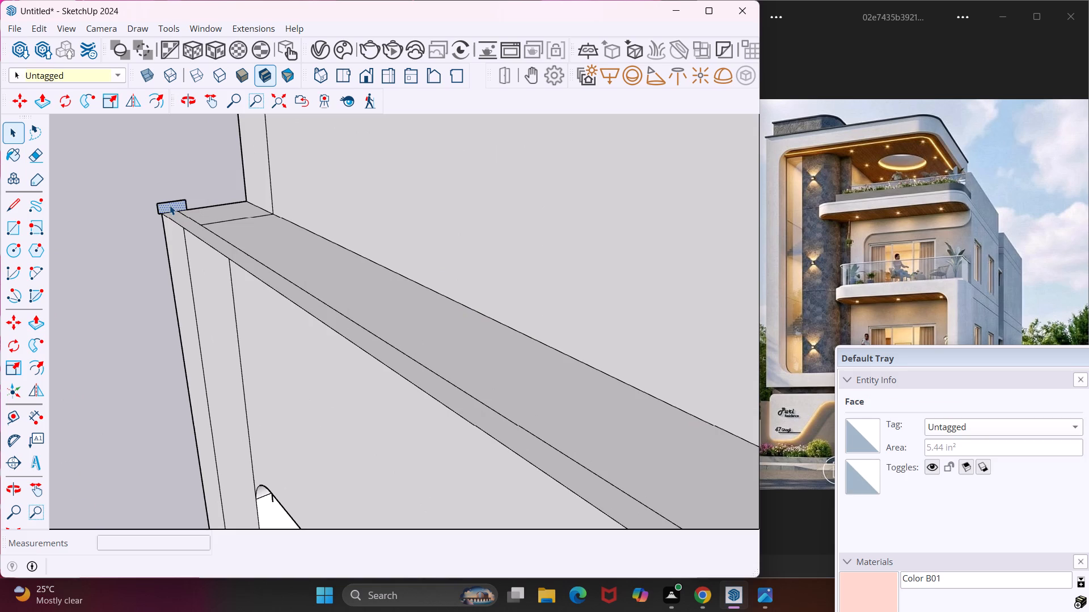
left_click(174, 218)
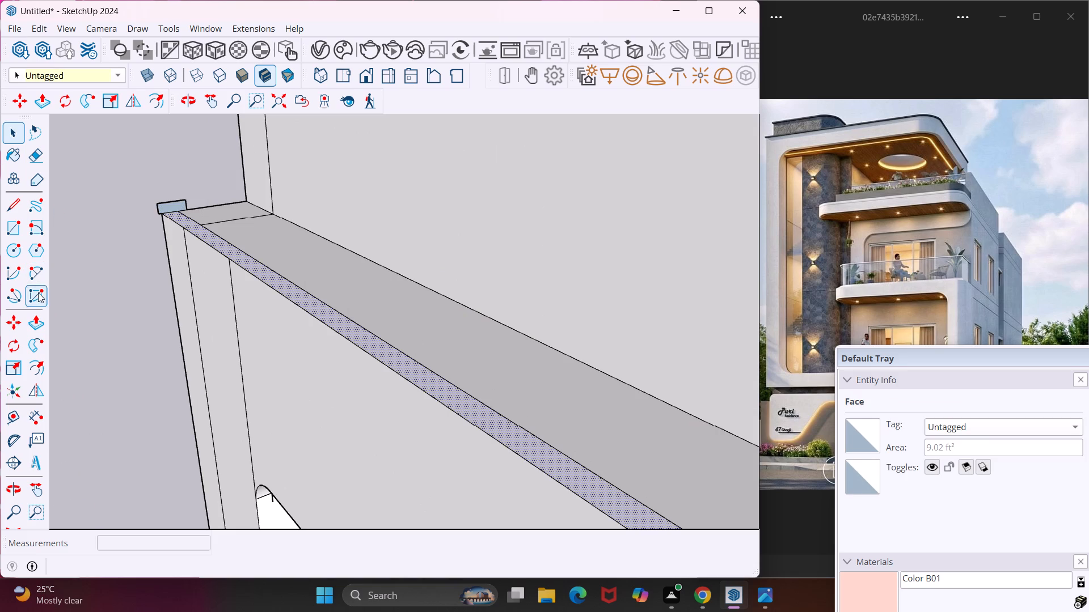
left_click(41, 340)
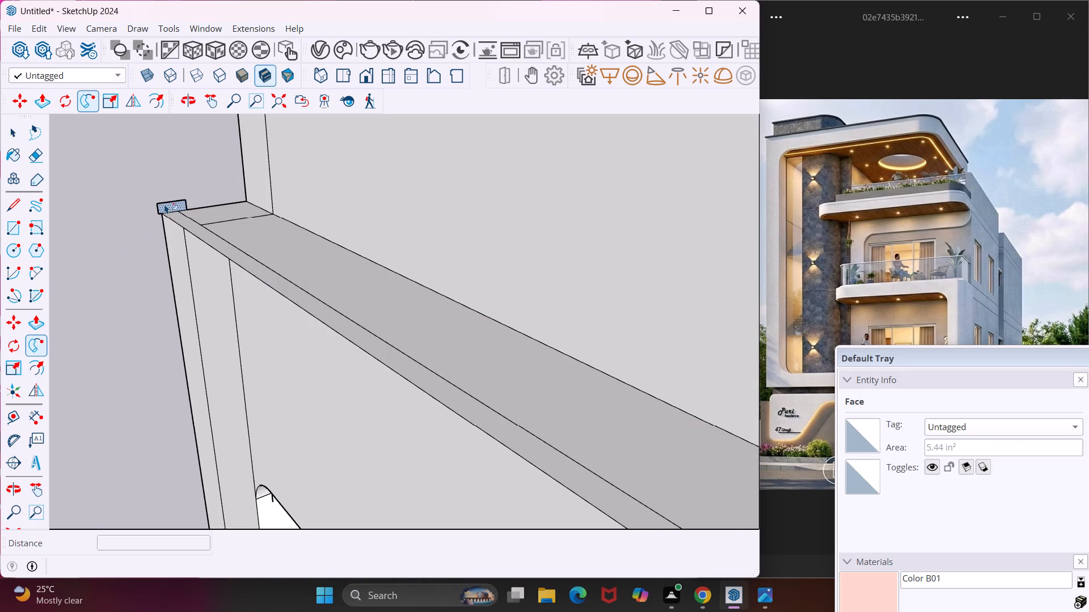
left_click(164, 204)
scroll(120, 211, "down", 17)
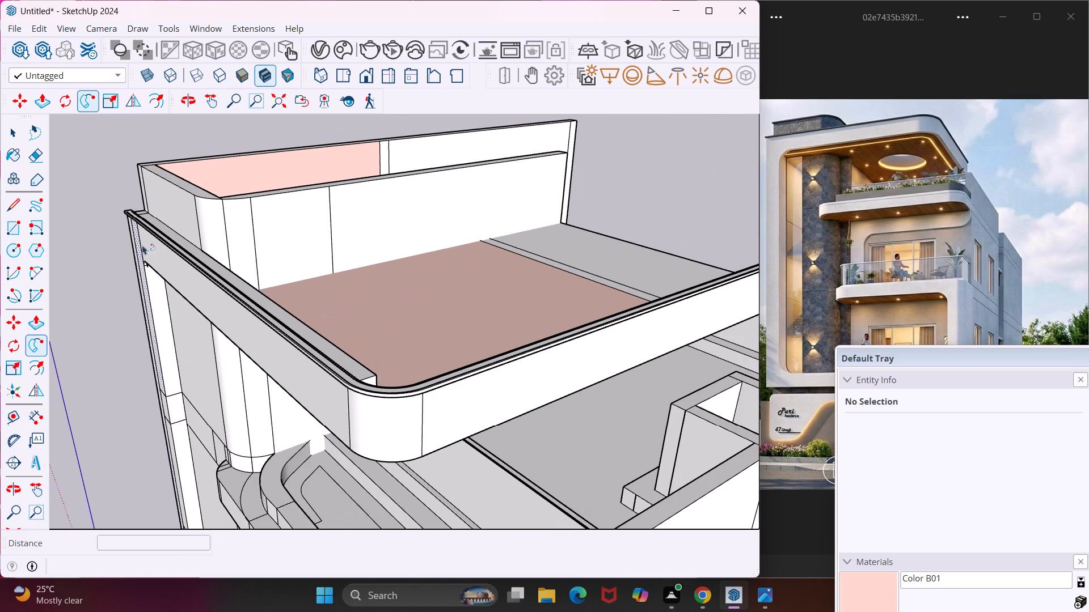
Examine the swept coping from below, along the front beam and around the roof slab's rounded corner.
middle_click_drag(218, 303, 360, 192)
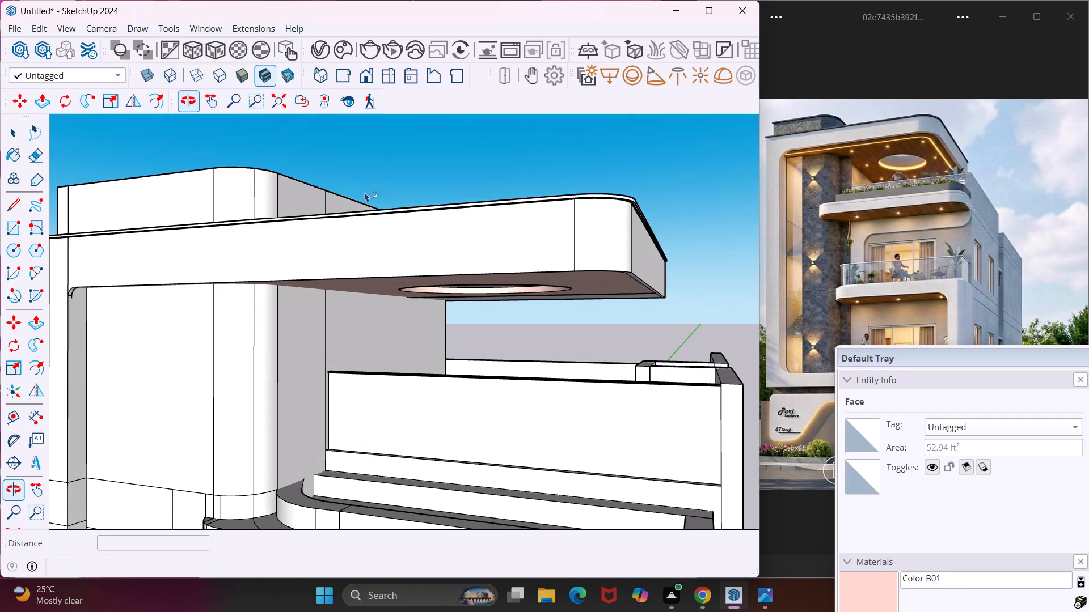
scroll(454, 214, "up", 11)
middle_click_drag(458, 213, 544, 160)
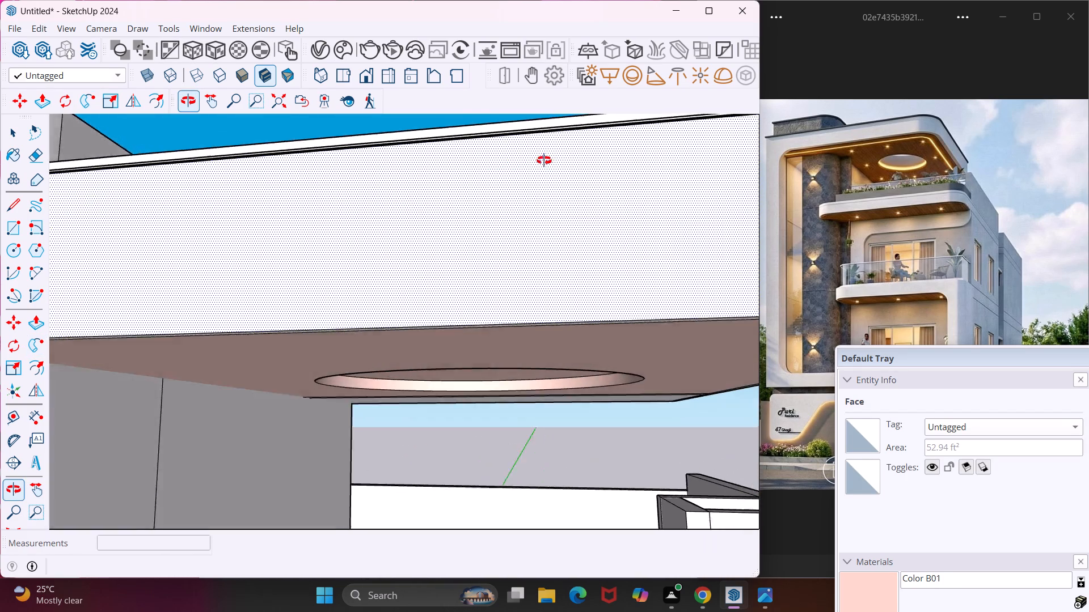
middle_click_drag(544, 160, 559, 156)
middle_click_drag(521, 126, 447, 156)
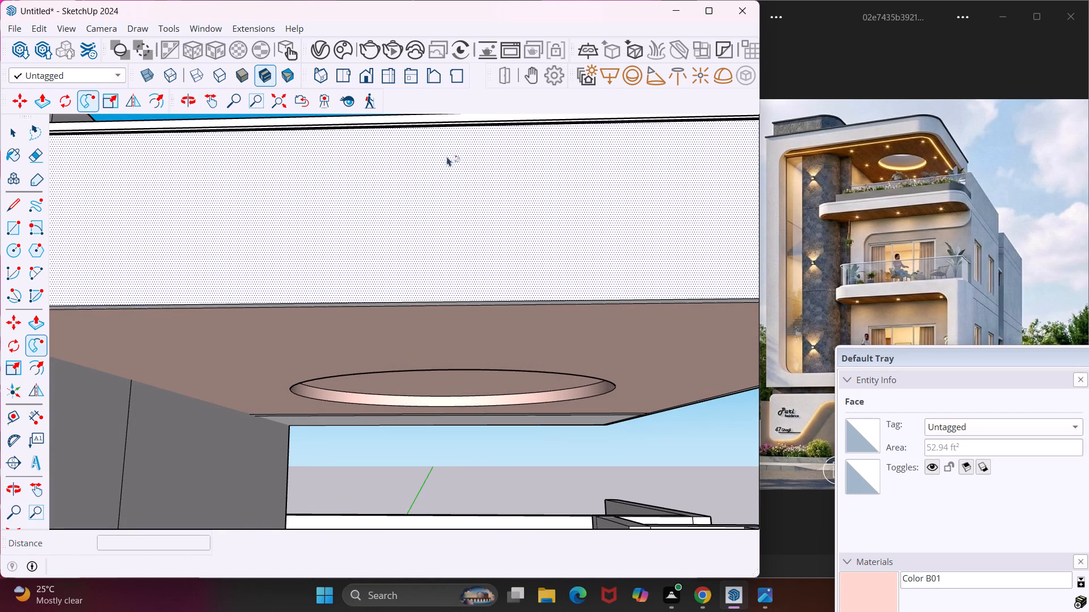
middle_click_drag(447, 156, 326, 188)
scroll(440, 221, "up", 4)
middle_click_drag(440, 221, 331, 192)
middle_click_drag(431, 225, 293, 222)
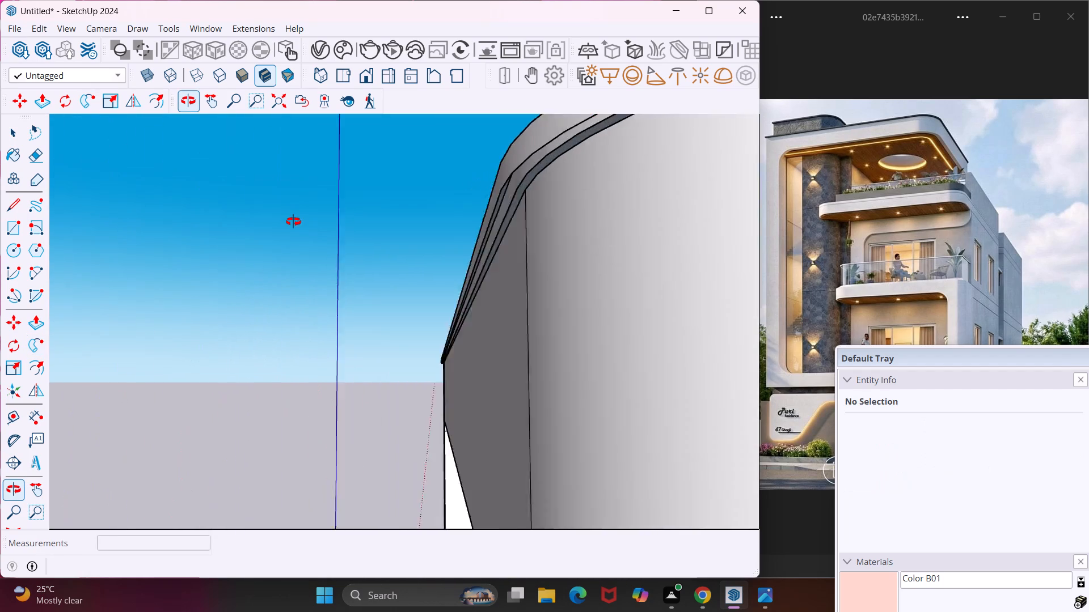
middle_click_drag(293, 222, 285, 222)
scroll(506, 184, "up", 7)
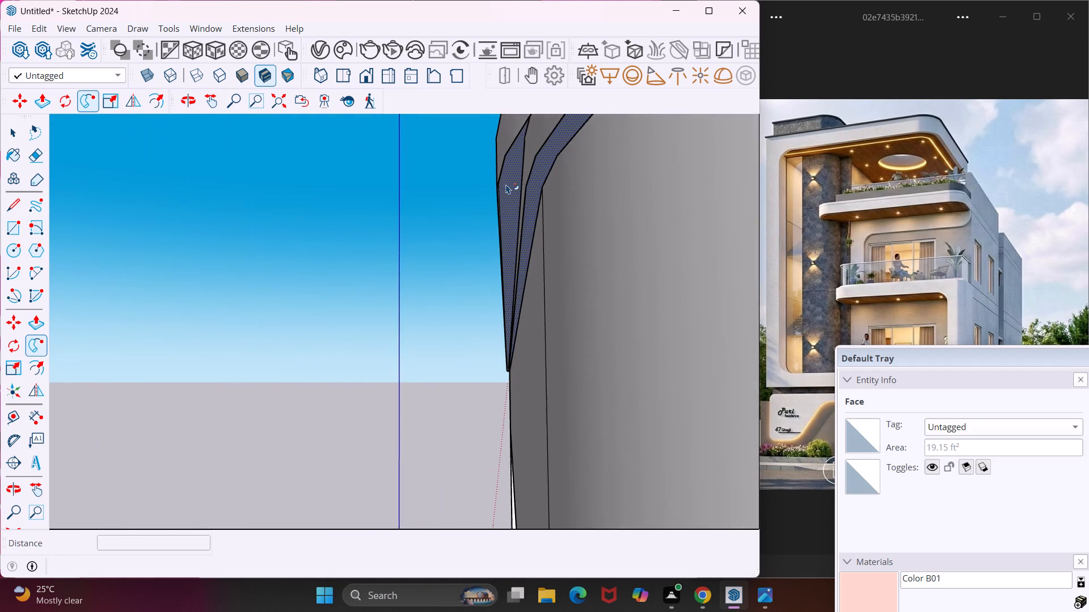
scroll(506, 184, "up", 2)
key("Escape")
key("space")
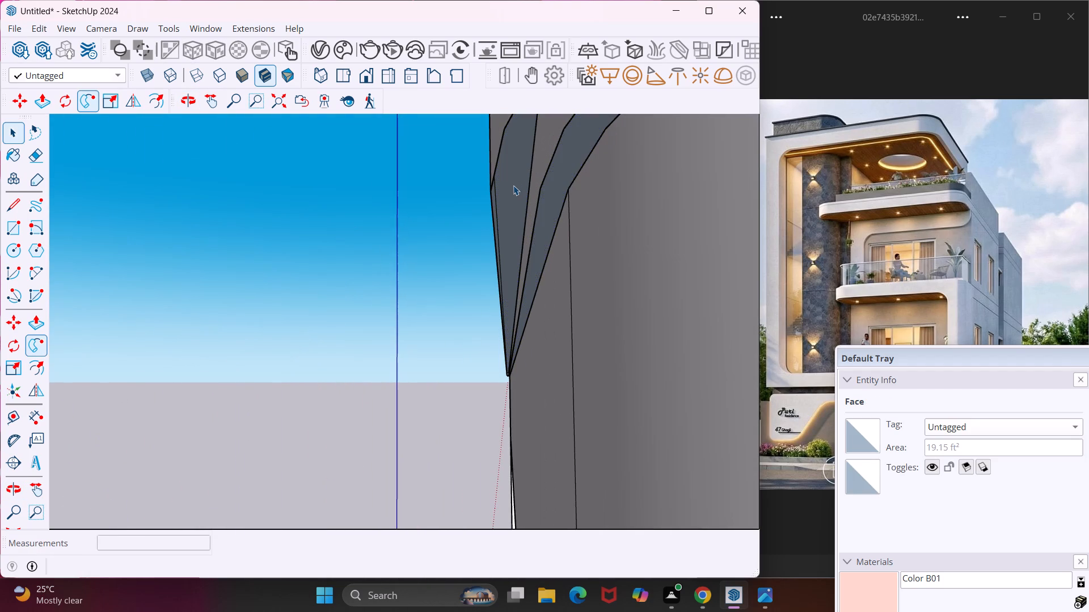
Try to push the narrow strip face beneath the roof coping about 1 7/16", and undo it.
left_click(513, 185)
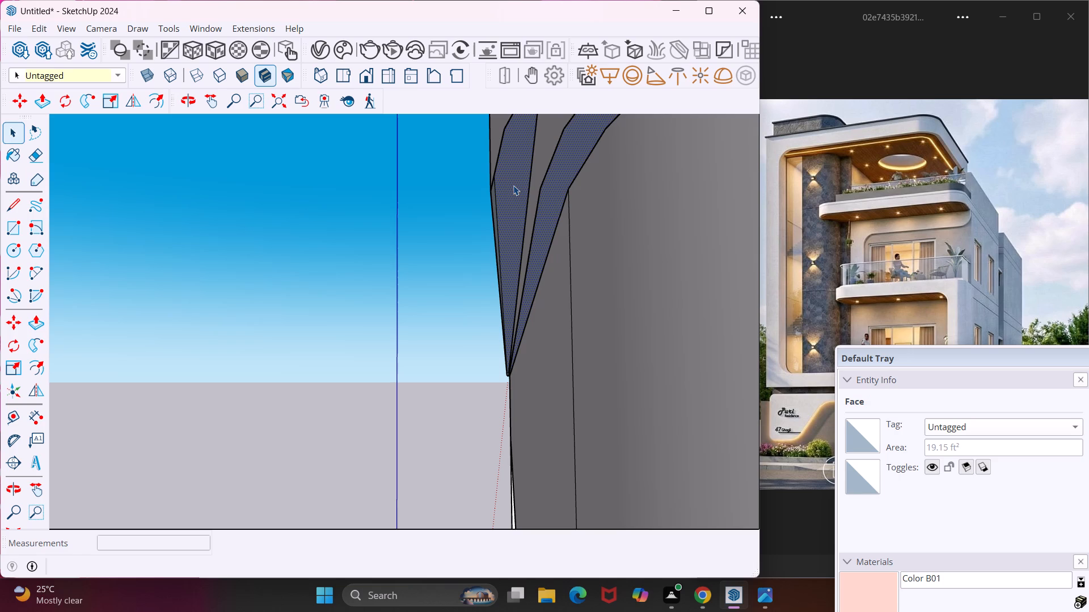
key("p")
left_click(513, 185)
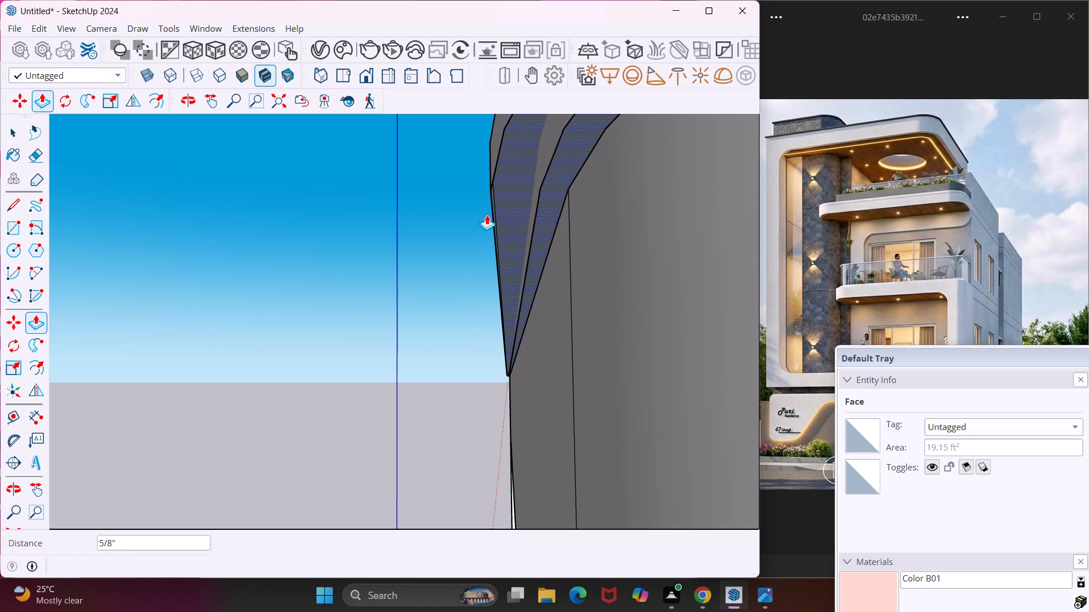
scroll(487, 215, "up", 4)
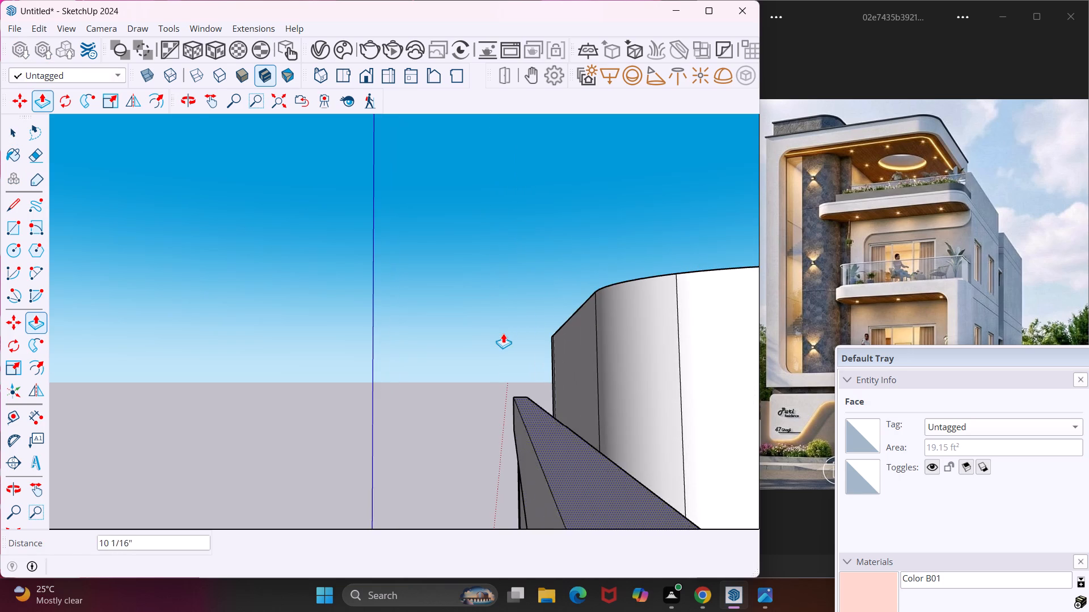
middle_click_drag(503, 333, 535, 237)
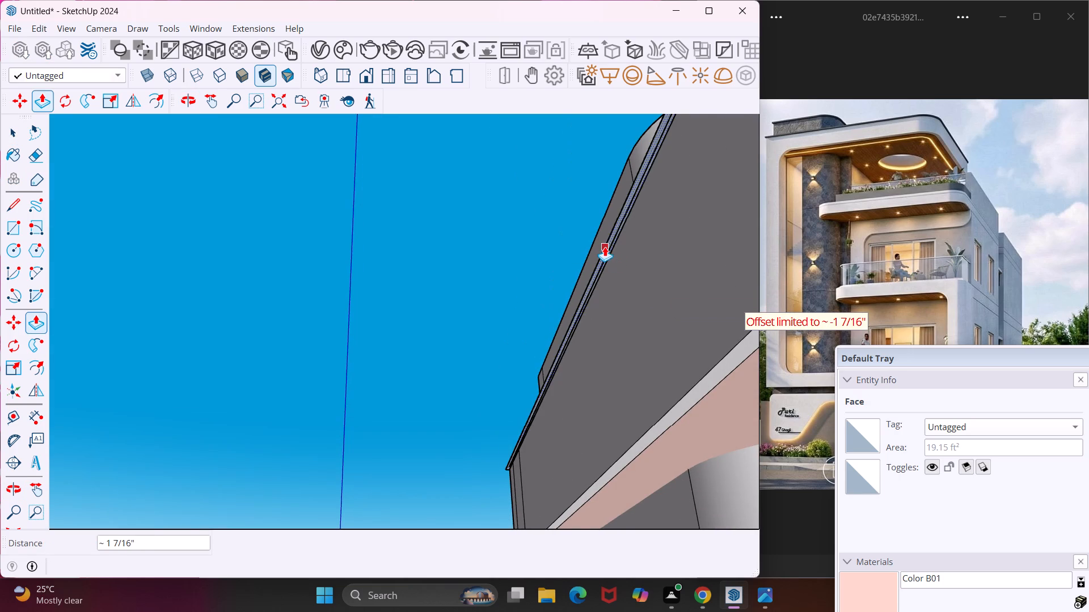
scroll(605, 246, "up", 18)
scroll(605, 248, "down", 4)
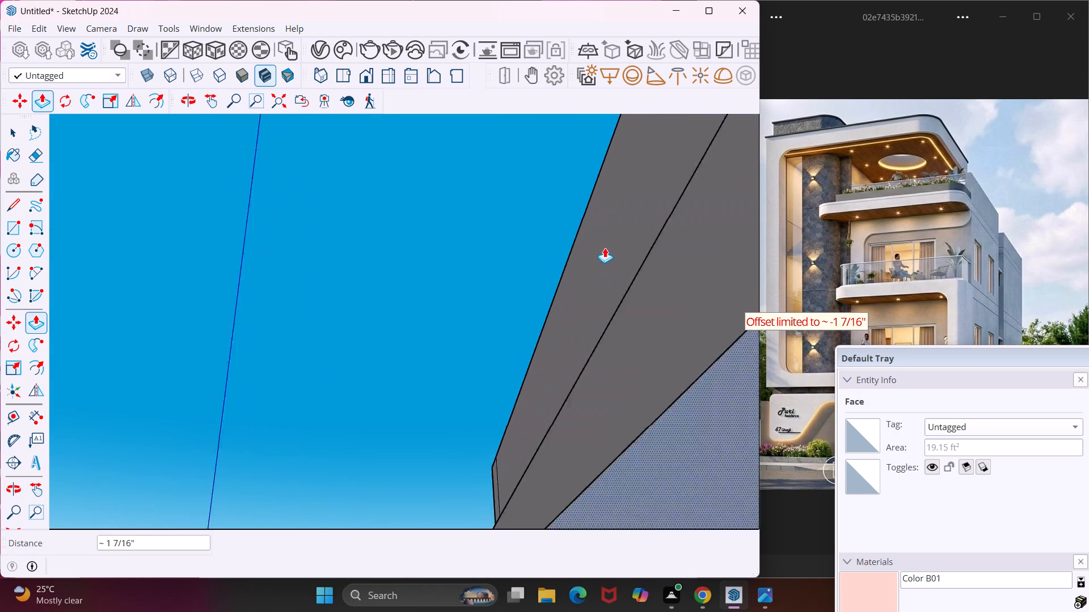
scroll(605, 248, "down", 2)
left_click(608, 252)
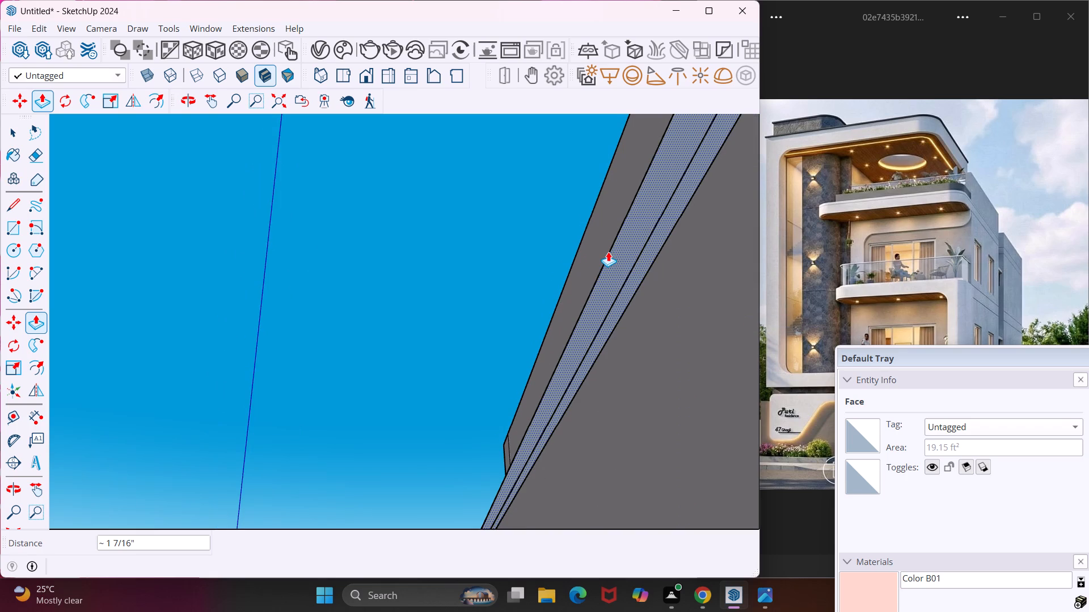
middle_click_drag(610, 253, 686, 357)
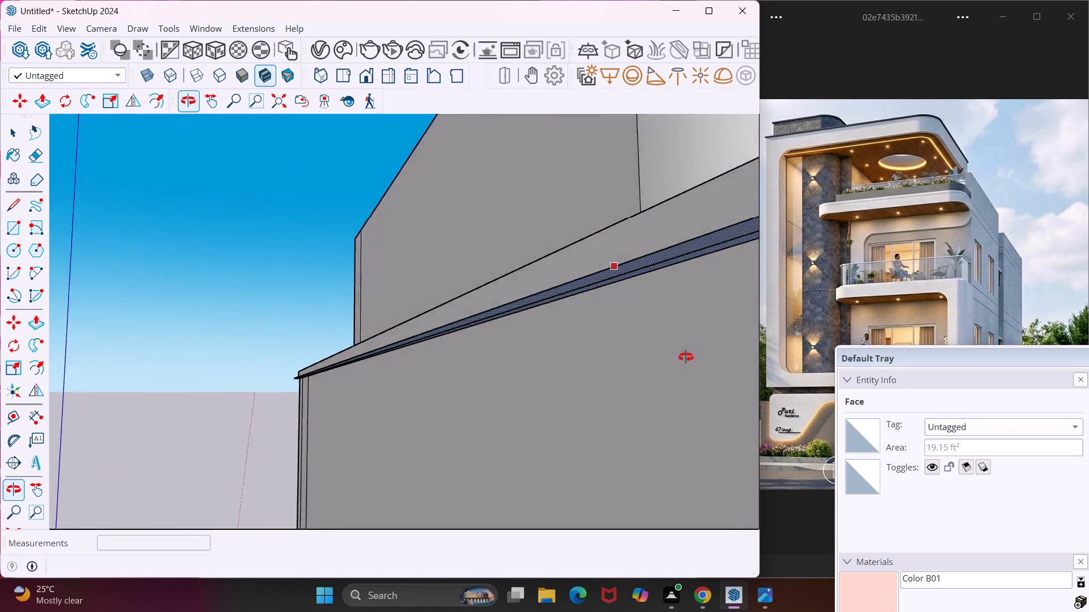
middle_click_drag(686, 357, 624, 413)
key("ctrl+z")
Push/pull the narrow strip face beneath the roof coping about 3/4" to the adjoining edge.
middle_click_drag(639, 343, 586, 307)
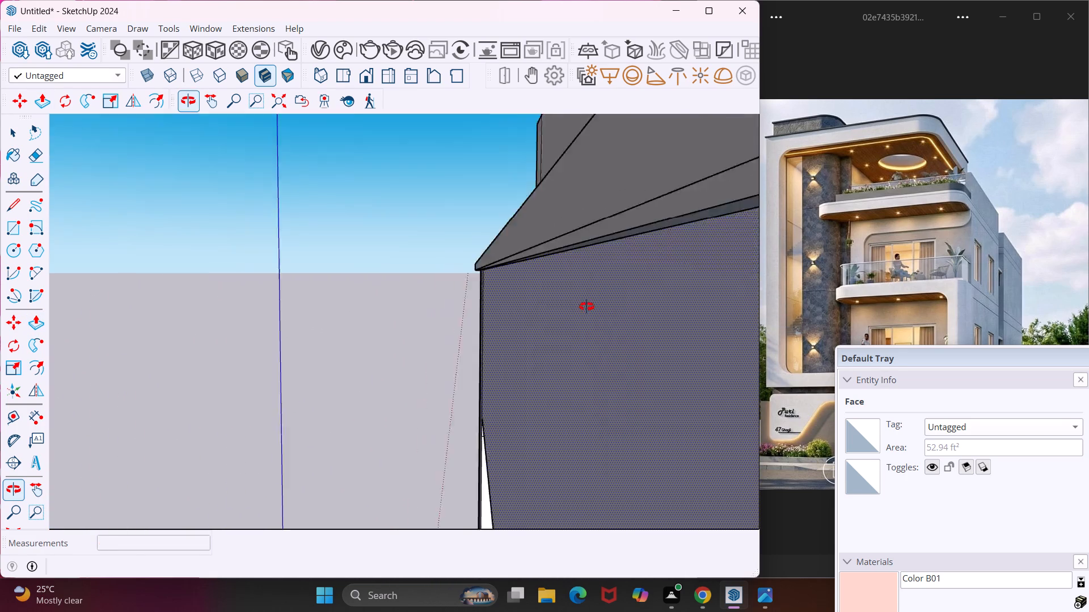
middle_click_drag(586, 307, 611, 297)
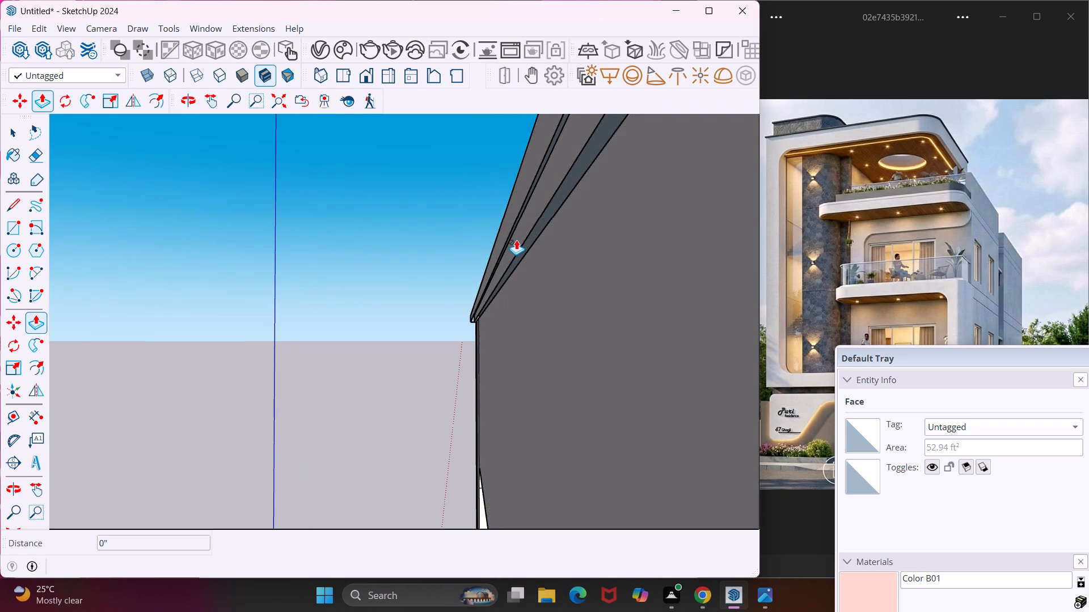
scroll(516, 240, "up", 10)
left_click(503, 206)
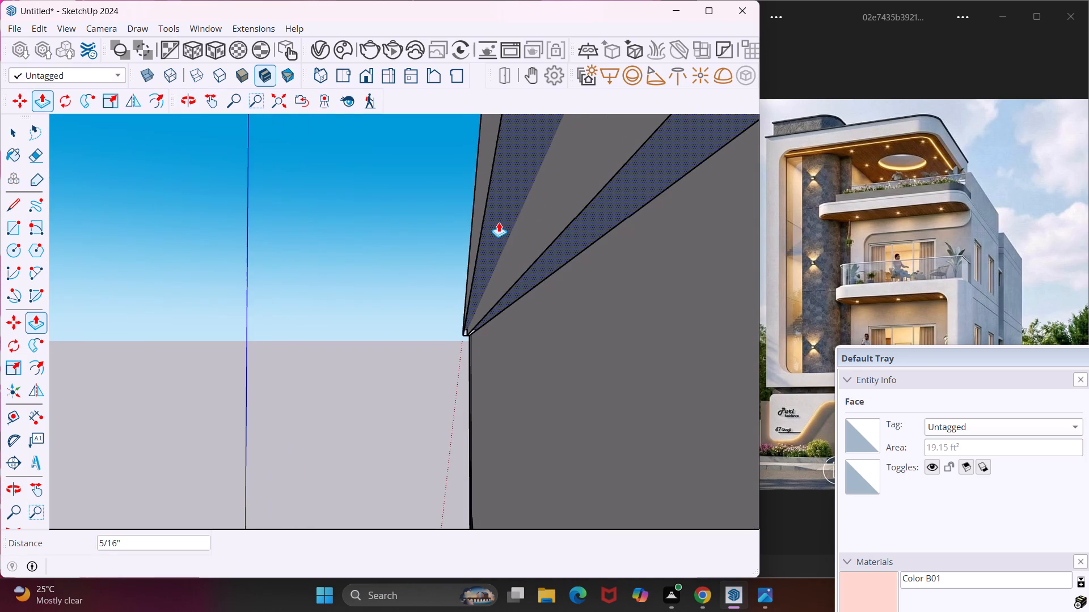
left_click(478, 253)
key("Escape")
key("space")
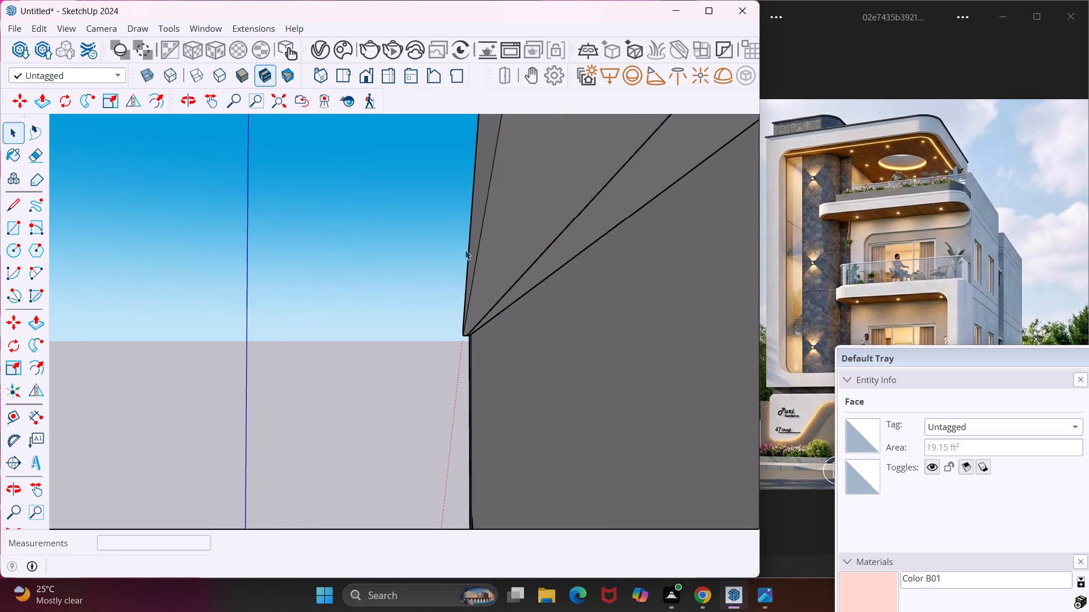
Examine the roof coping around the rounded corner and the whole facade from above, the front and below.
middle_click_drag(464, 250, 542, 316)
scroll(466, 309, "down", 10)
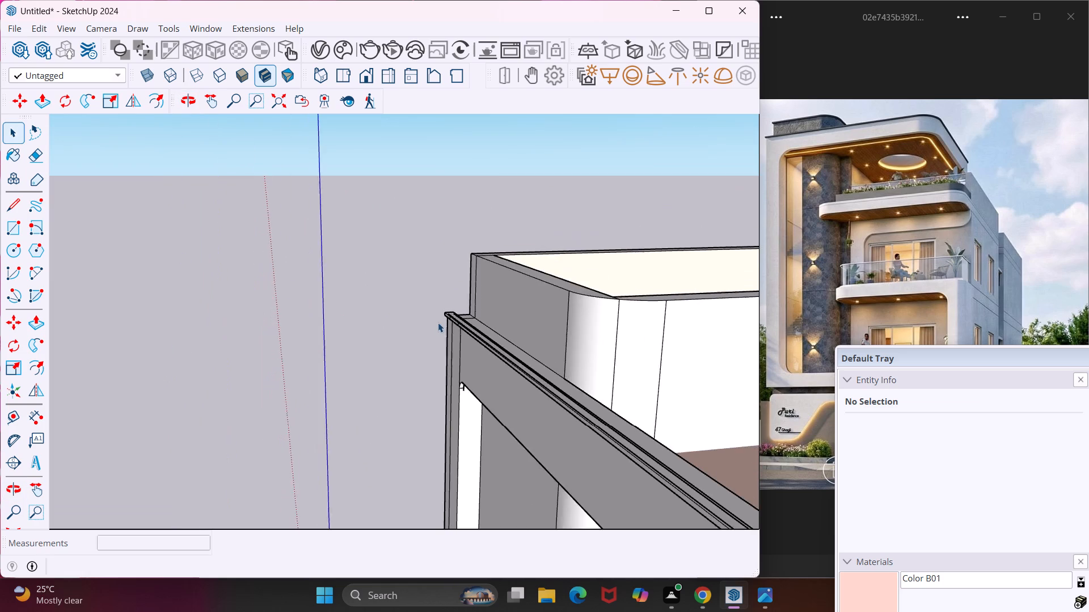
scroll(438, 322, "down", 14)
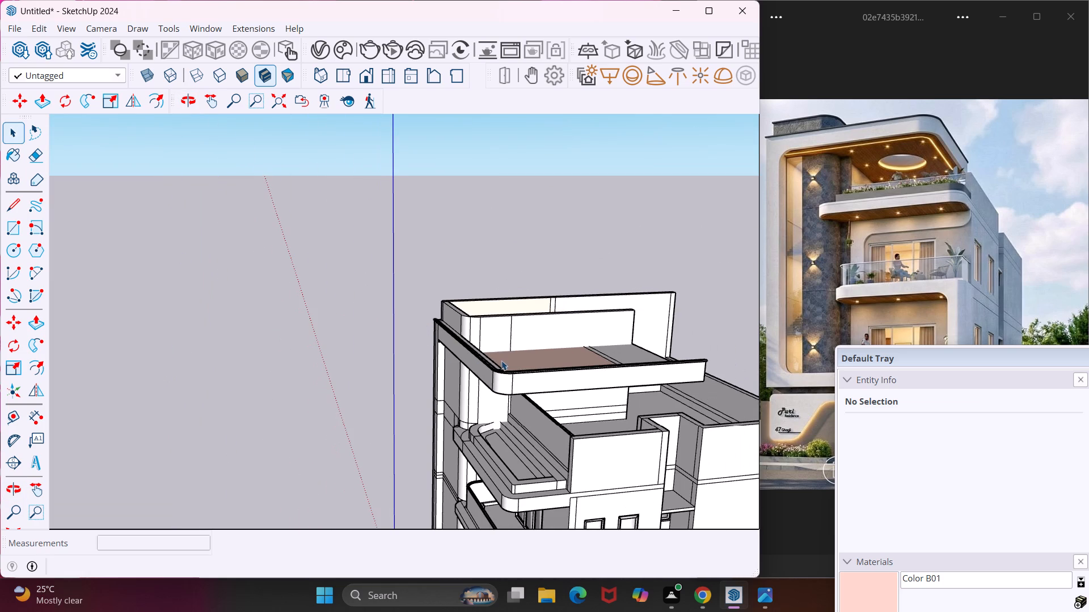
scroll(501, 364, "up", 9)
middle_click_drag(465, 396, 566, 396)
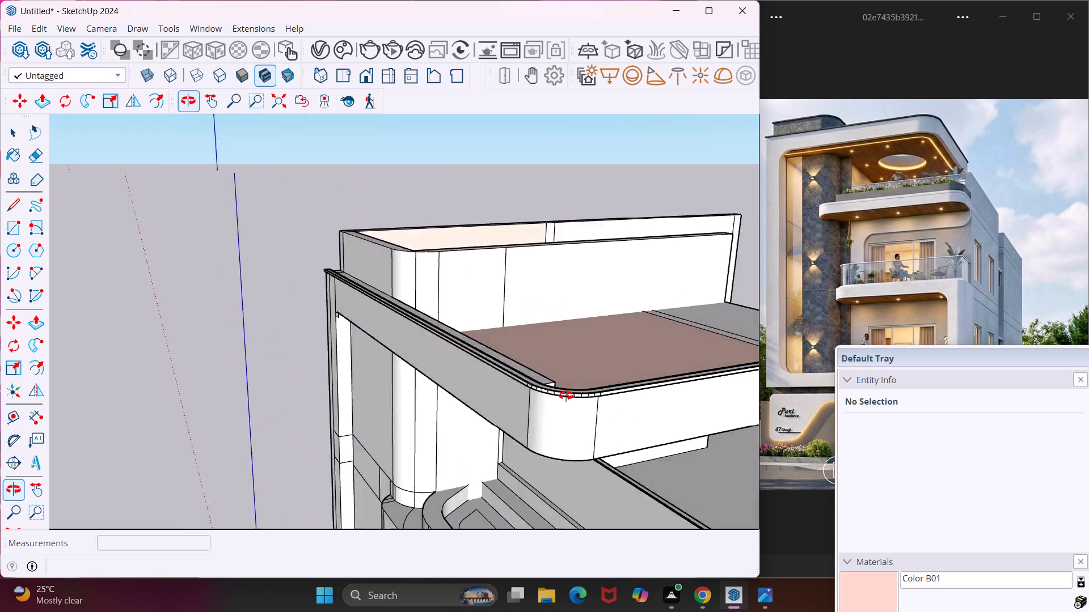
middle_click_drag(566, 396, 615, 385)
scroll(482, 345, "down", 9)
middle_click_drag(432, 379, 450, 368)
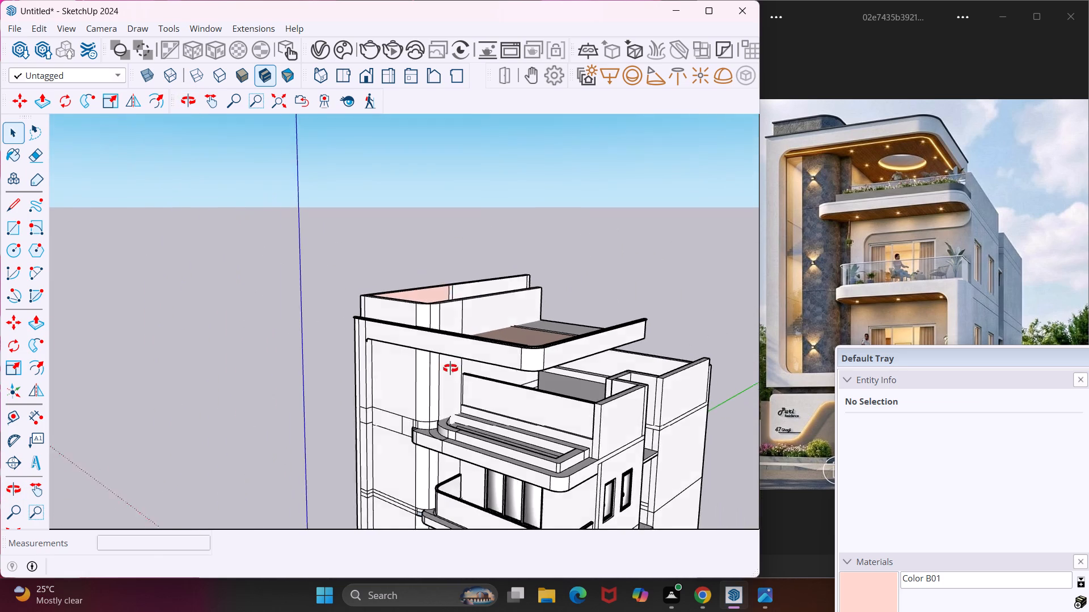
middle_click_drag(450, 368, 634, 301)
scroll(633, 301, "down", 1)
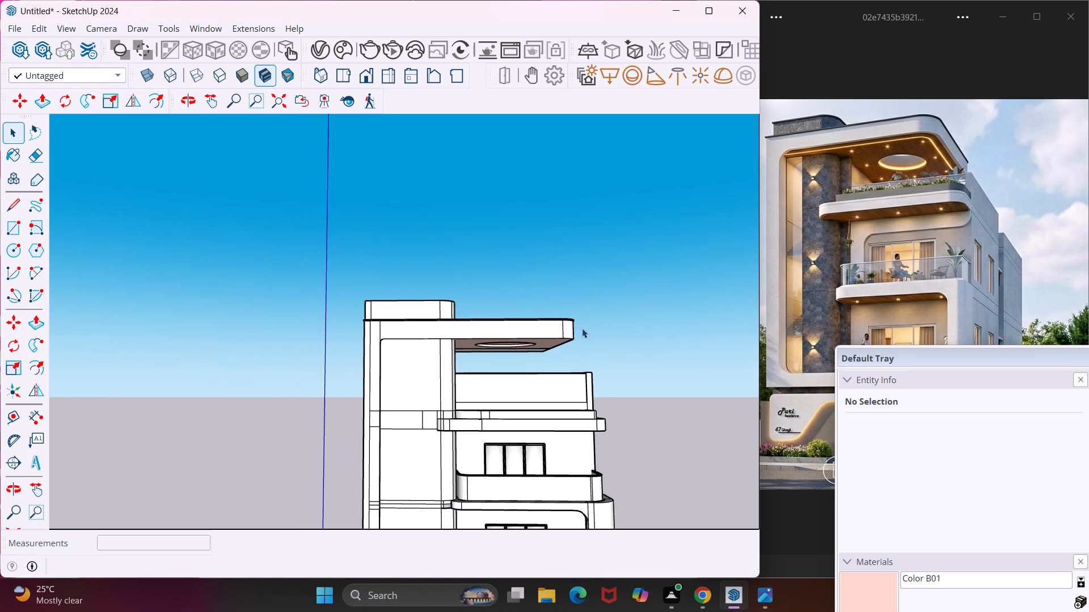
scroll(581, 329, "down", 8)
middle_click_drag(547, 443, 547, 381)
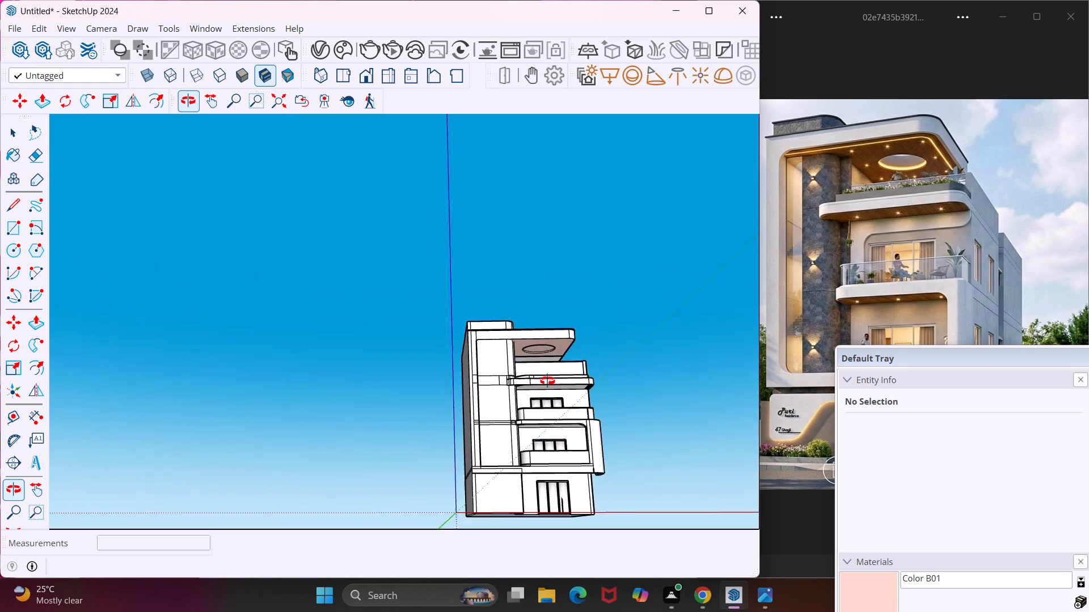
middle_click_drag(547, 381, 557, 355)
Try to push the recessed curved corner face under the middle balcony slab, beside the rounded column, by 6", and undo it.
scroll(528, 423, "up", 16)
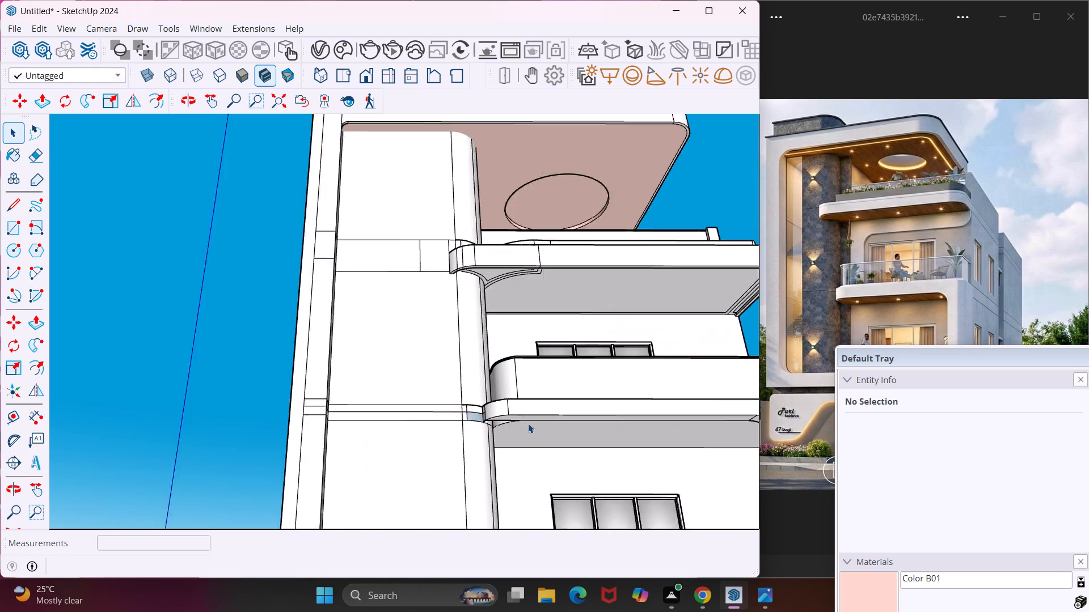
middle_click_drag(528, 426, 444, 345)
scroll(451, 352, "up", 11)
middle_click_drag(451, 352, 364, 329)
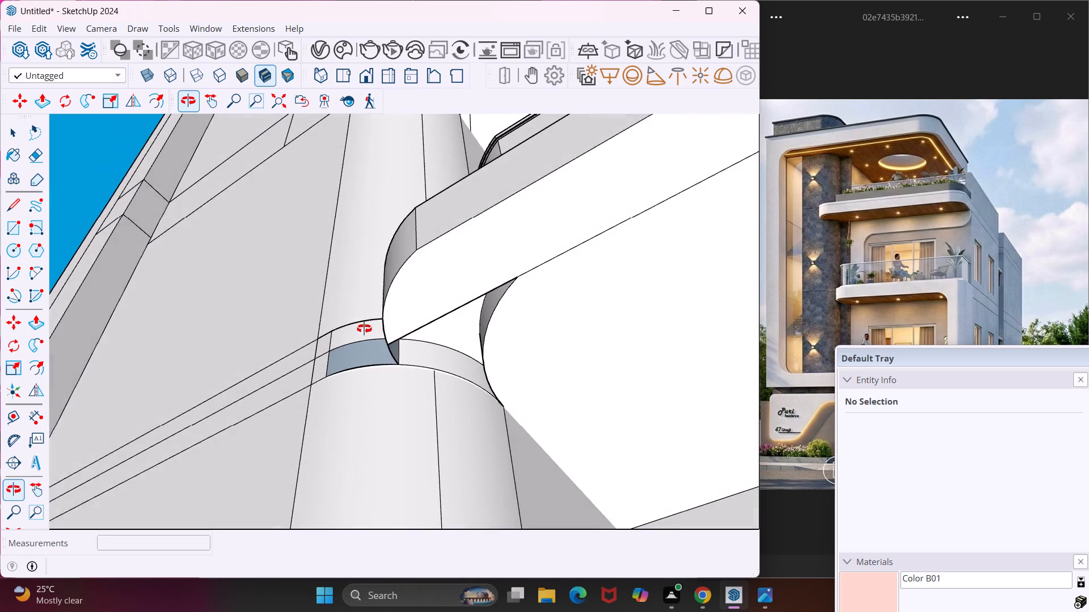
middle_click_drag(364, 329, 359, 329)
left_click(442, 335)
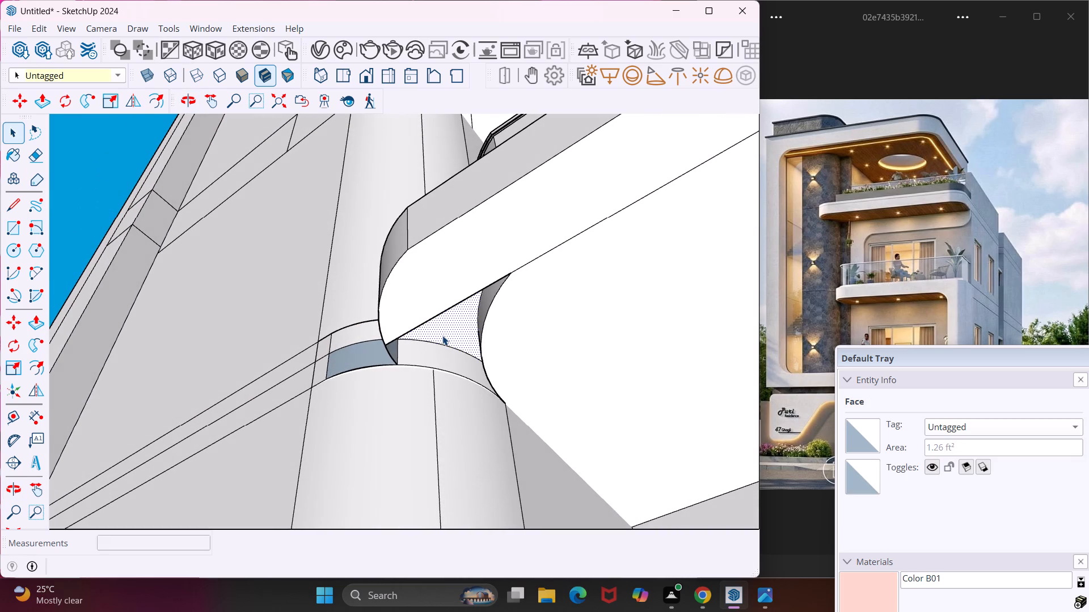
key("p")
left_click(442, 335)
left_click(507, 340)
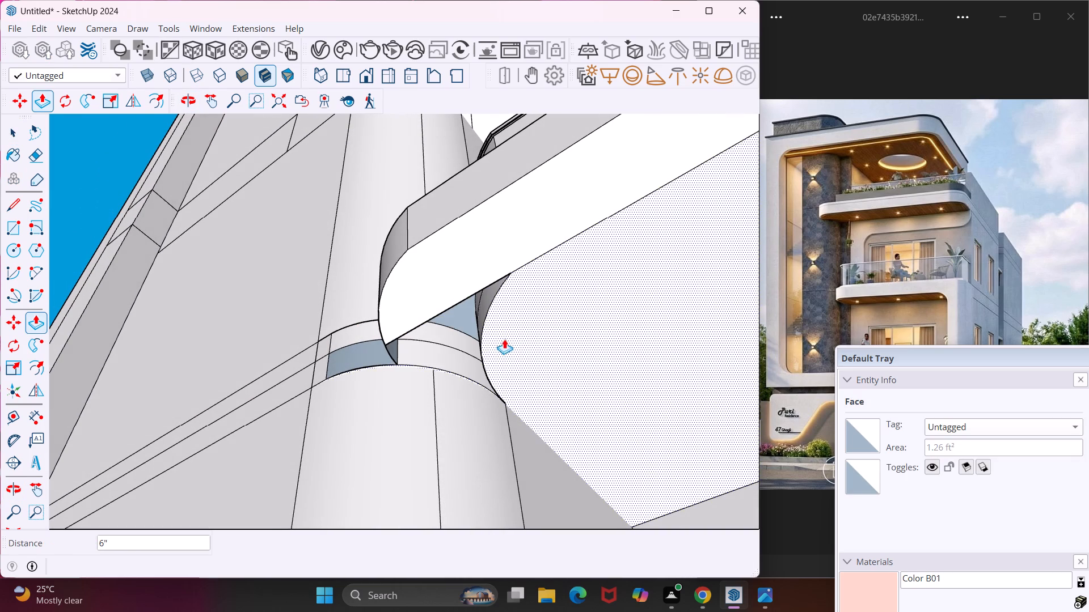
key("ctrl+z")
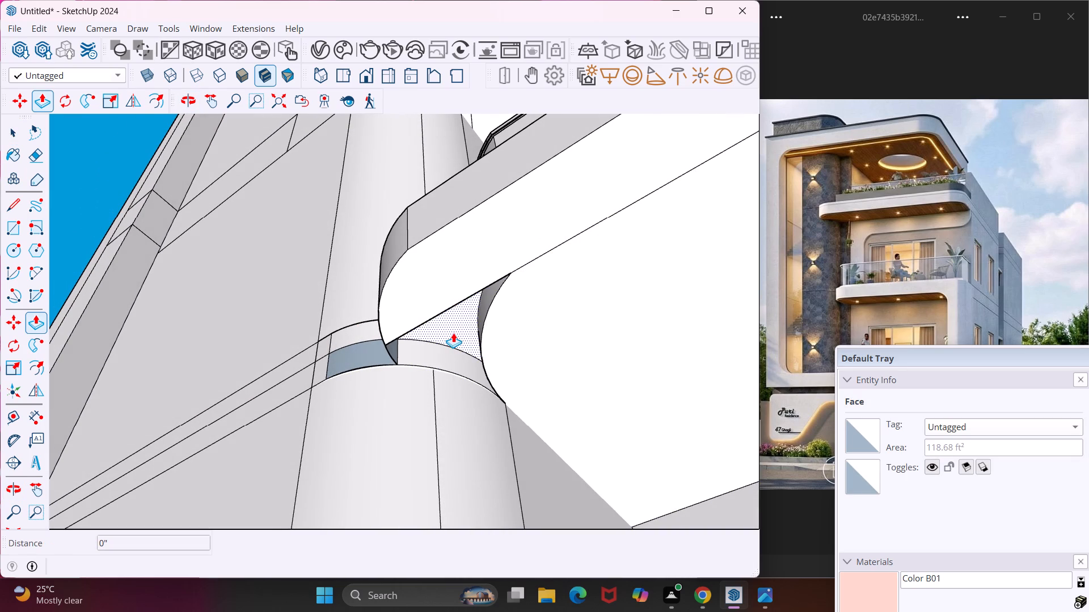
Push the recessed corner face beside the rounded column by 6" and pull the exposed face down 1'.
left_click(452, 329)
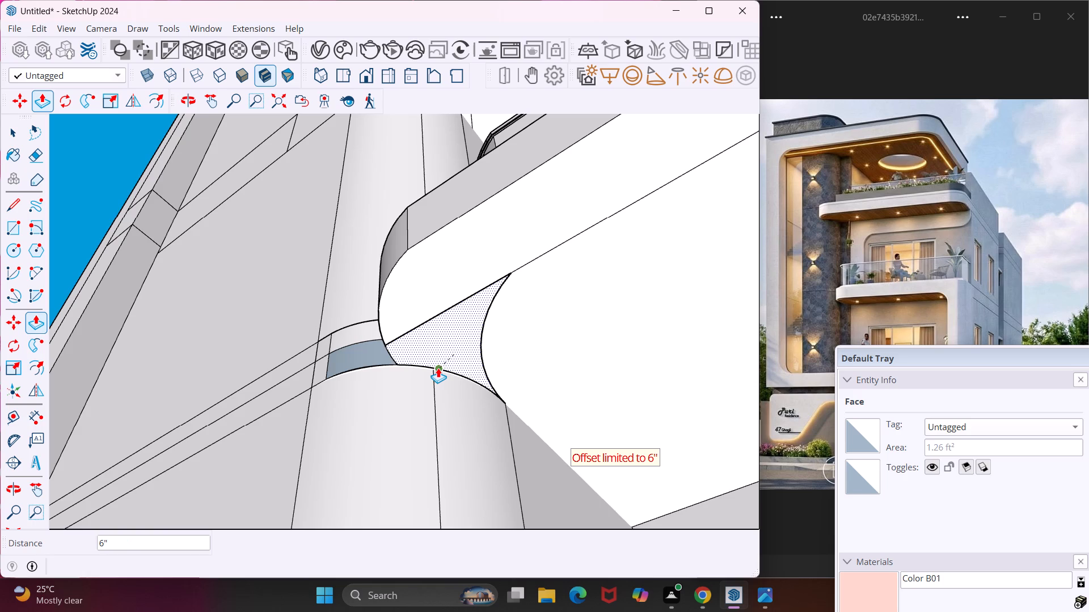
left_click(438, 368)
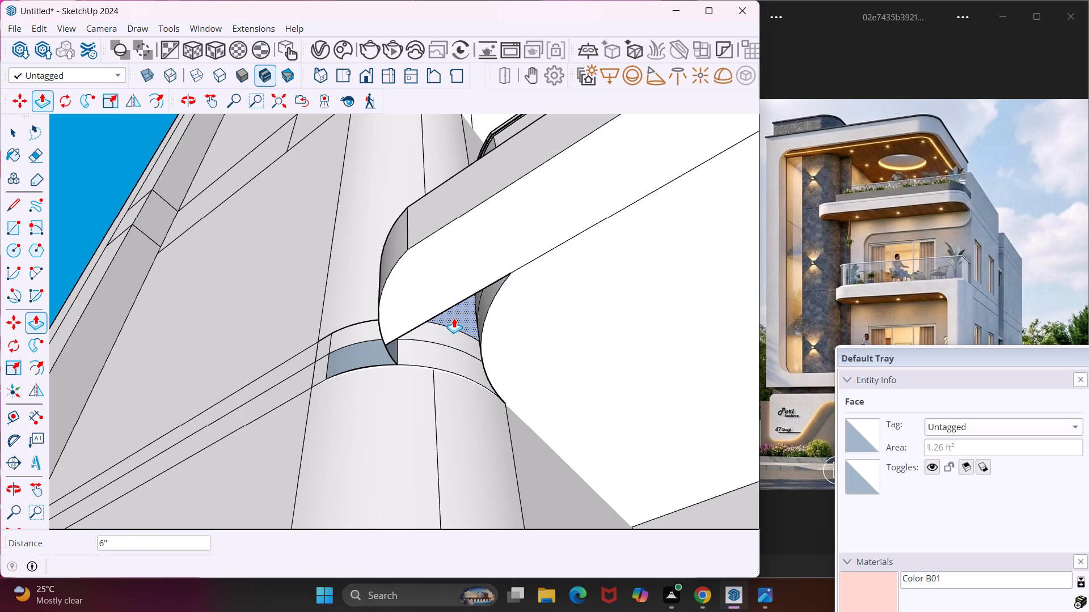
left_click(454, 318)
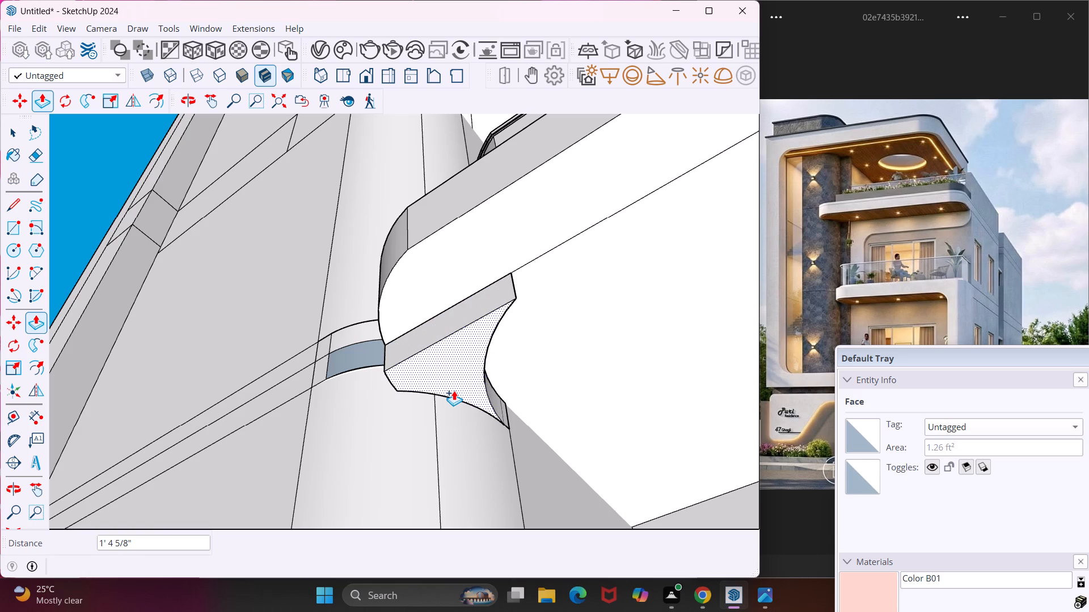
type("1'")
key("Return")
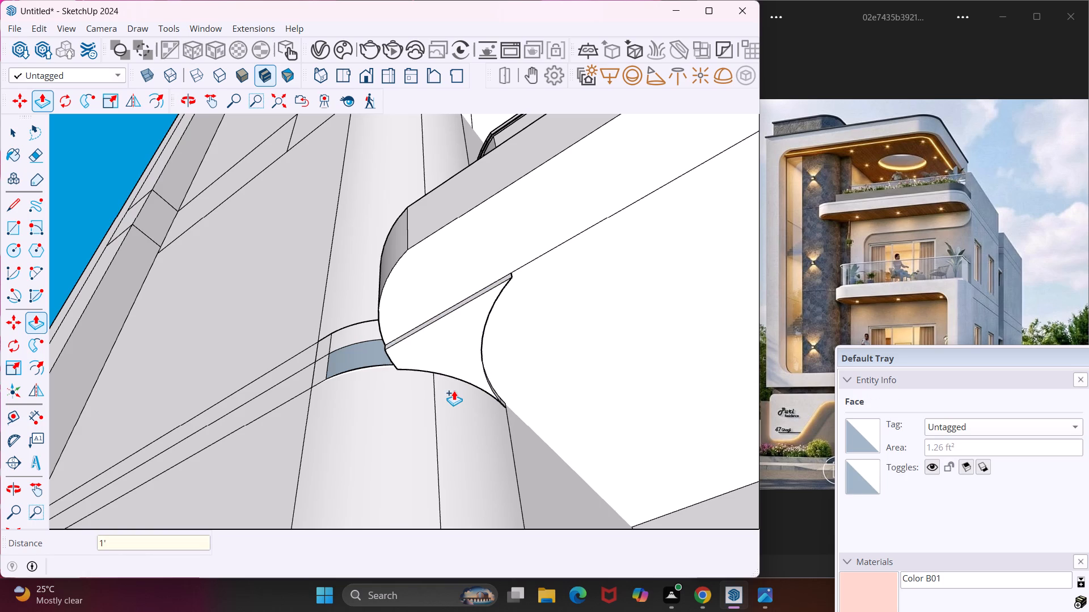
Pull the underside strip of the middle balcony slab's curved outer edge down 1" to the corner infill's level.
middle_click_drag(437, 343, 521, 402)
left_click(496, 318)
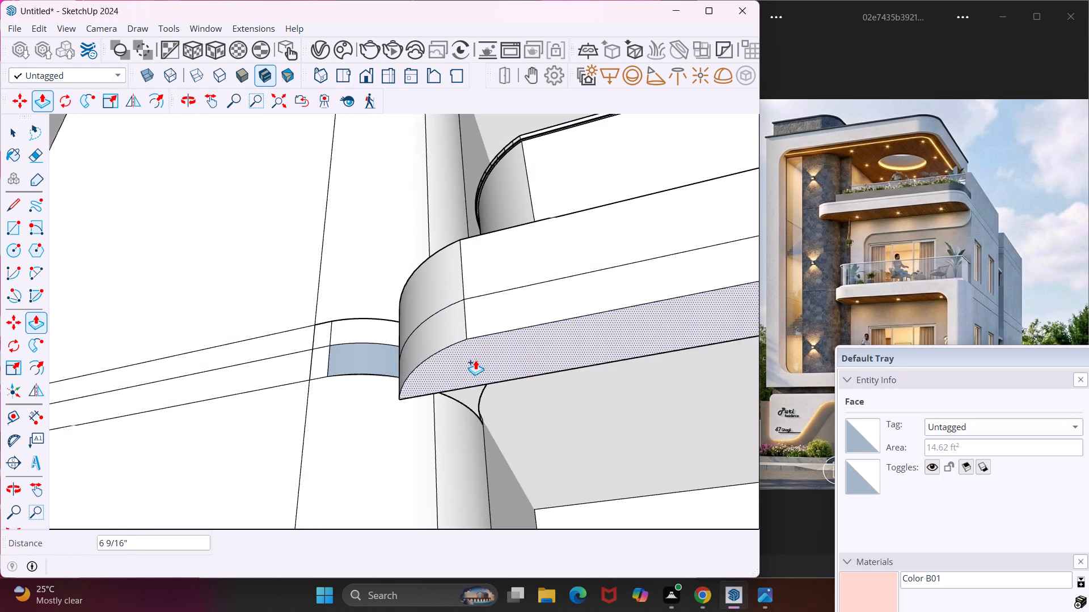
scroll(431, 374, "down", 3)
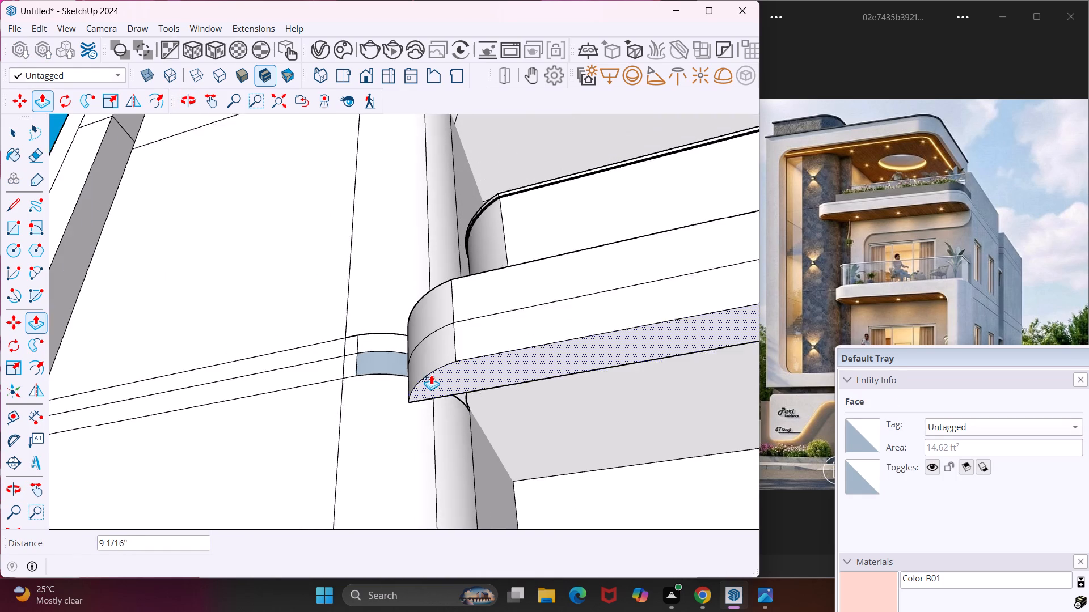
scroll(431, 375, "down", 2)
middle_click_drag(463, 384, 588, 297)
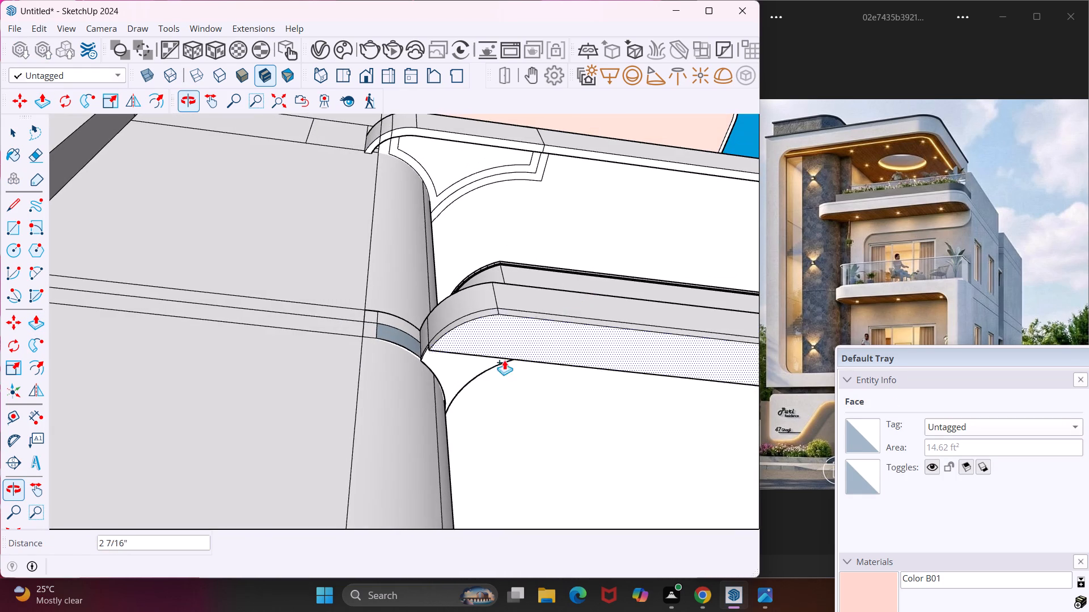
scroll(442, 376, "up", 4)
middle_click_drag(442, 376, 551, 331)
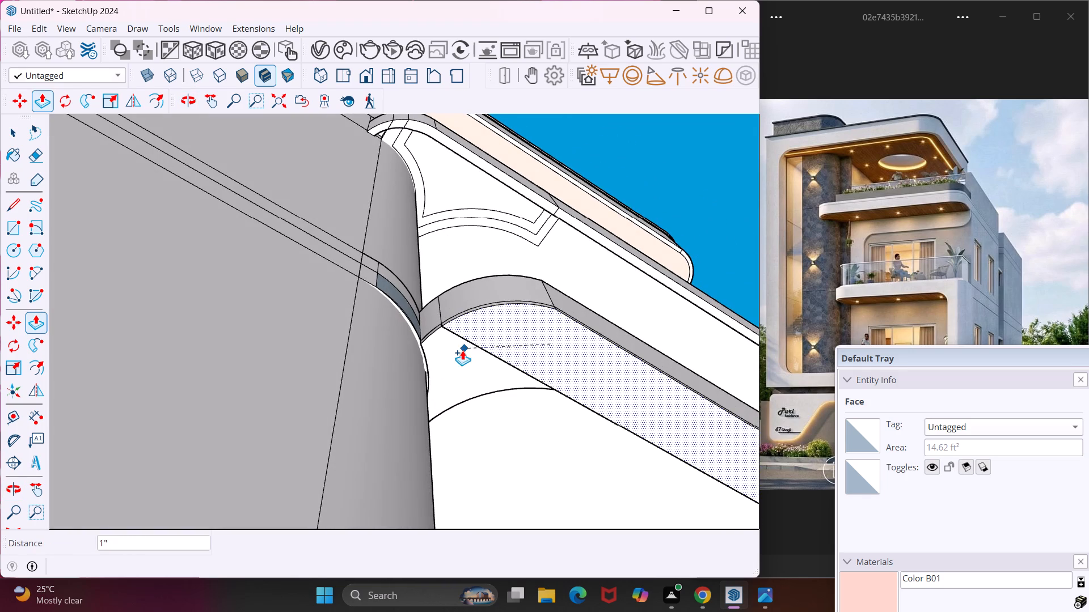
left_click(451, 354)
Pull the large soffit face under the middle balcony slab down 1" to the corner infill's level.
left_click(513, 433)
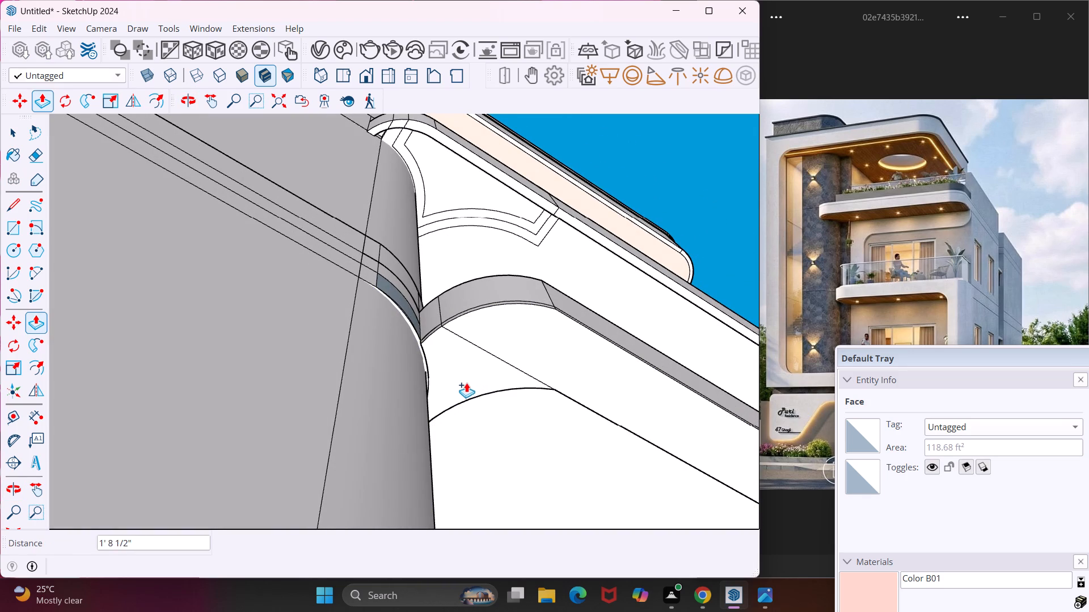
middle_click_drag(466, 384, 383, 416)
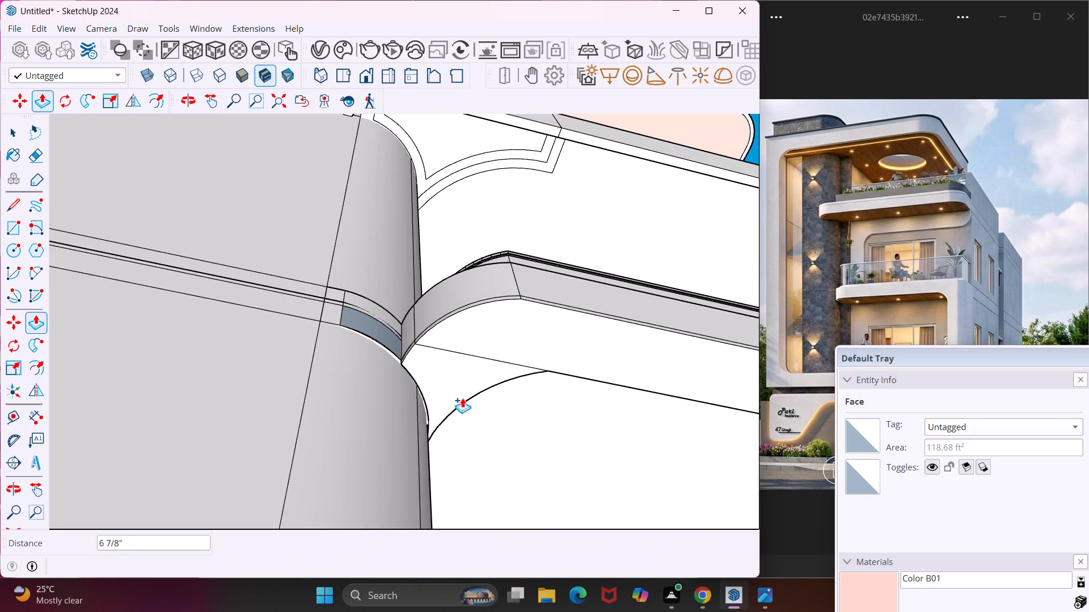
left_click(450, 405)
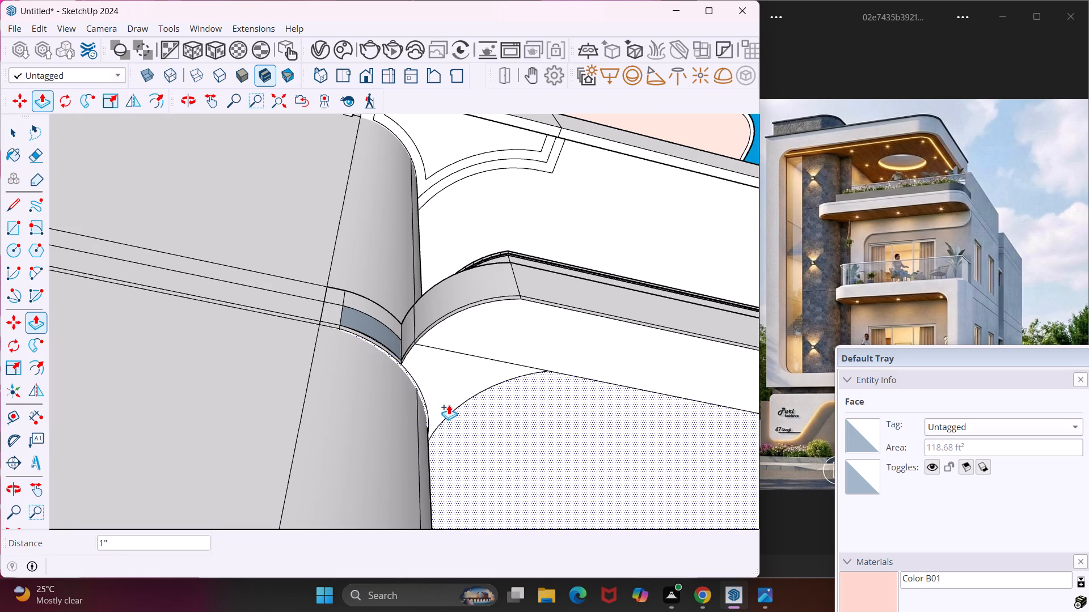
middle_click_drag(458, 354, 381, 397)
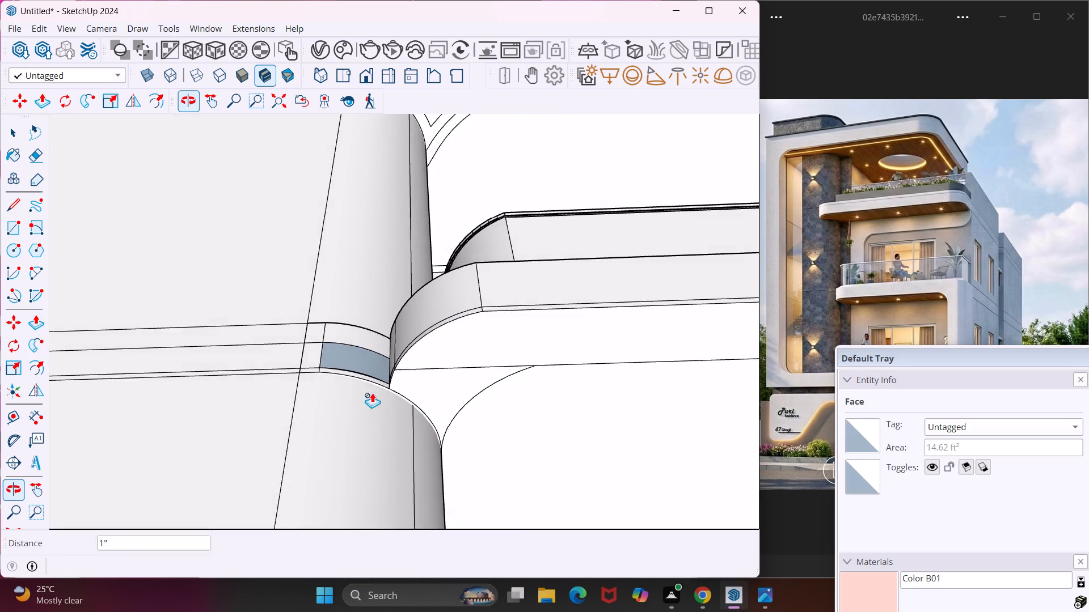
scroll(332, 377, "down", 20)
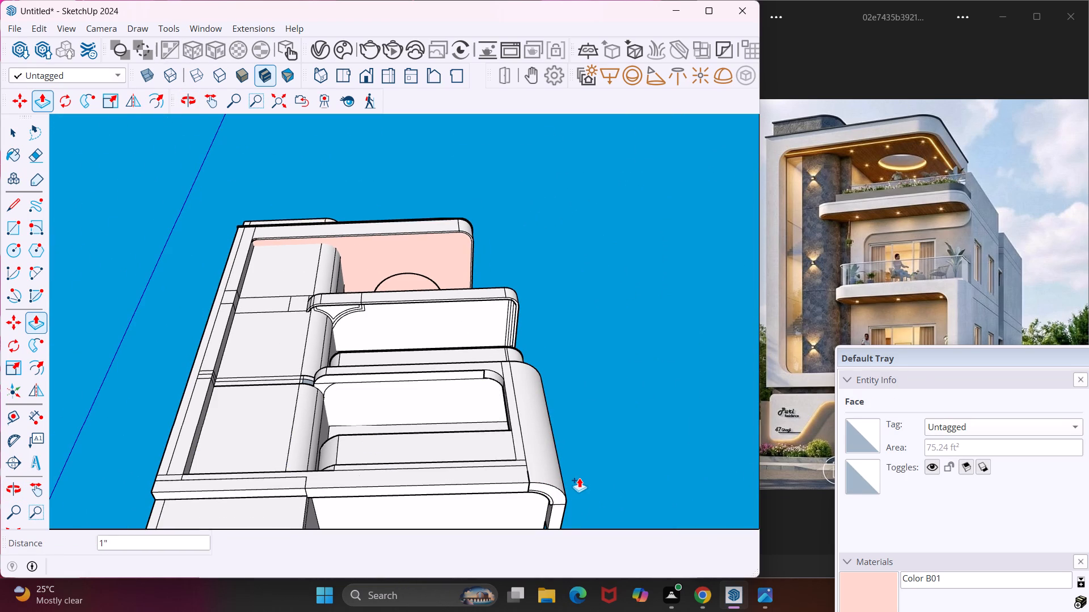
Examine the levelled balcony slabs and the tall column wall beside them from several angles.
key("Escape")
key("space")
middle_click_drag(608, 441, 541, 457)
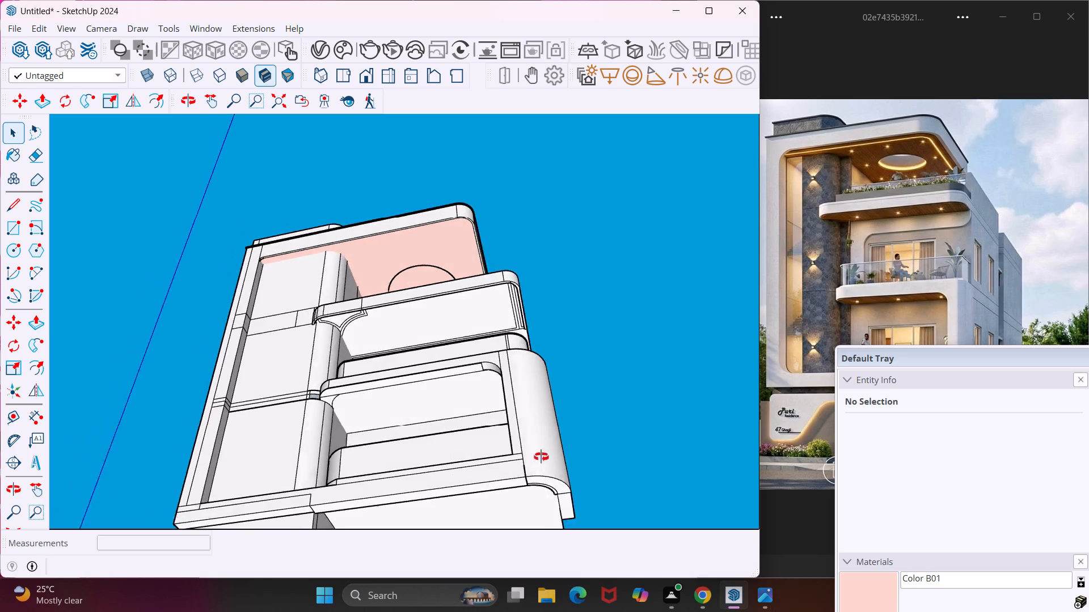
middle_click_drag(541, 457, 406, 491)
scroll(385, 446, "down", 7)
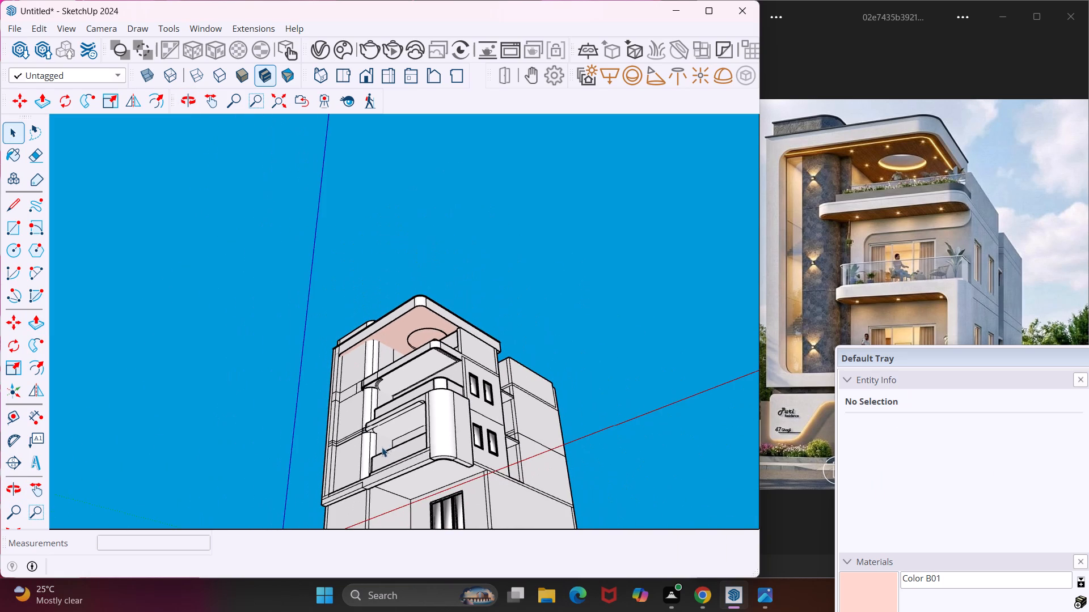
middle_click_drag(372, 450, 571, 542)
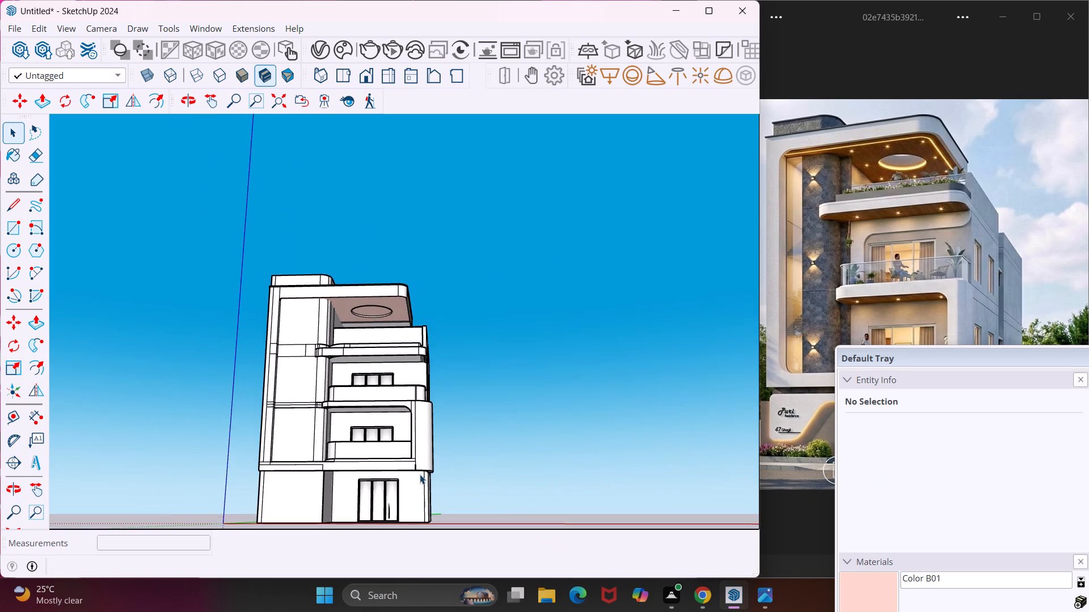
middle_click_drag(288, 418, 305, 455)
scroll(288, 452, "up", 5)
middle_click_drag(288, 452, 209, 498)
scroll(289, 470, "up", 5)
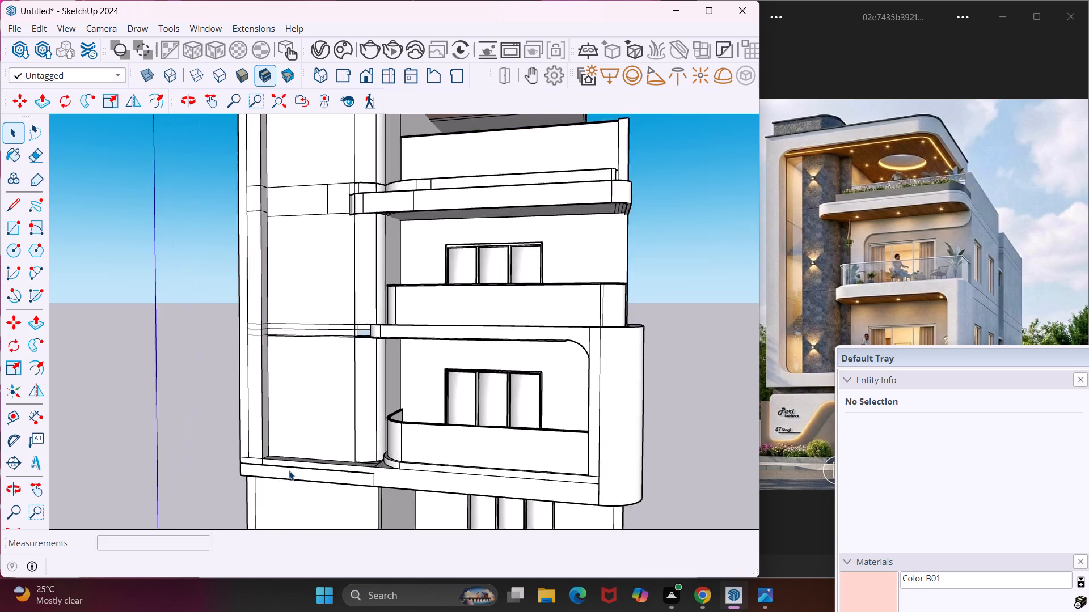
scroll(289, 470, "up", 4)
middle_click_drag(289, 470, 259, 496)
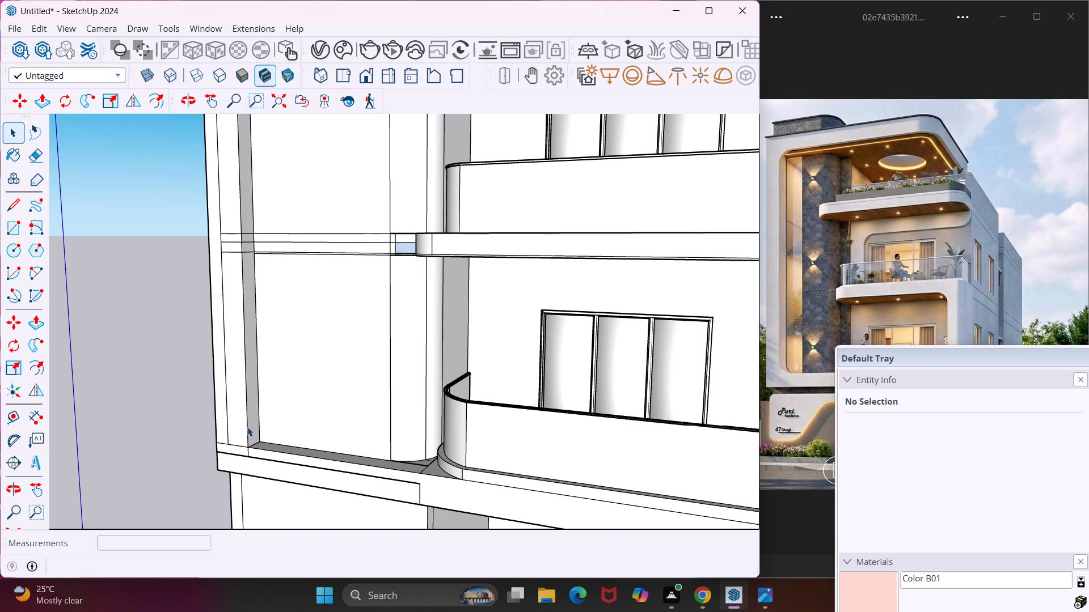
middle_click_drag(259, 418, 296, 450)
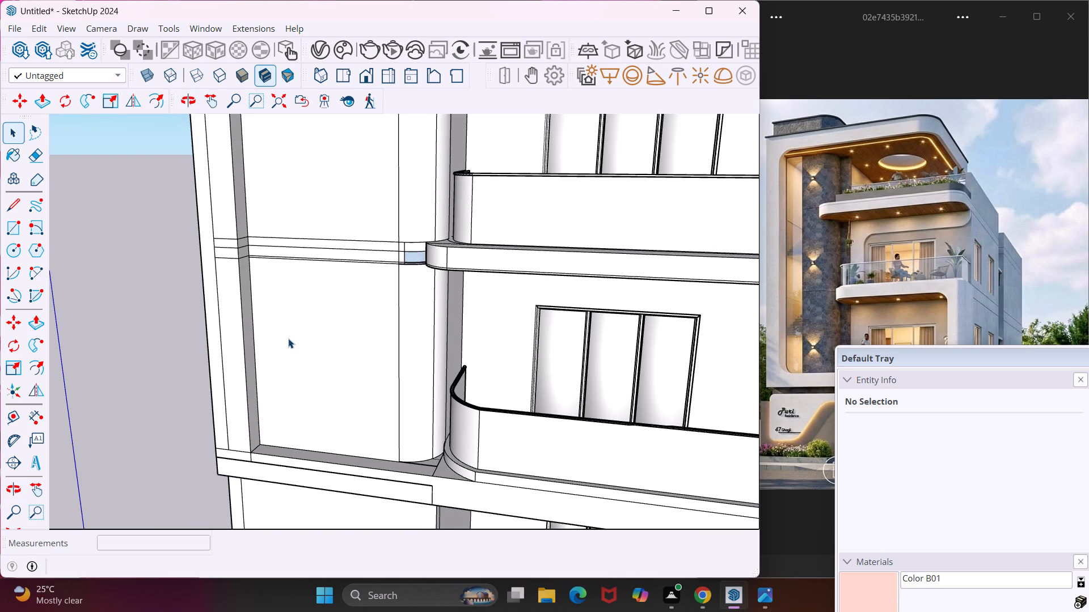
scroll(288, 339, "down", 6)
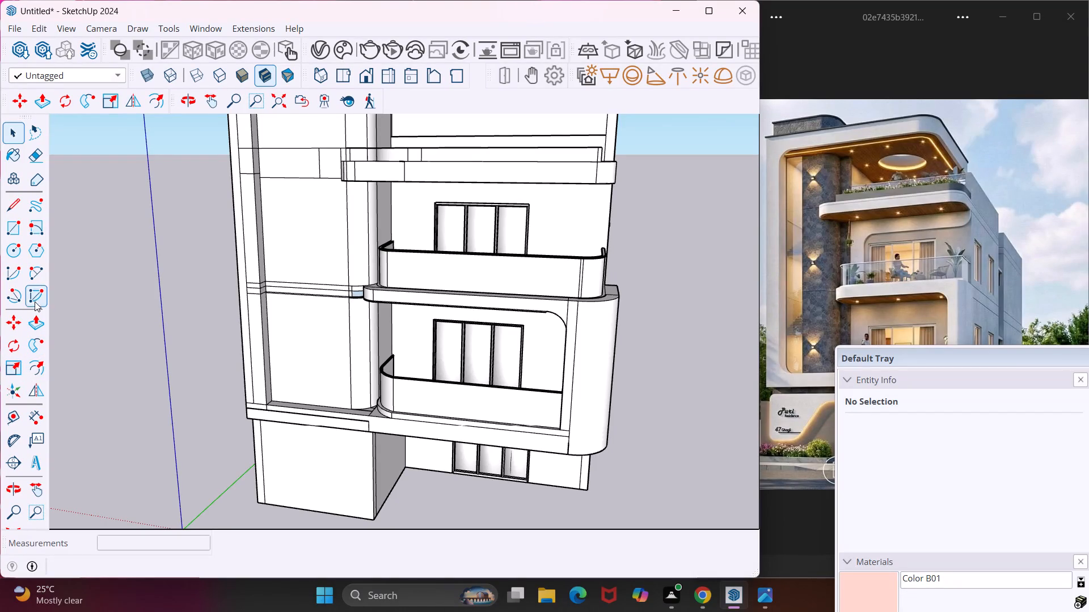
Draw a tall rectangle about 1' 10" wide and 30' 3" high on the column's flat front face, beside the outer frame.
left_click(19, 231)
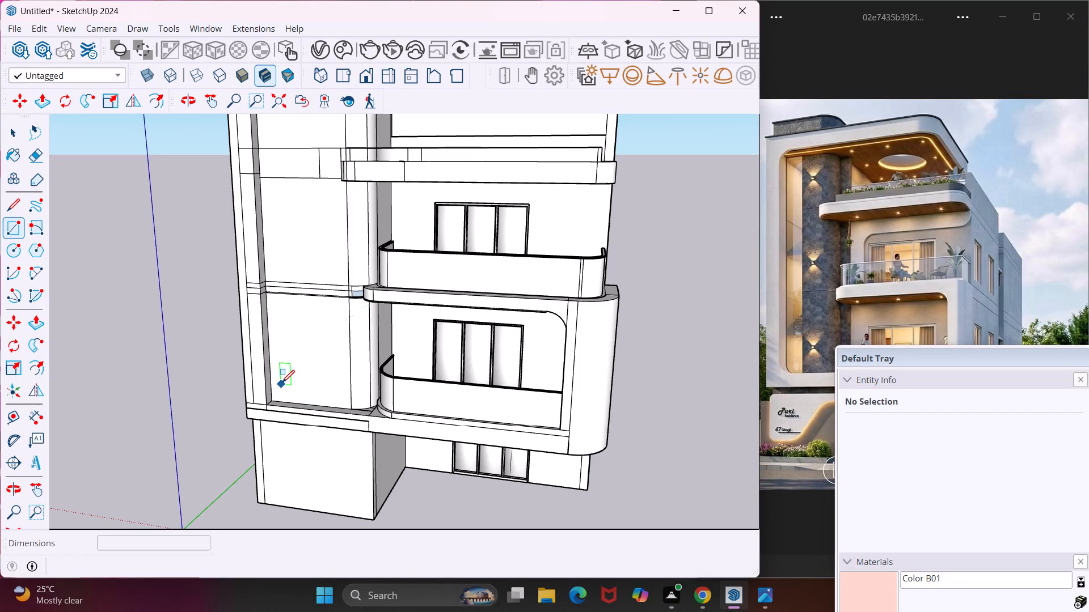
left_click(282, 382)
key("Escape")
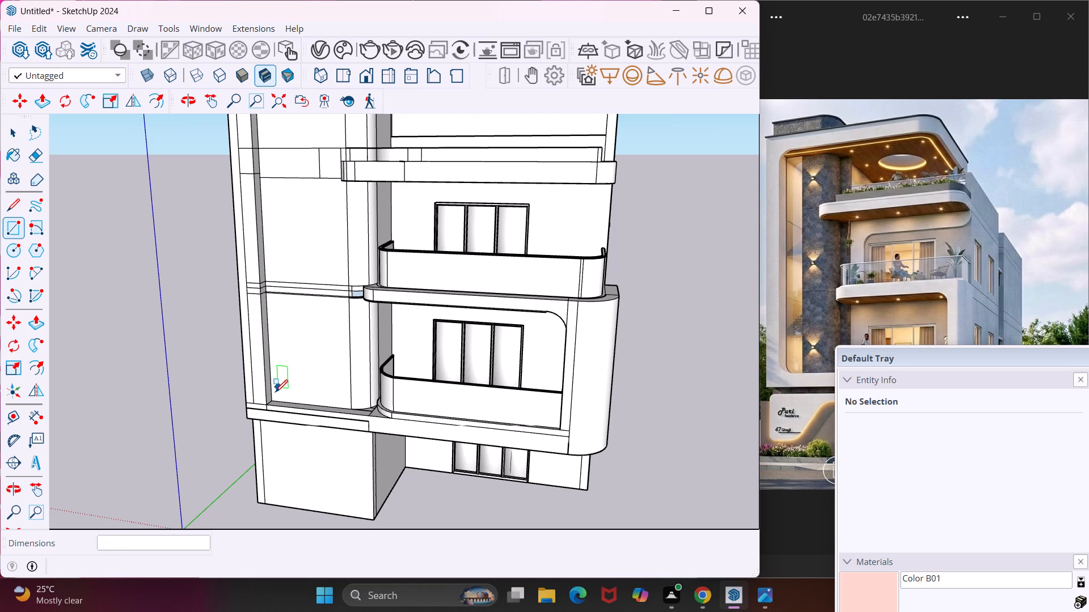
scroll(276, 396, "up", 6)
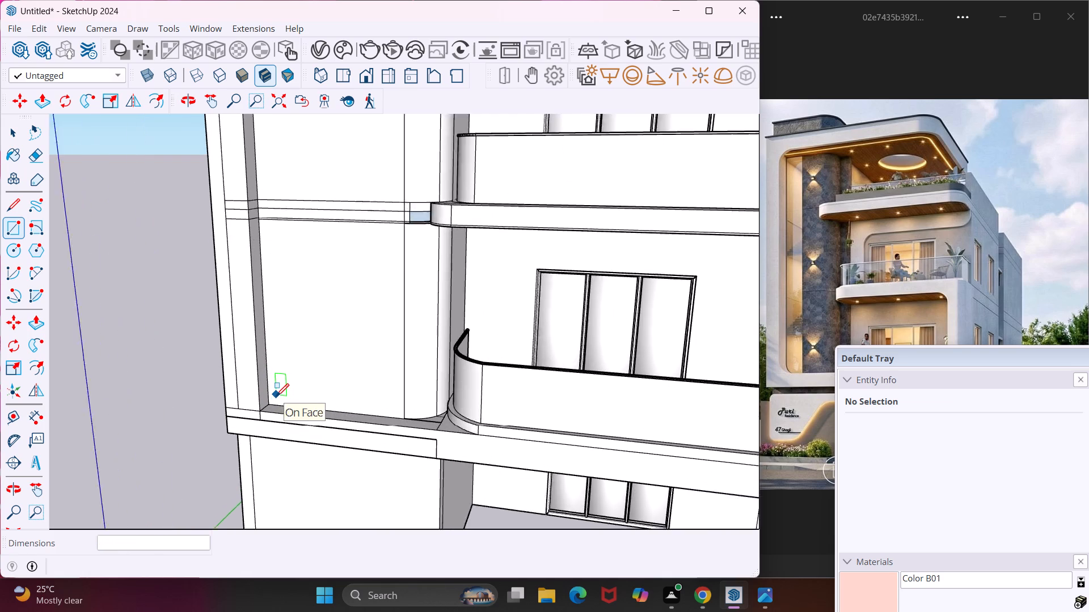
left_click(275, 397)
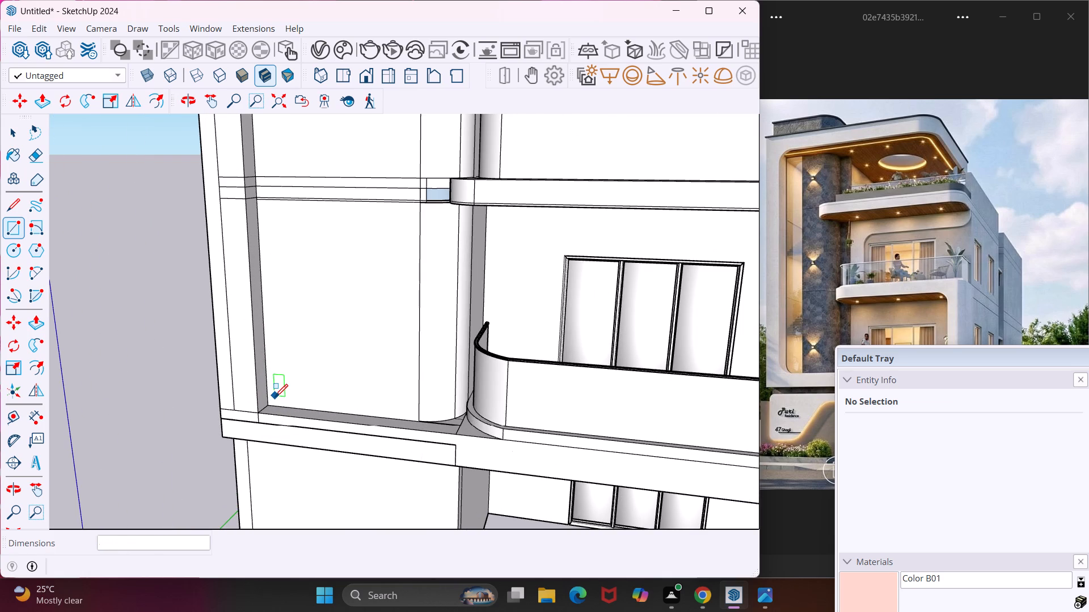
scroll(299, 337, "down", 15)
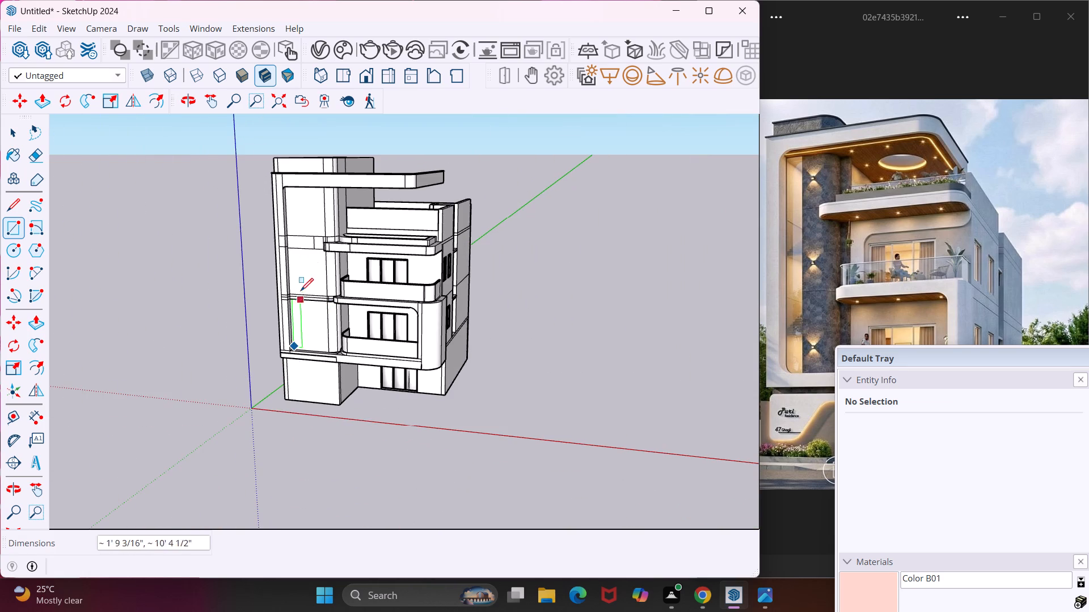
scroll(302, 195, "up", 4)
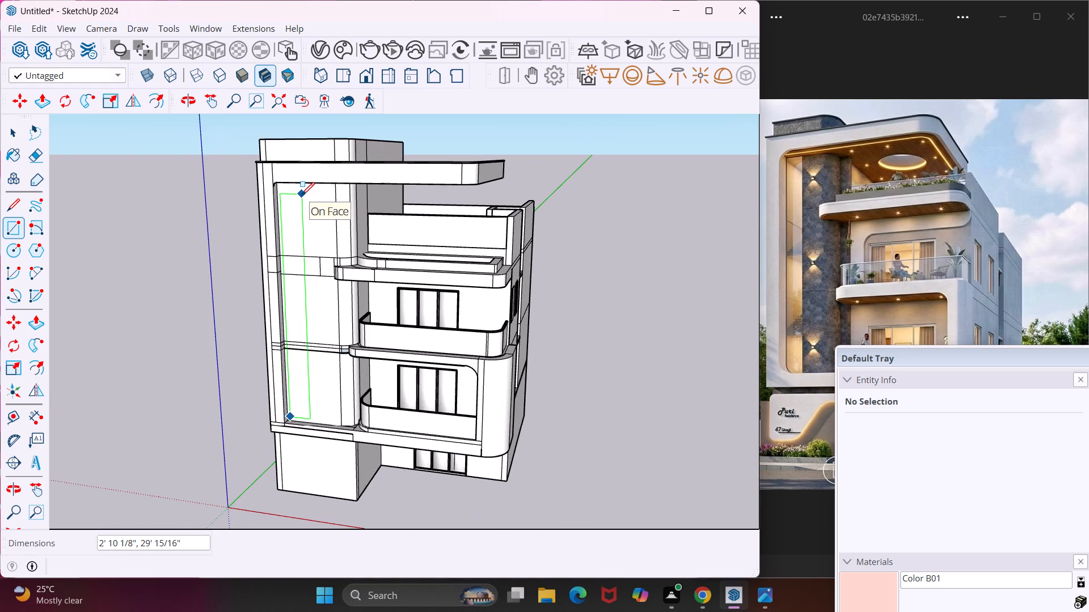
scroll(302, 195, "up", 3)
middle_click_drag(302, 195, 361, 149)
scroll(302, 195, "up", 1)
middle_click_drag(304, 179, 337, 100)
scroll(308, 174, "up", 5)
middle_click_drag(308, 174, 310, 174)
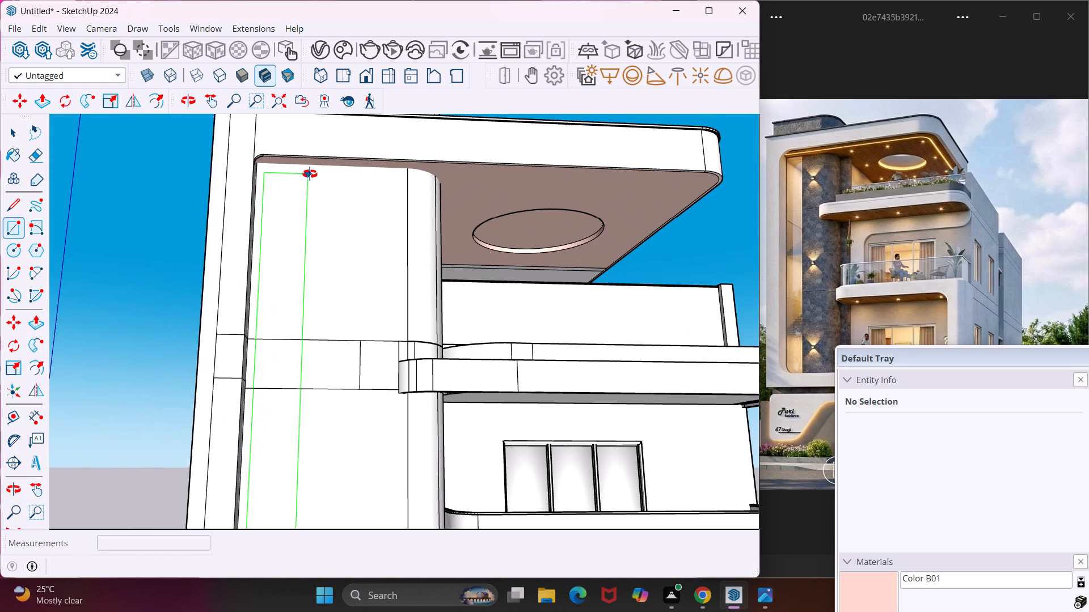
middle_click_drag(310, 174, 379, 113)
scroll(341, 154, "up", 7)
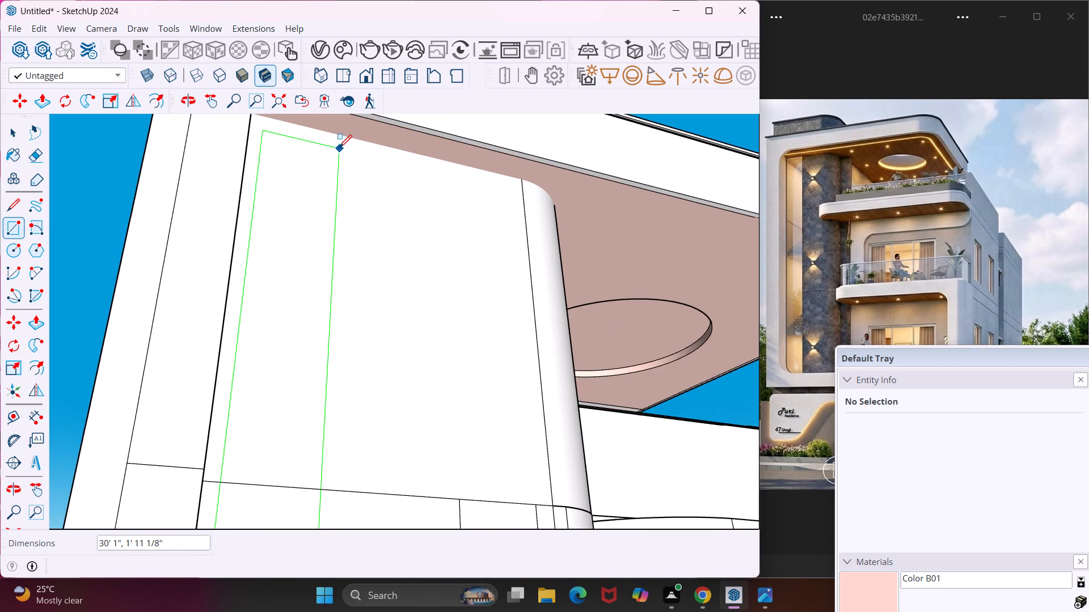
left_click(336, 141)
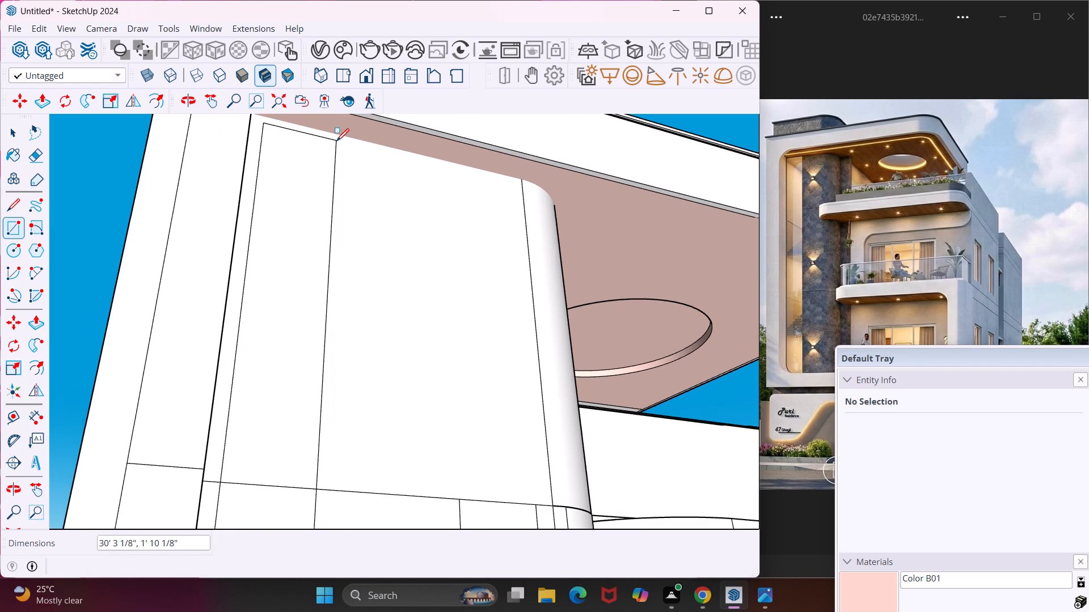
key("Escape")
key("space")
Push the topmost section of the tall rectangular strip, under the roof slab, inward 9".
scroll(290, 224, "down", 11)
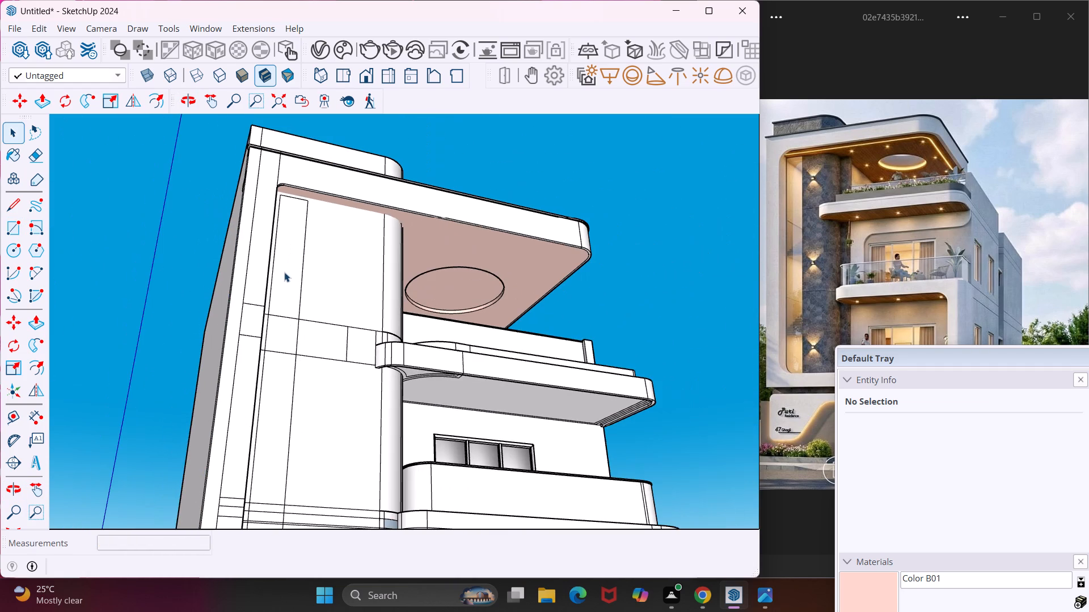
middle_click_drag(282, 281, 263, 340)
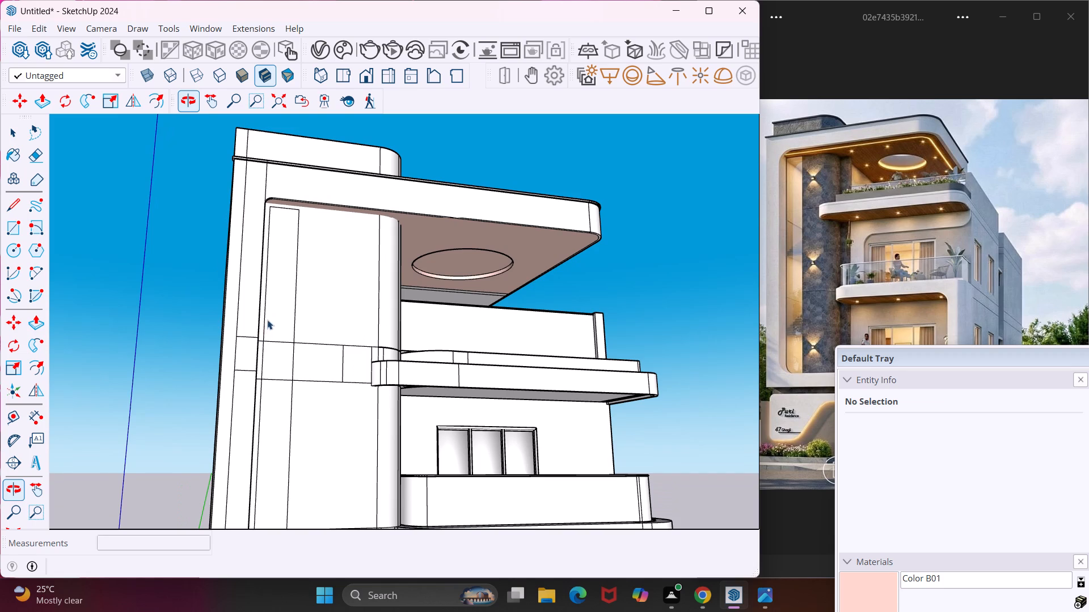
scroll(282, 300, "up", 3)
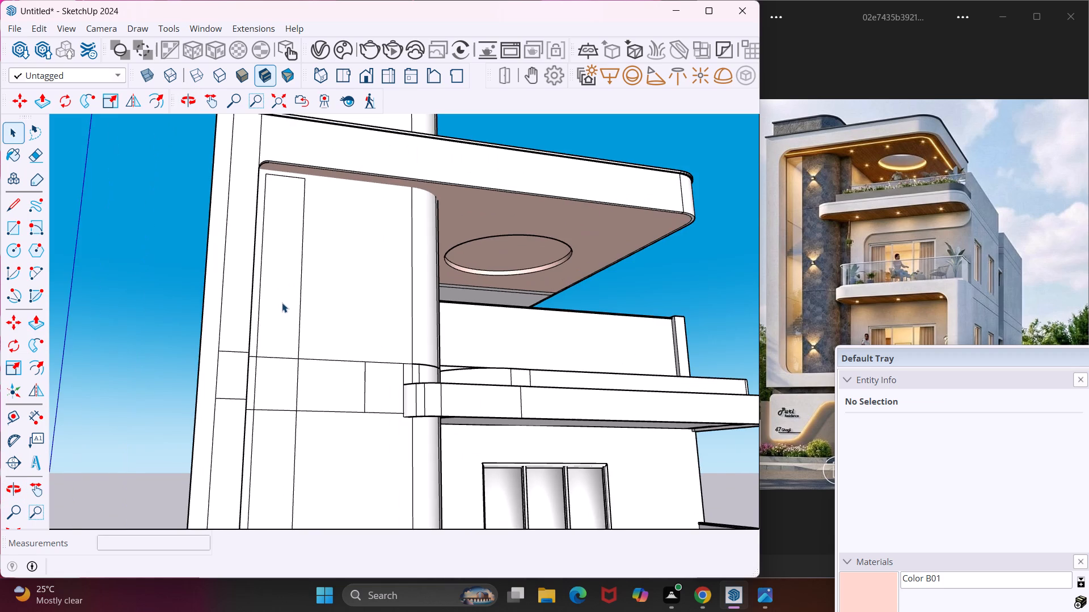
middle_click_drag(282, 303, 203, 355)
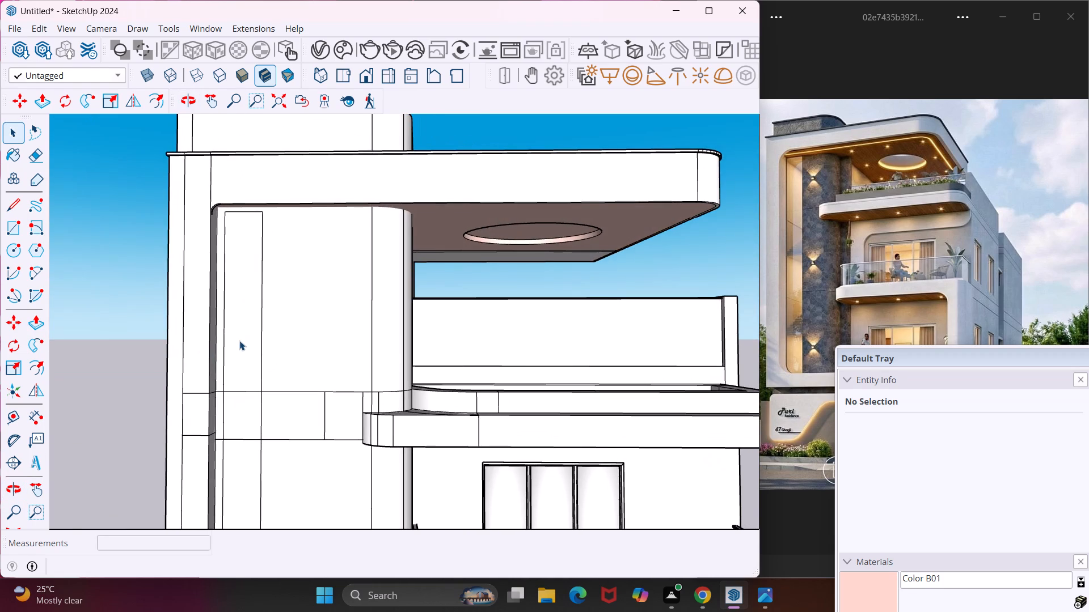
scroll(239, 341, "up", 3)
middle_click_drag(239, 341, 159, 366)
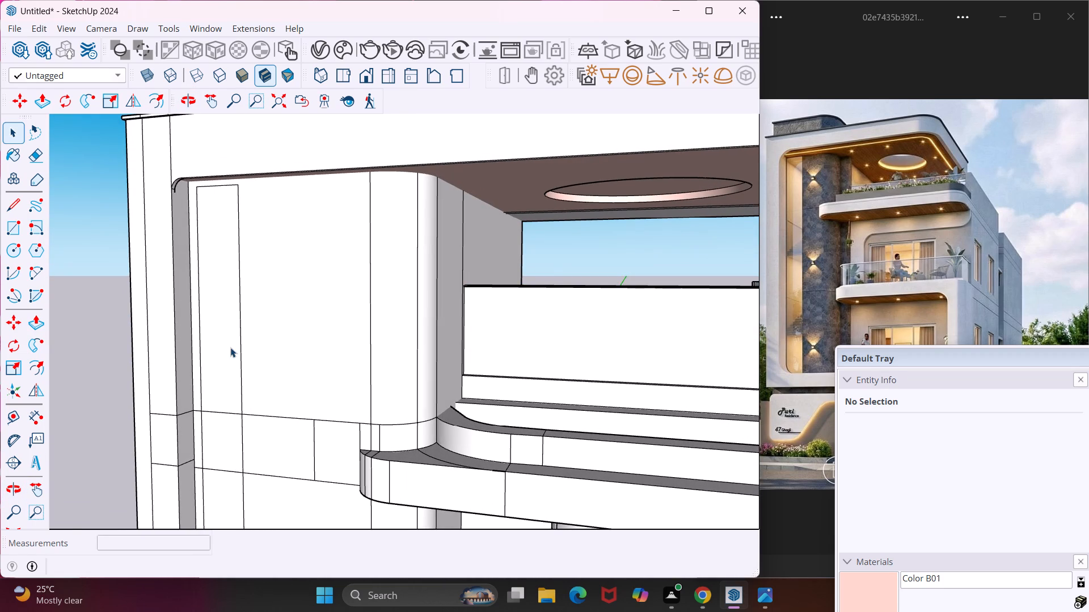
left_click(221, 341)
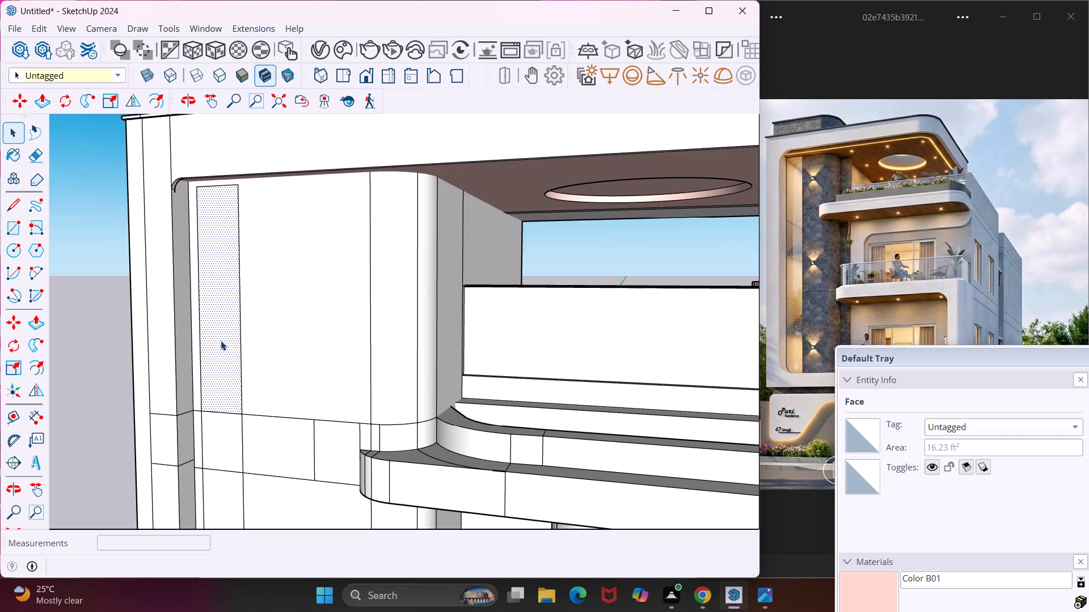
key("p")
left_click(221, 341)
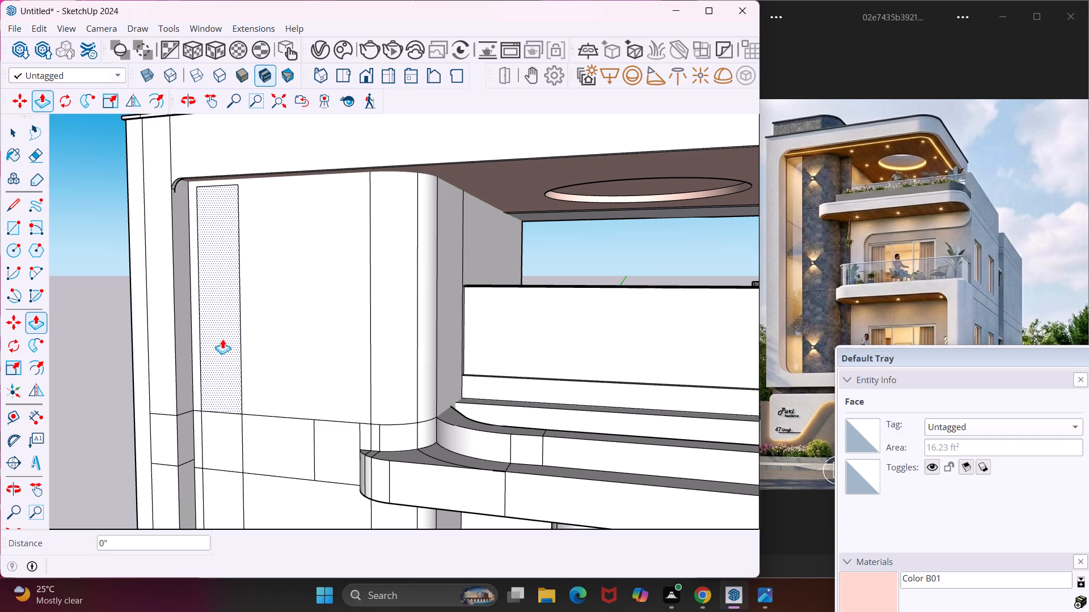
left_click(233, 331)
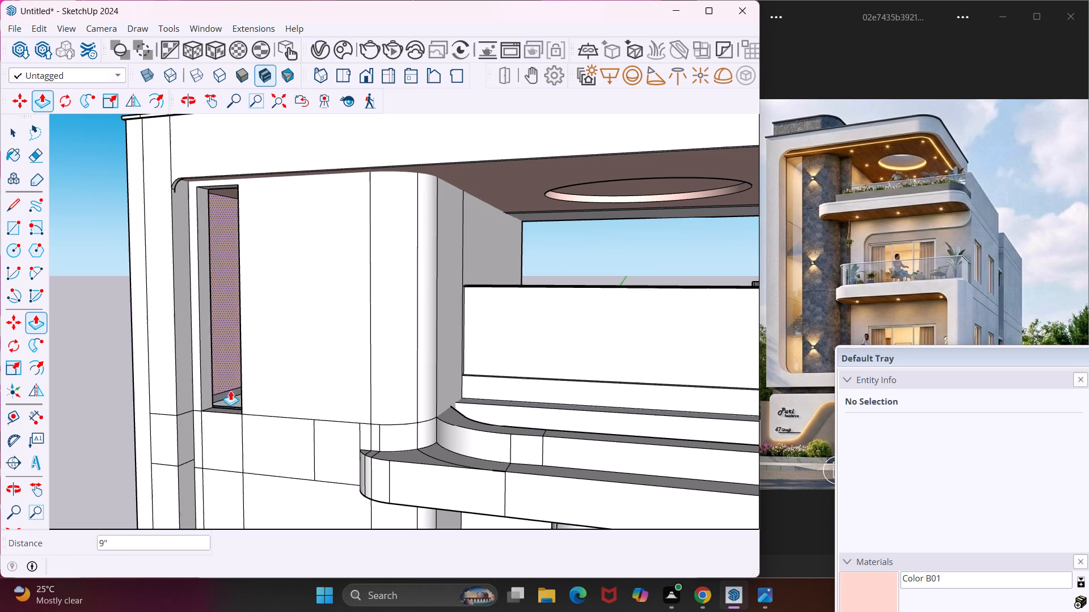
Push the short strip section at the upper balcony slab's level inward 9", matching the opening above.
left_click(223, 435)
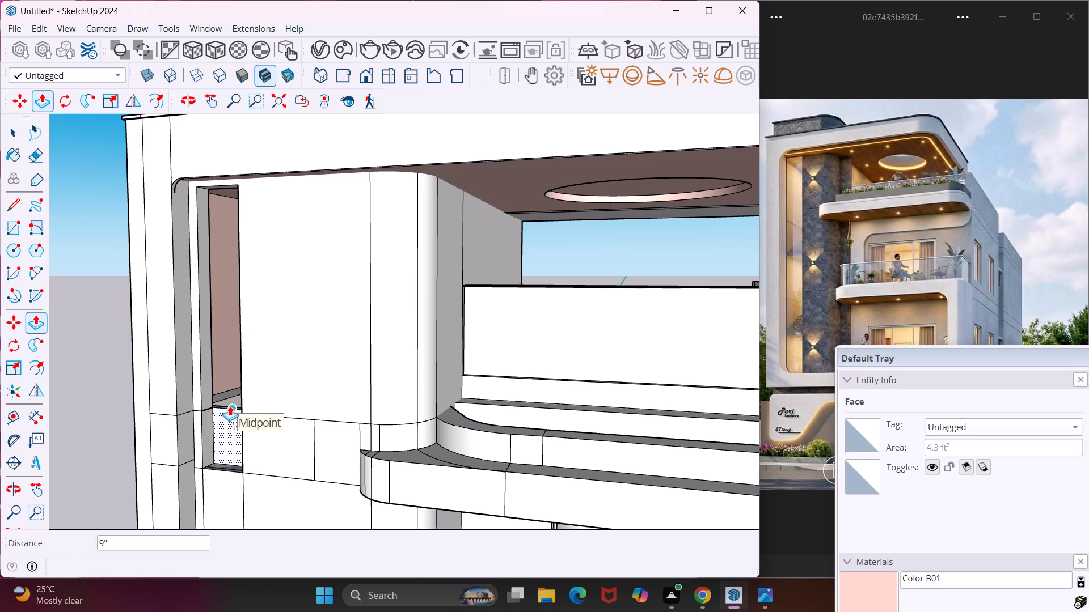
middle_click_drag(230, 406, 291, 475)
scroll(236, 416, "up", 9)
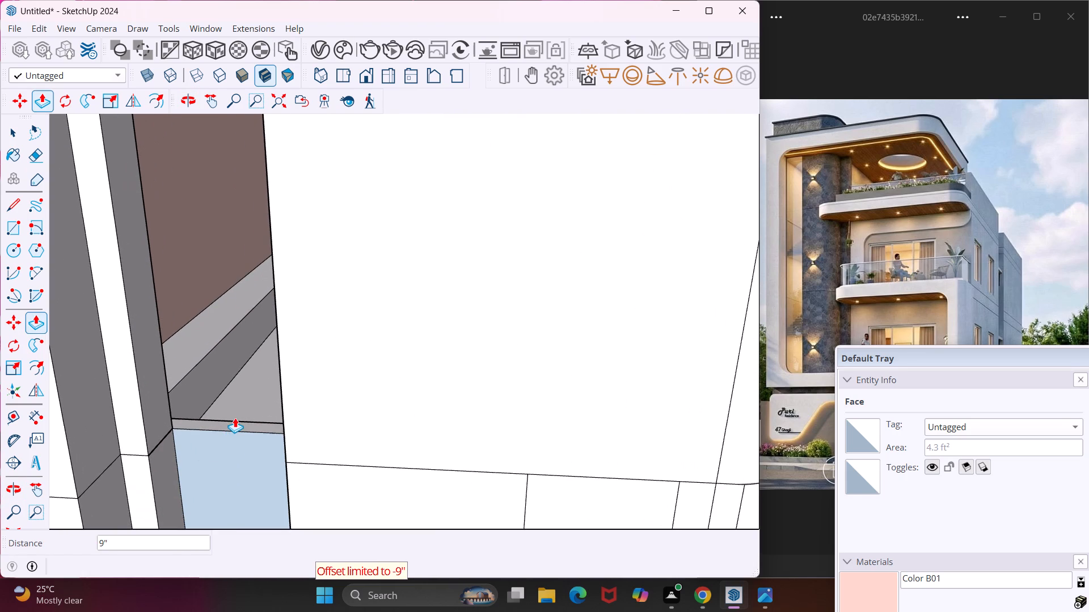
left_click(230, 422)
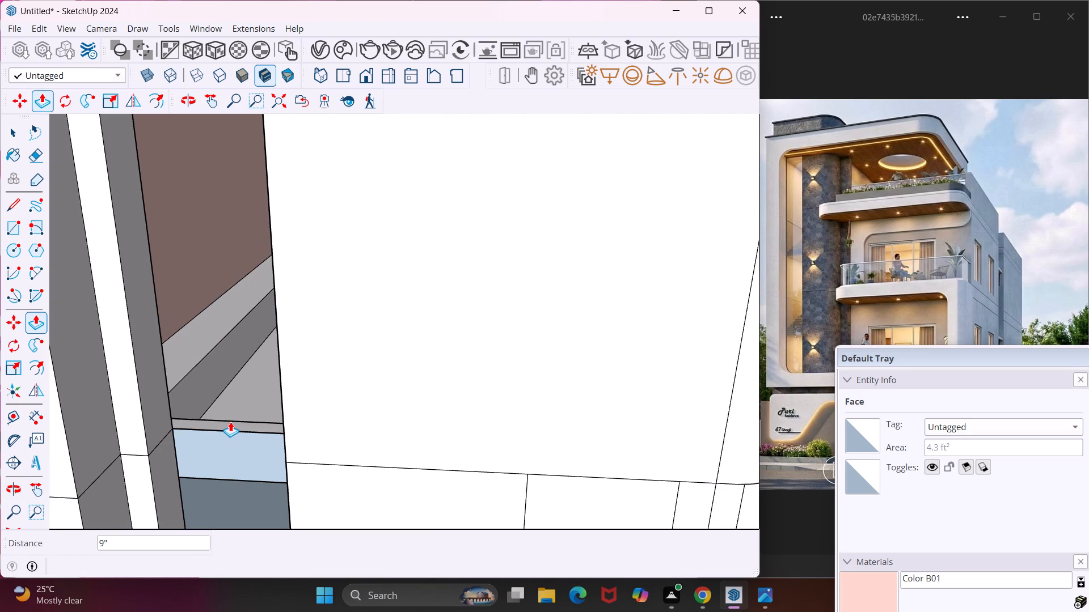
Push the tall strip section below the upper balcony slab inward in stages of 3", about 1/8", 1 3/4", 3 3/16" and 15/16".
middle_click_drag(230, 430, 340, 339)
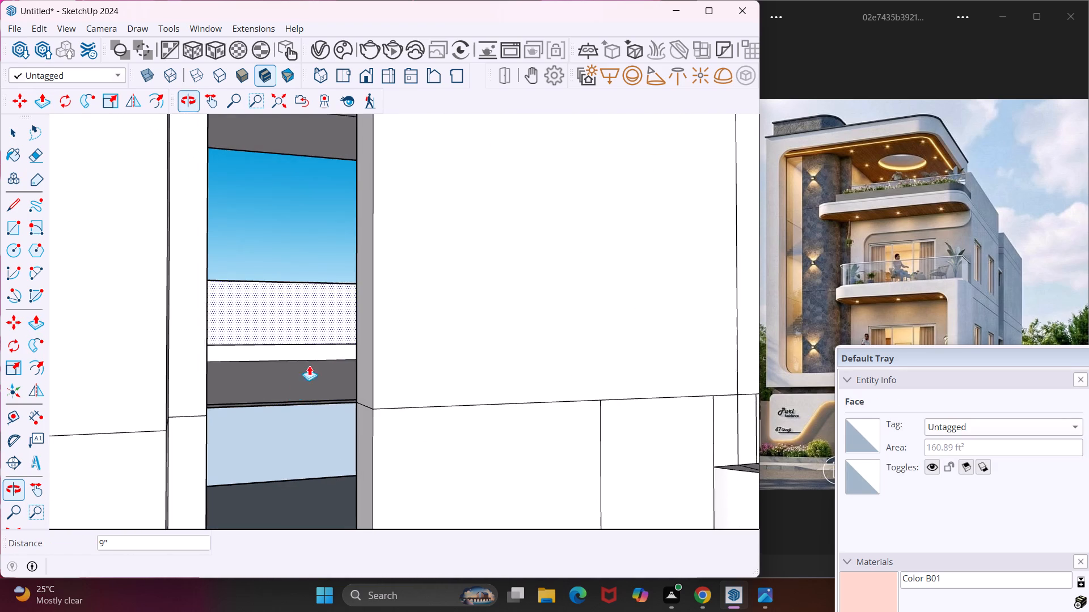
scroll(284, 410, "down", 8)
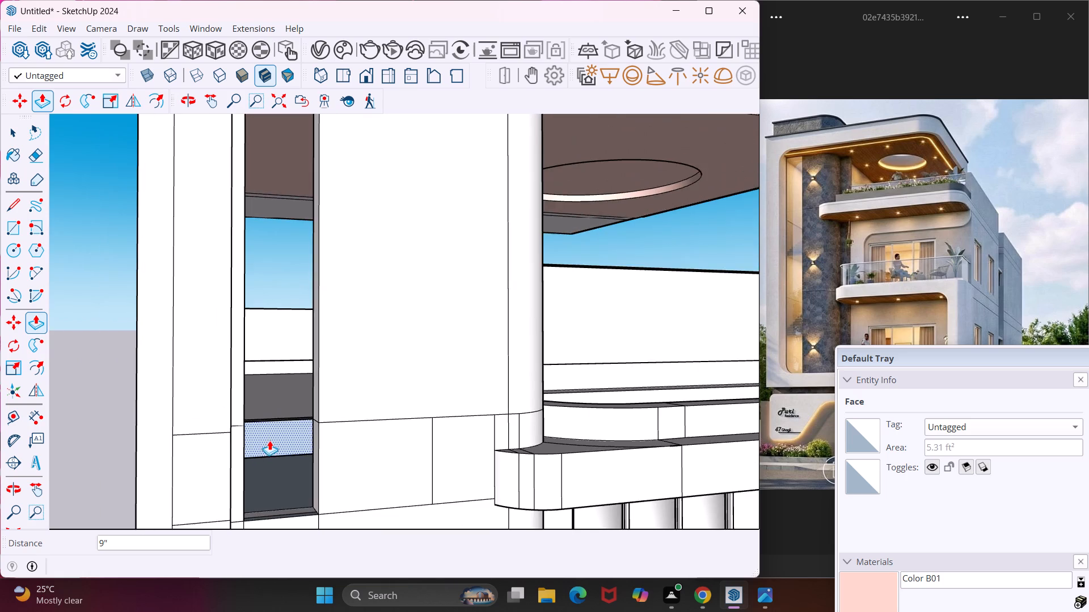
scroll(268, 442, "down", 5)
left_click(270, 501)
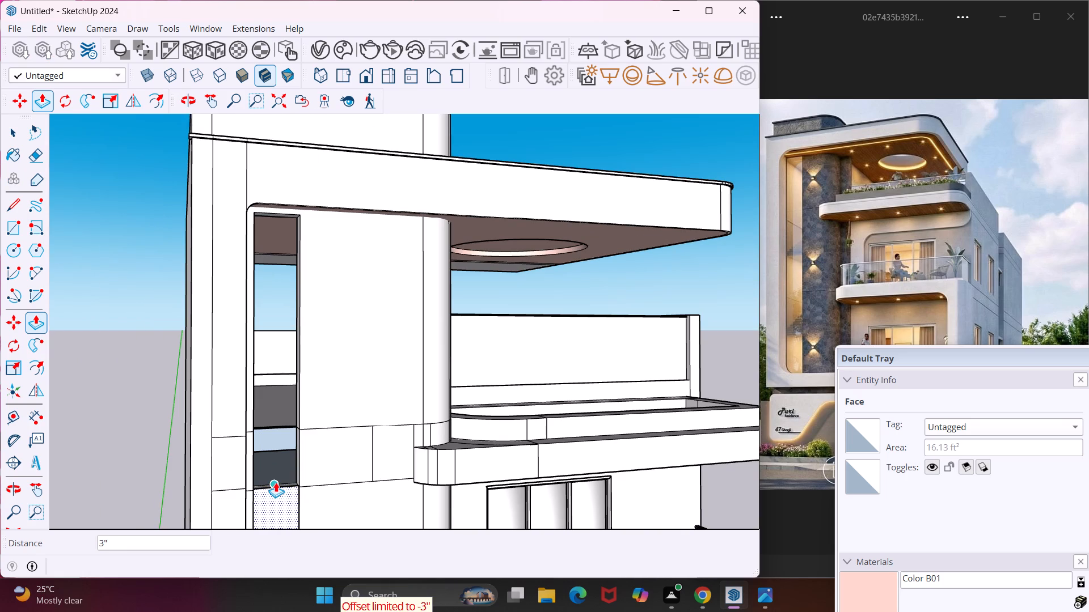
left_click(276, 482)
scroll(276, 494, "up", 4)
left_click(276, 495)
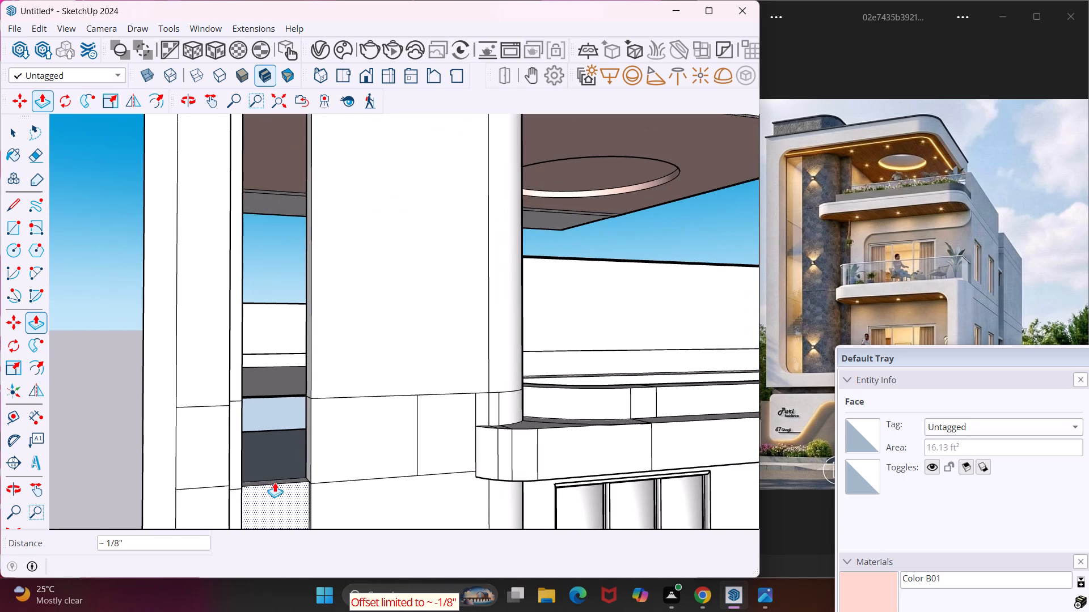
scroll(271, 484, "up", 9)
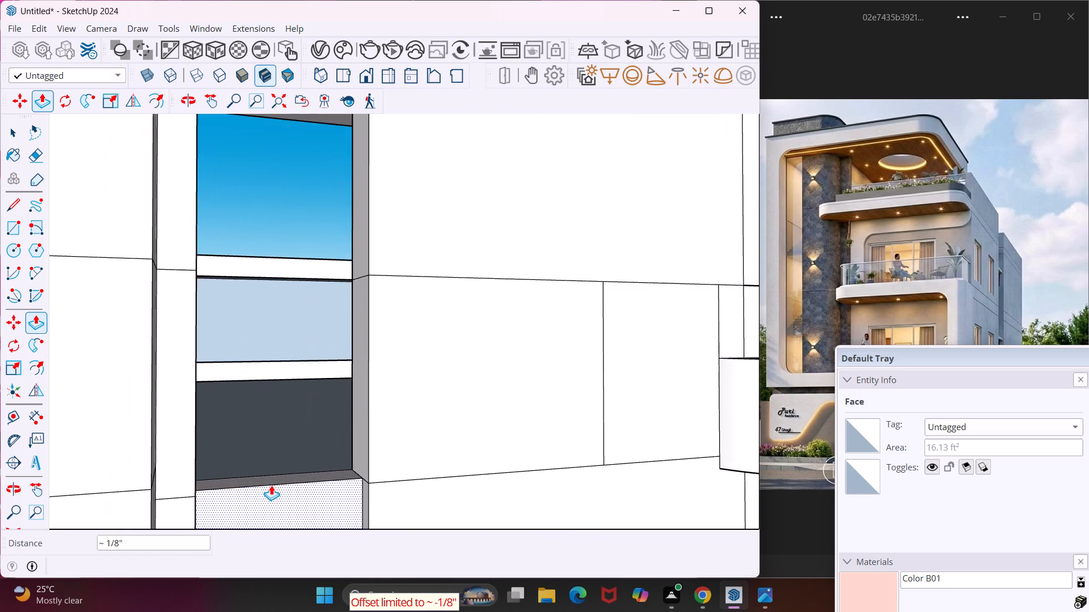
middle_click_drag(271, 493, 204, 558)
scroll(204, 558, "up", 1)
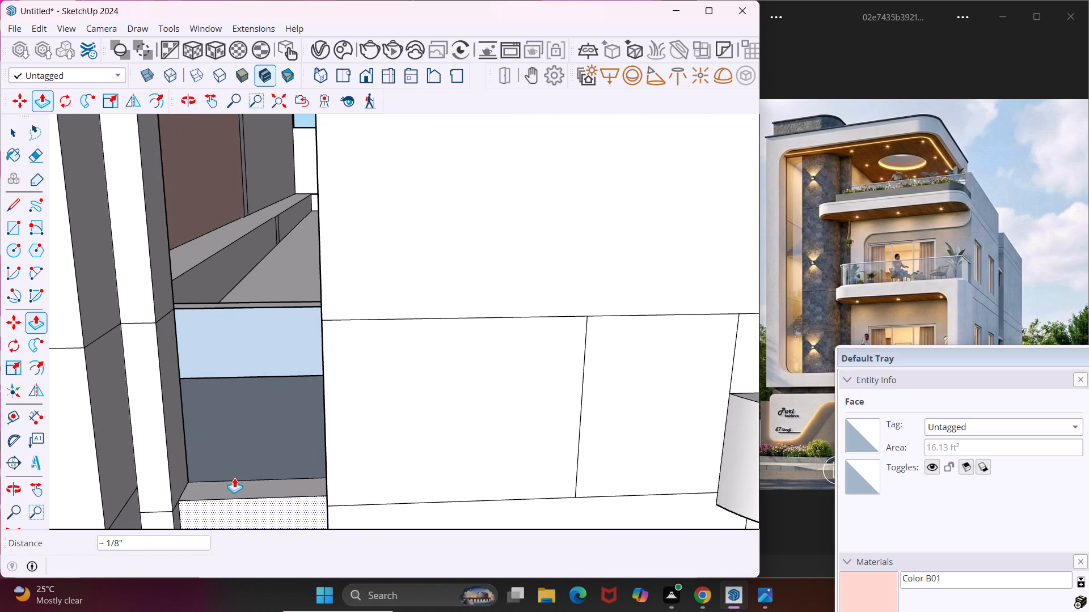
left_click(246, 479)
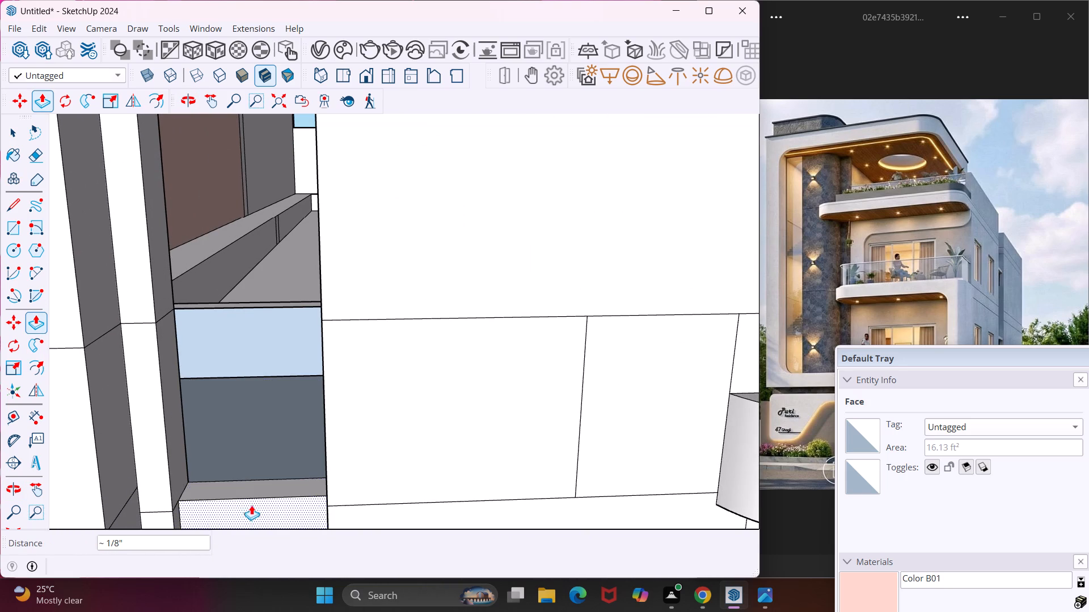
left_click(254, 509)
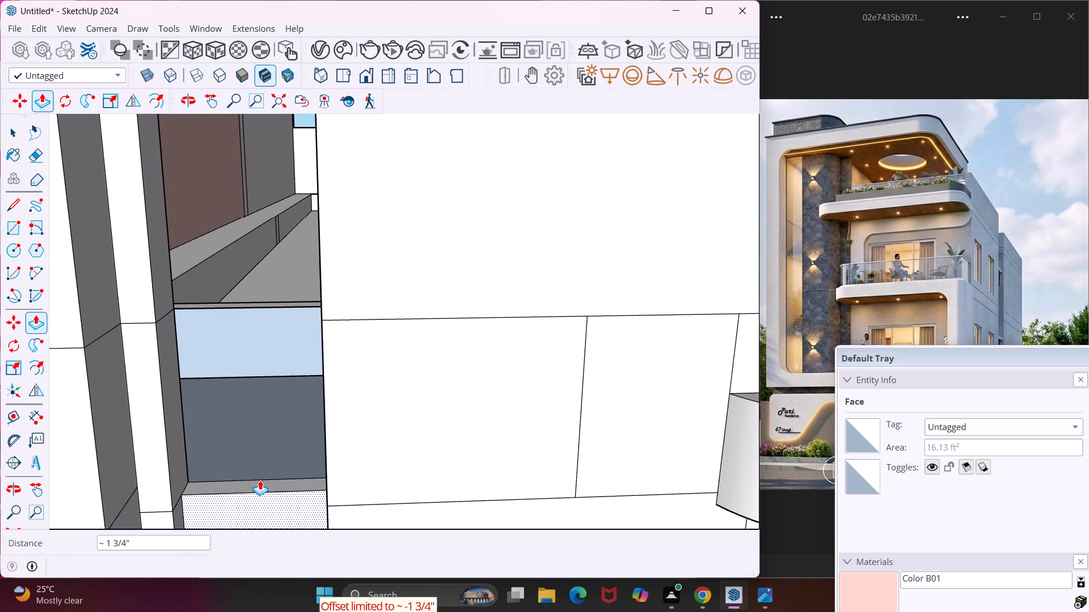
left_click(268, 475)
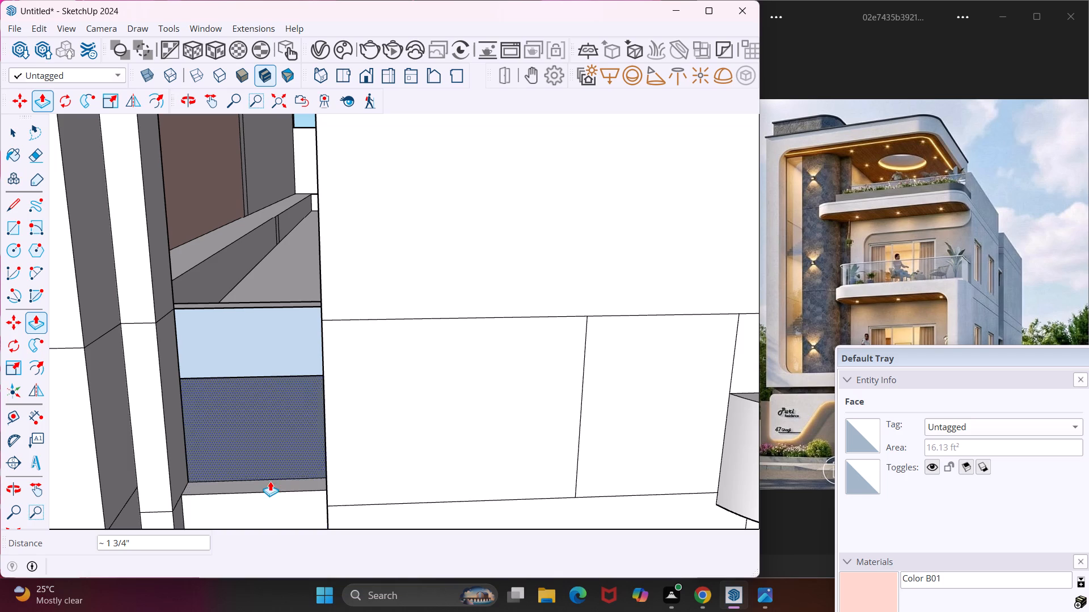
left_click(272, 502)
left_click(272, 474)
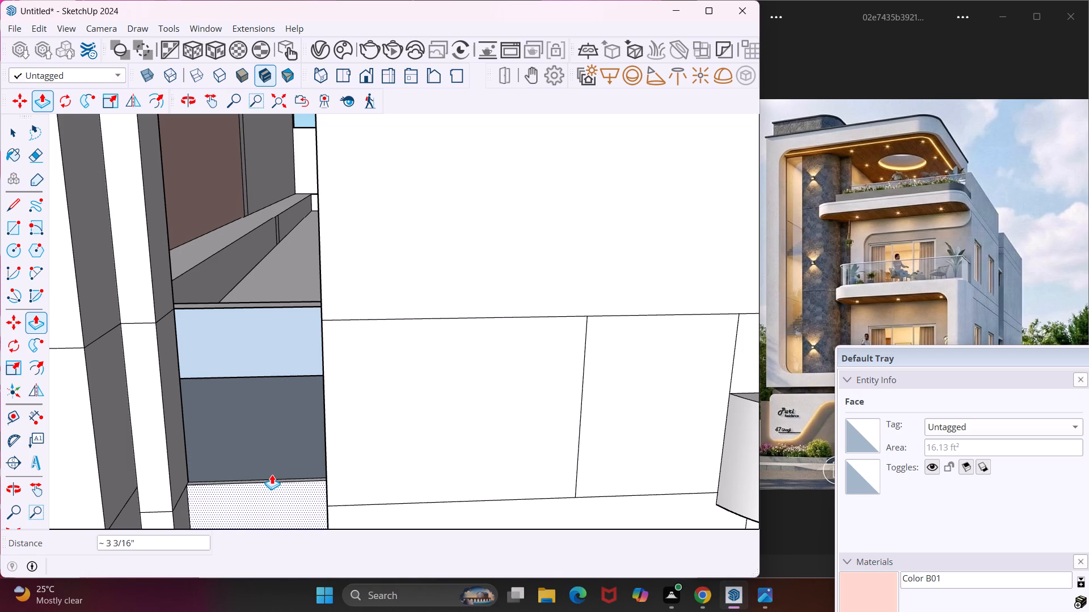
middle_click_drag(271, 474, 205, 503)
left_click(226, 491)
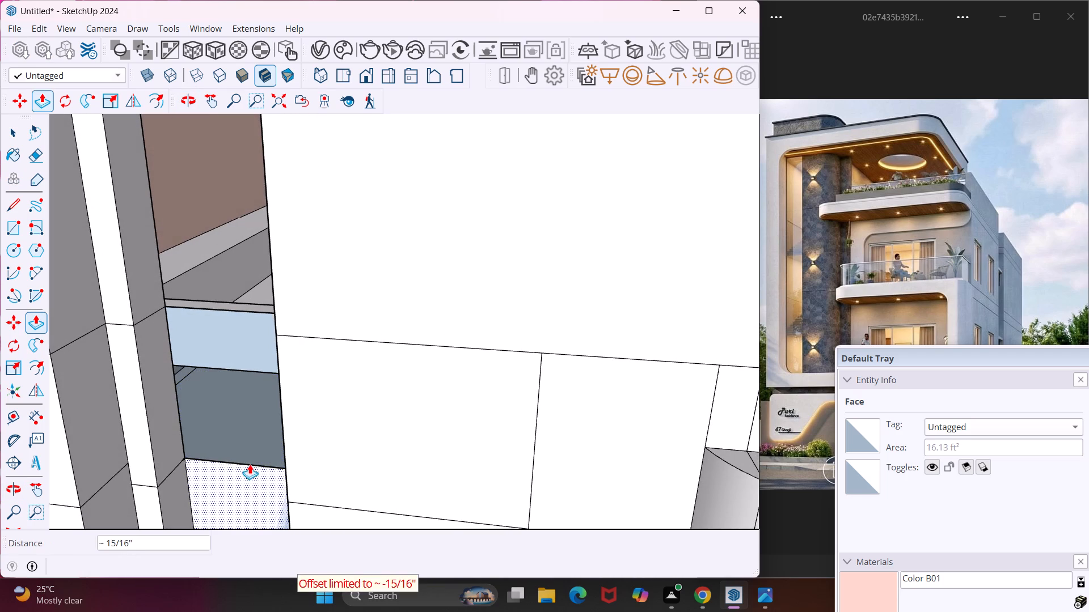
left_click(256, 458)
Push the strip's two upper bands at the lower balcony slab's level inward about 8 1/16" each.
middle_click_drag(254, 465, 320, 368)
scroll(260, 460, "up", 1)
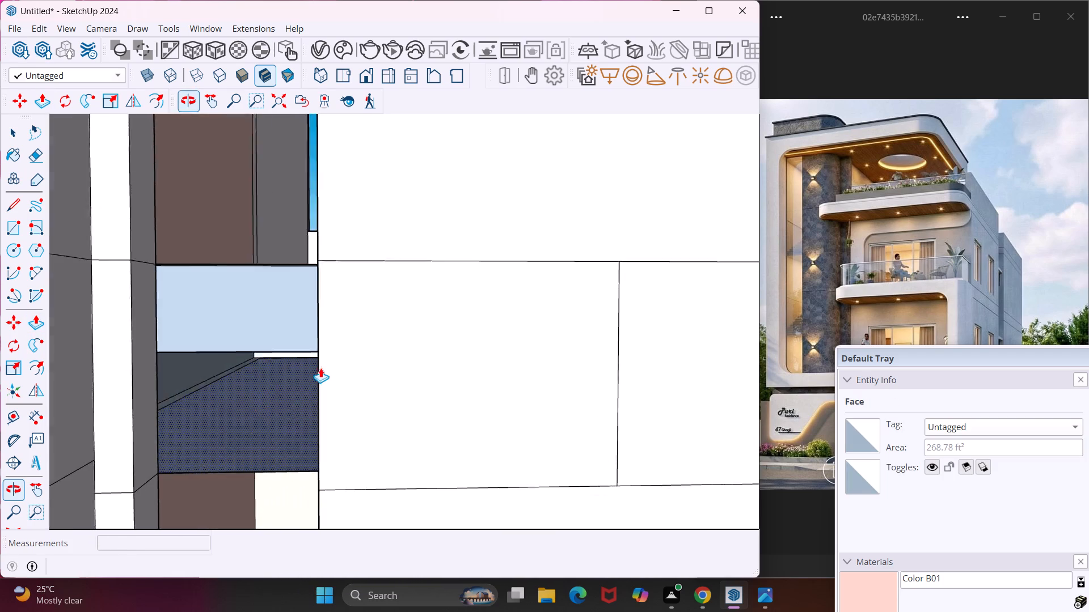
middle_click_drag(320, 368, 320, 372)
scroll(322, 364, "down", 19)
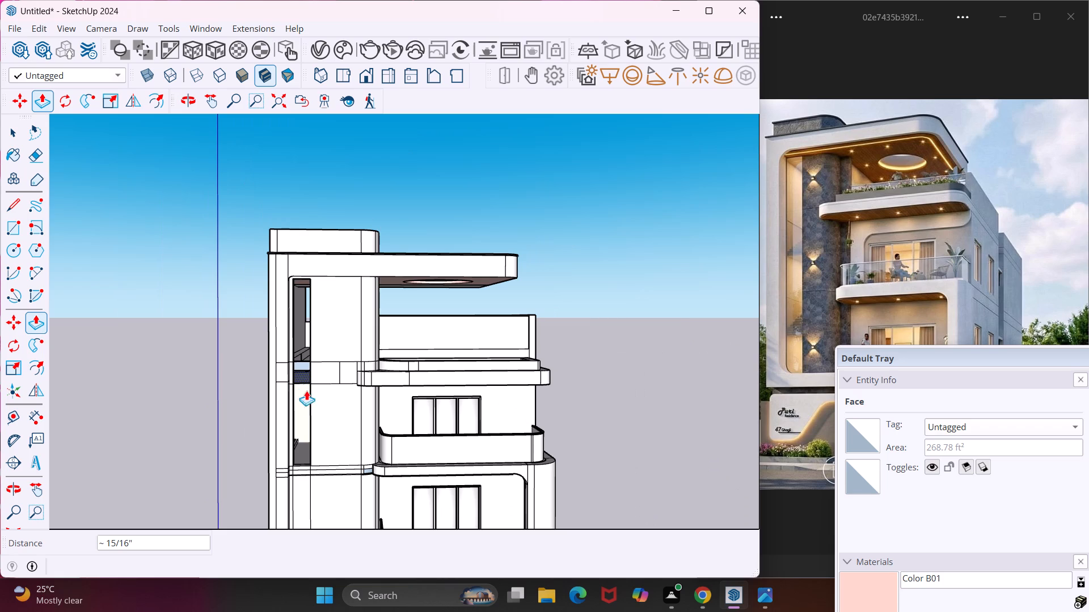
scroll(302, 488, "up", 4)
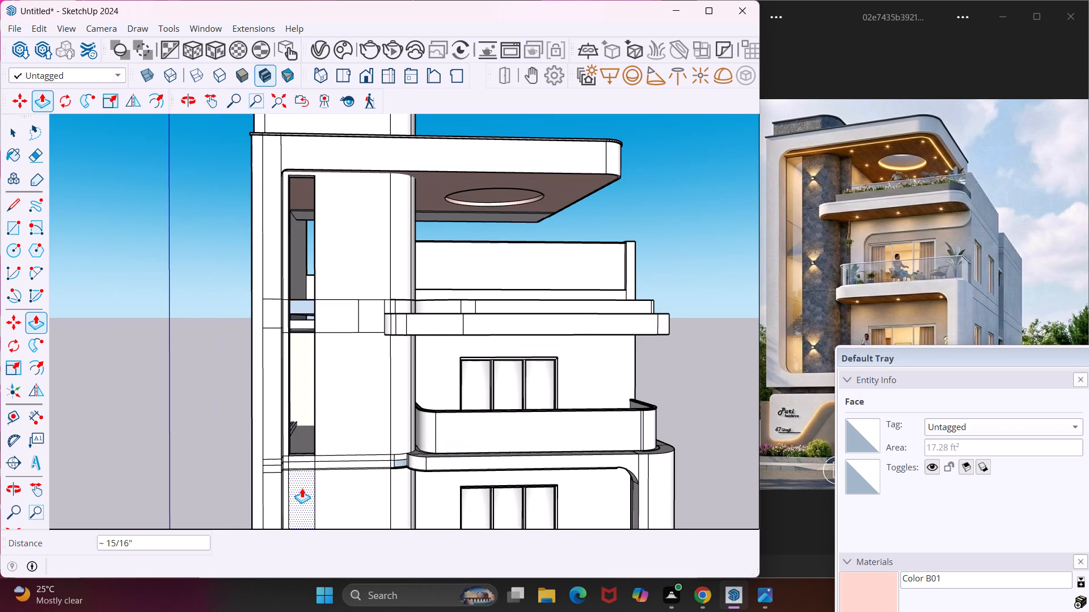
middle_click_drag(302, 488, 162, 503)
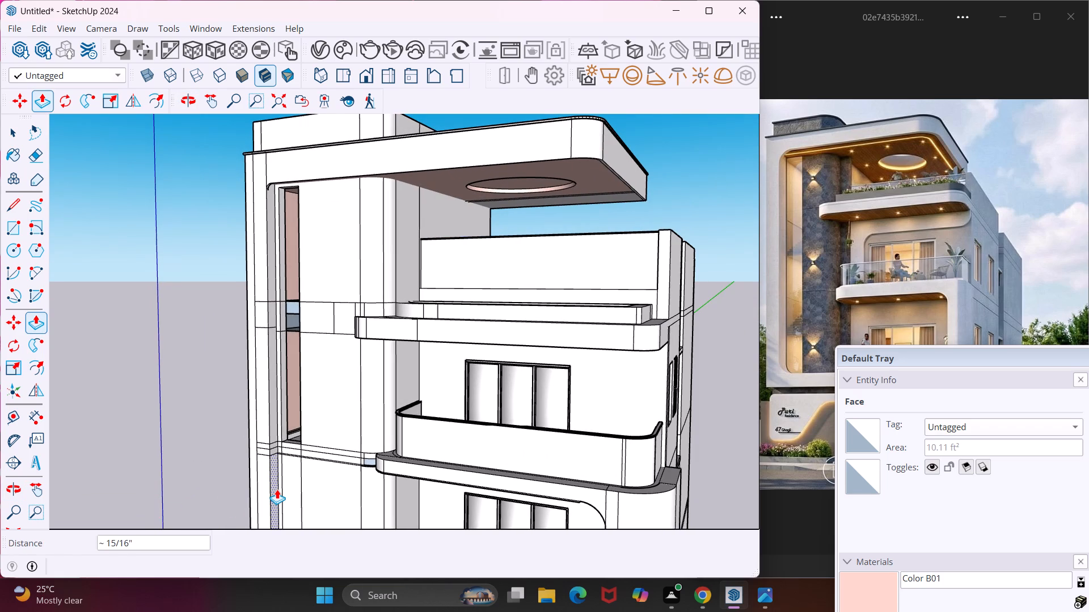
scroll(292, 443, "up", 4)
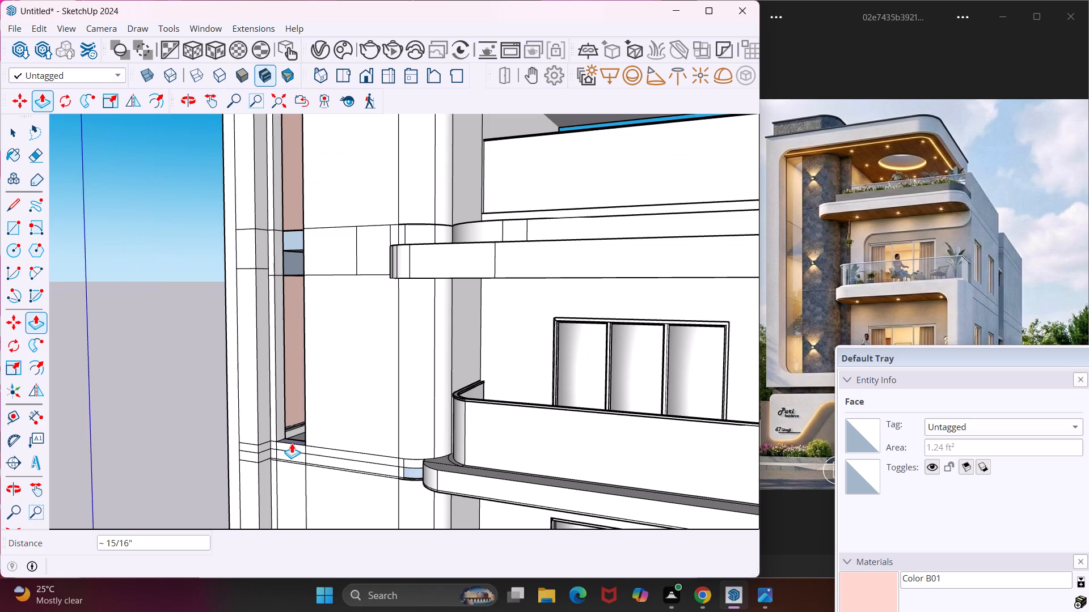
scroll(292, 443, "up", 5)
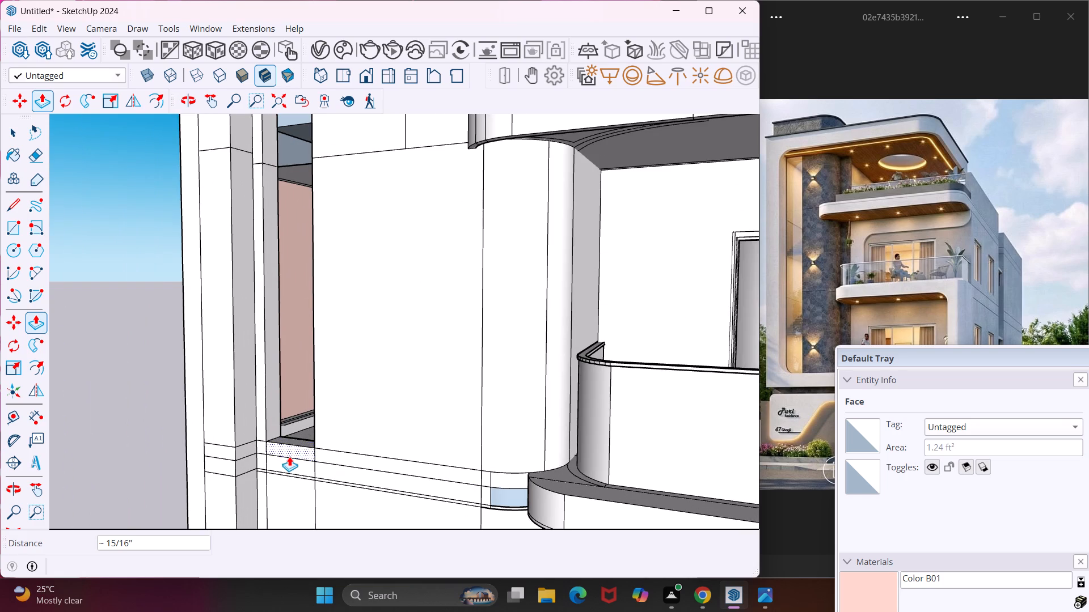
scroll(290, 453, "up", 7)
left_click(294, 444)
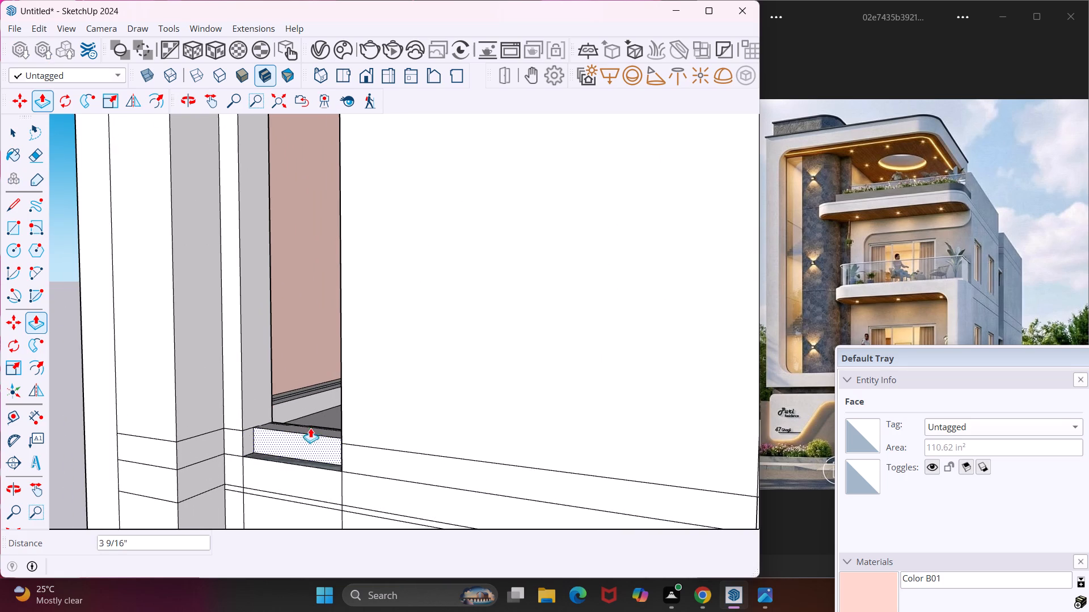
left_click(320, 419)
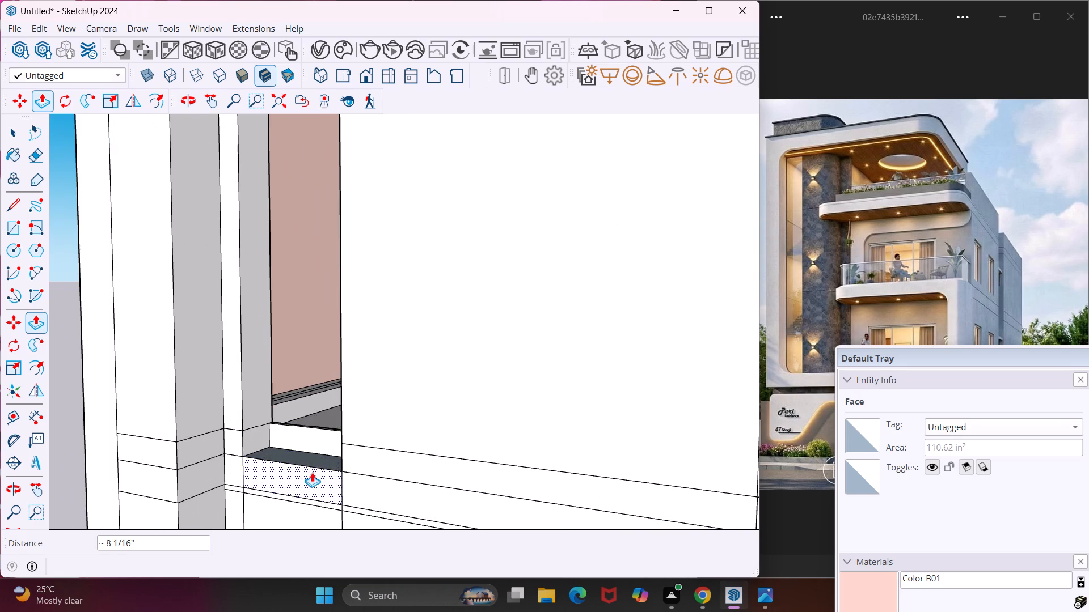
left_click(312, 472)
left_click(334, 424)
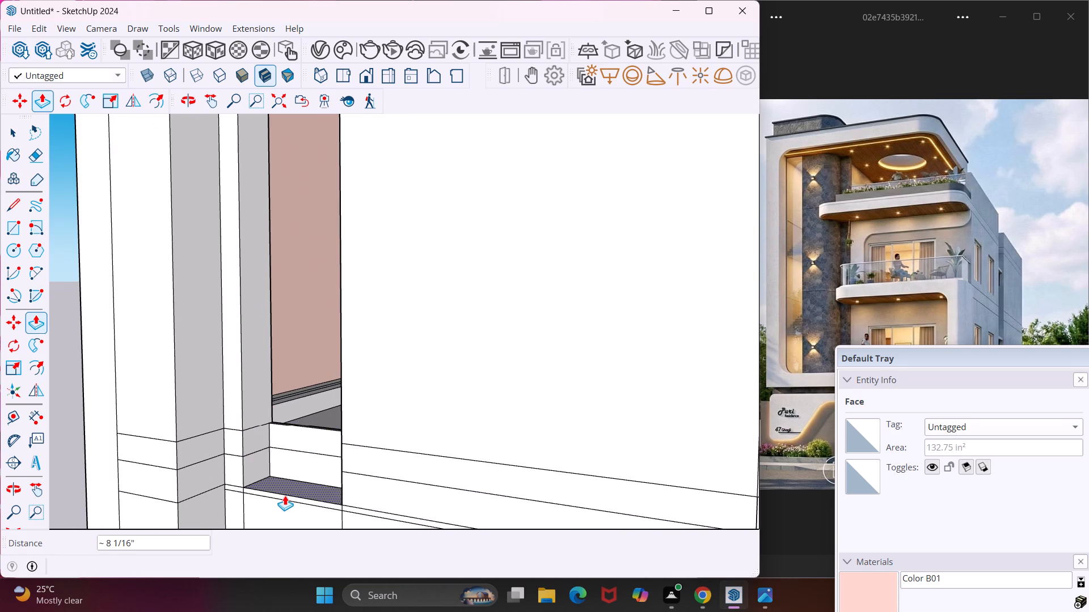
Push the thin band at the lower slab's bottom edge and the tall strip section beneath it inward about 8 1/16" each.
scroll(285, 495, "up", 8)
left_click(296, 498)
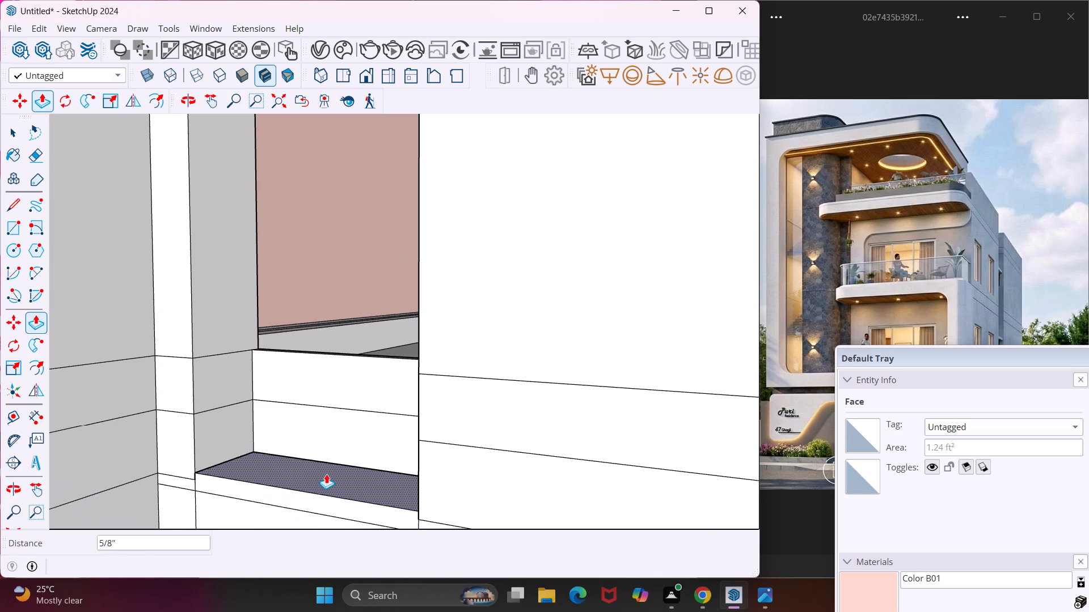
key("Escape")
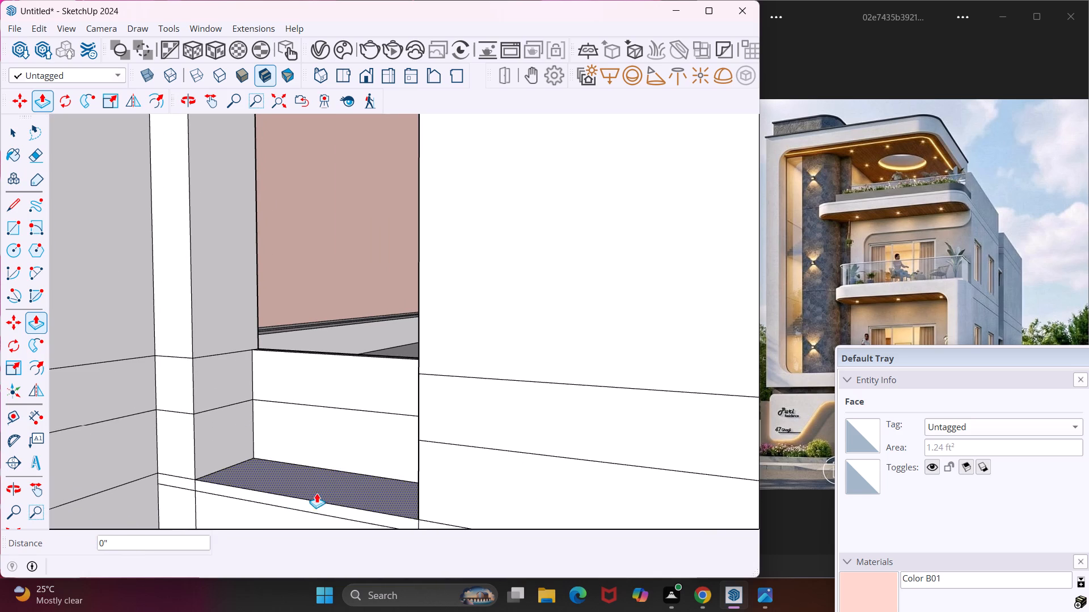
left_click(311, 502)
left_click(352, 459)
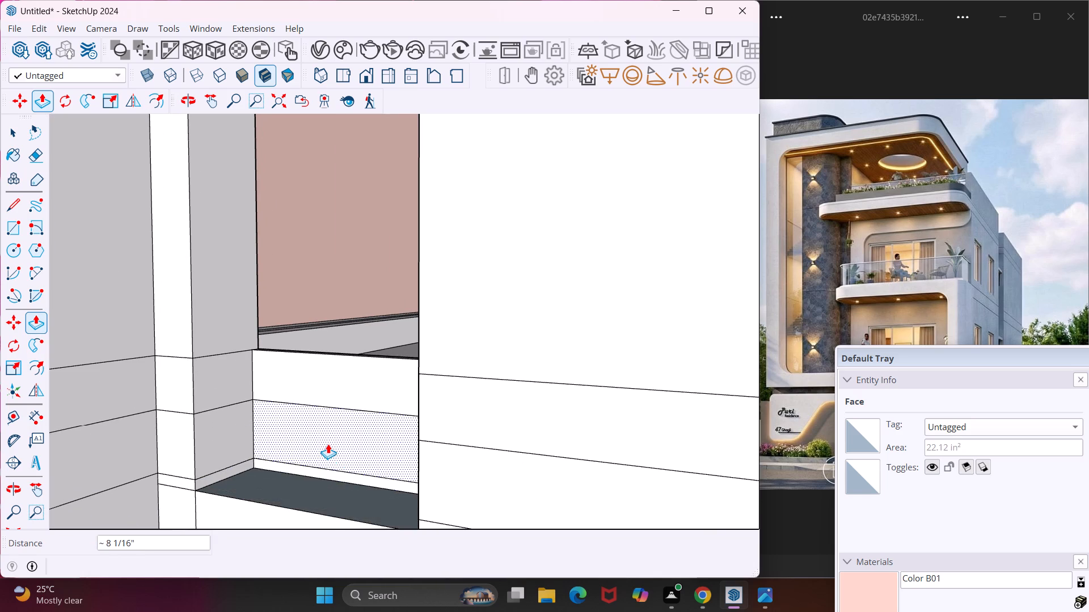
scroll(328, 444, "down", 11)
left_click(311, 484)
left_click(341, 449)
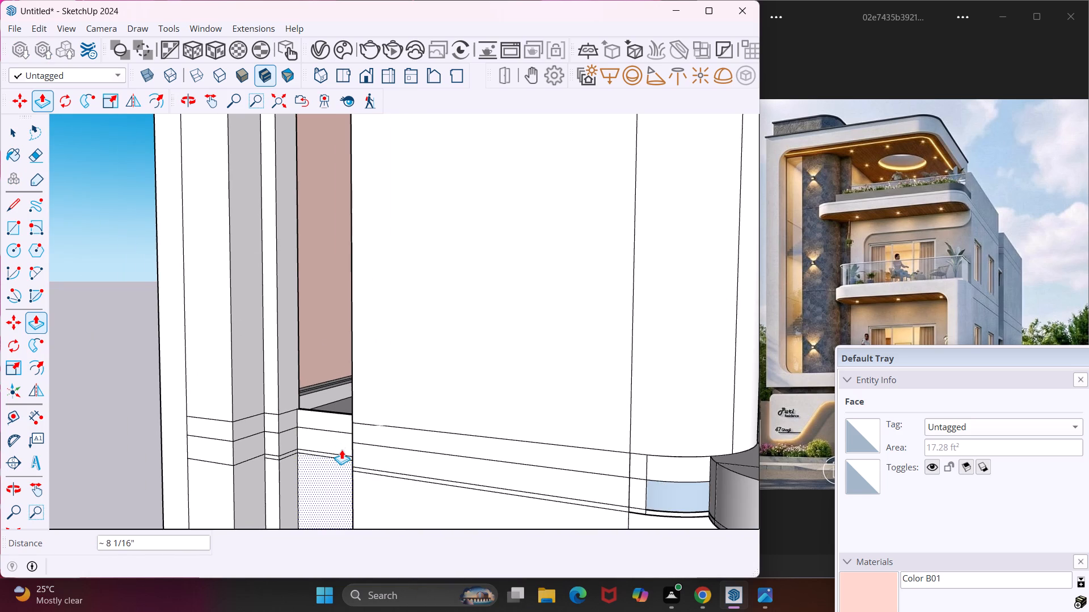
Delete the recessed face of the tall strip section below the lower balcony slab and the face directly behind it.
scroll(313, 438, "down", 17)
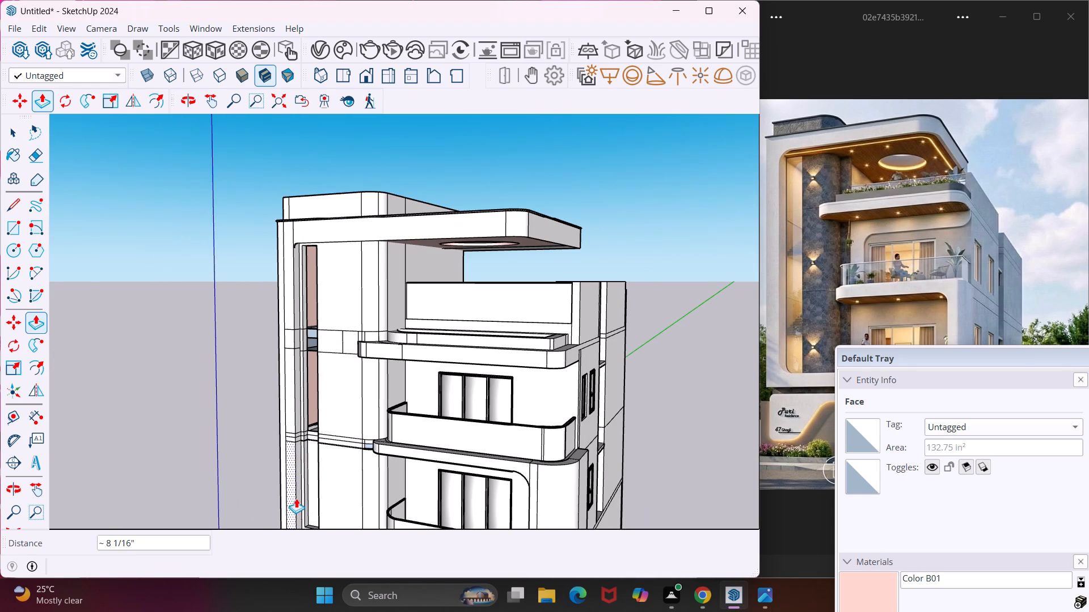
middle_click_drag(296, 498, 351, 419)
scroll(337, 419, "down", 6)
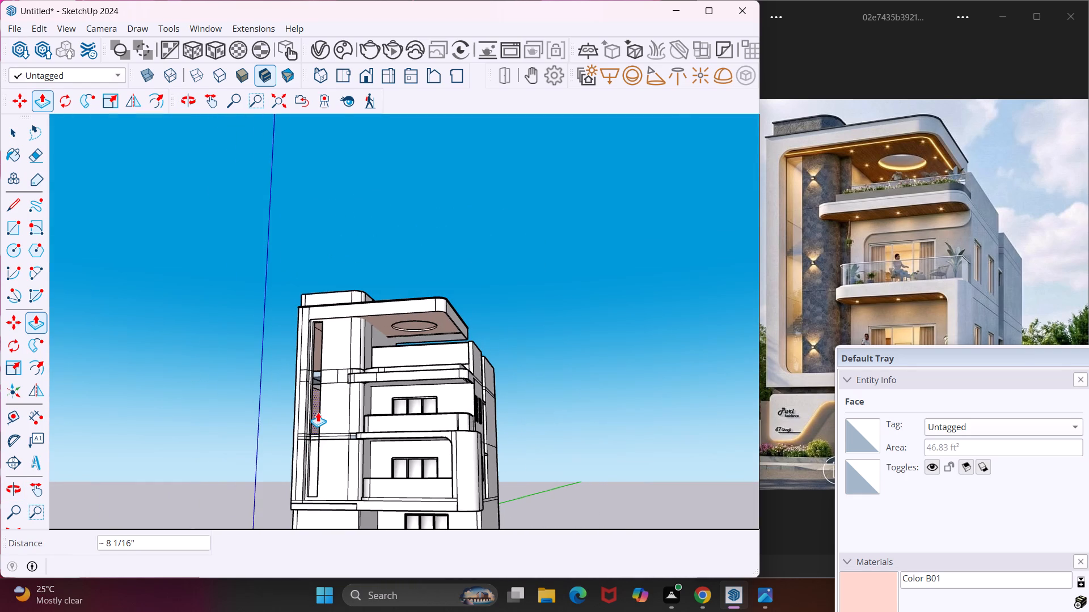
key("Escape")
key("space")
scroll(299, 461, "up", 9)
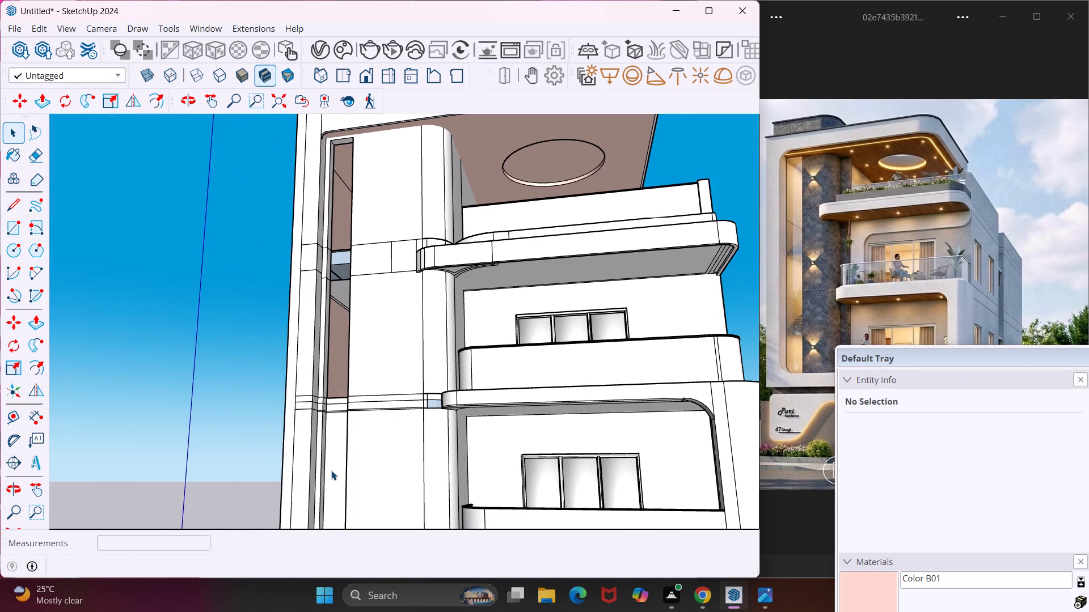
left_click(331, 470)
key("Delete")
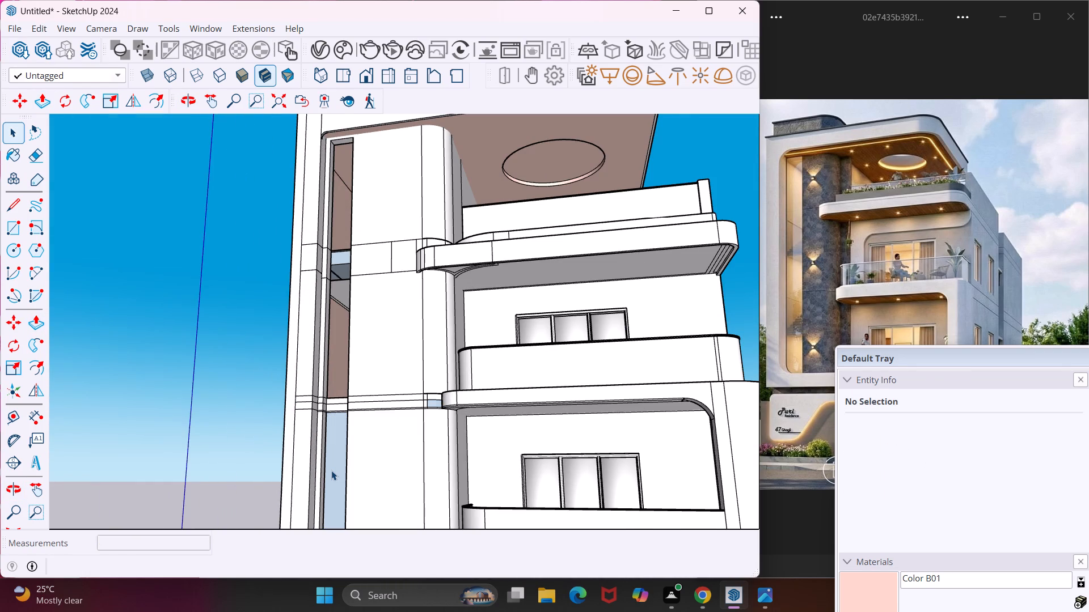
left_click(331, 471)
key("Delete")
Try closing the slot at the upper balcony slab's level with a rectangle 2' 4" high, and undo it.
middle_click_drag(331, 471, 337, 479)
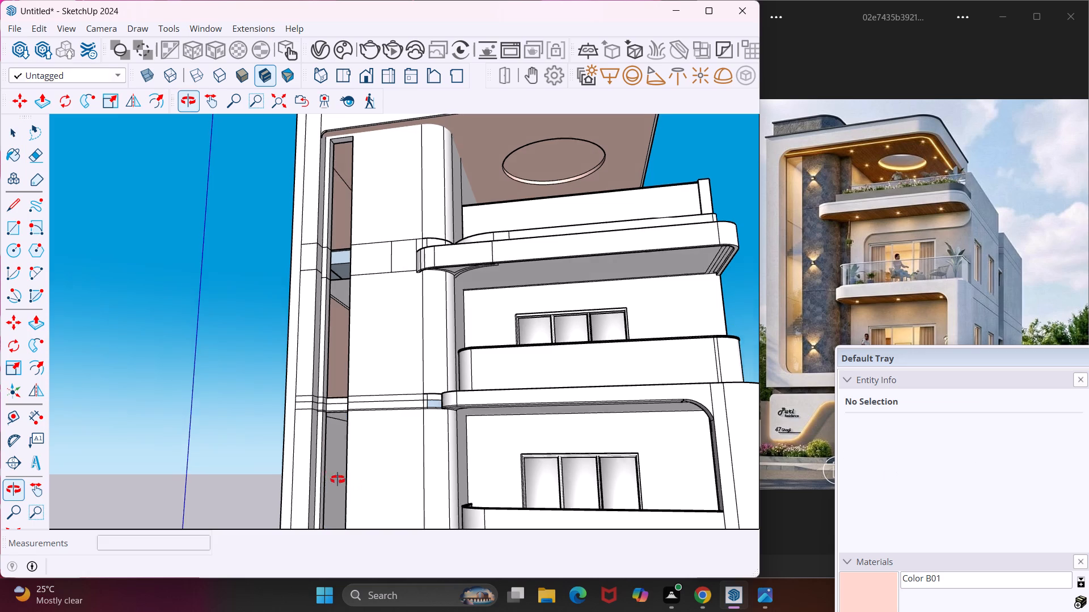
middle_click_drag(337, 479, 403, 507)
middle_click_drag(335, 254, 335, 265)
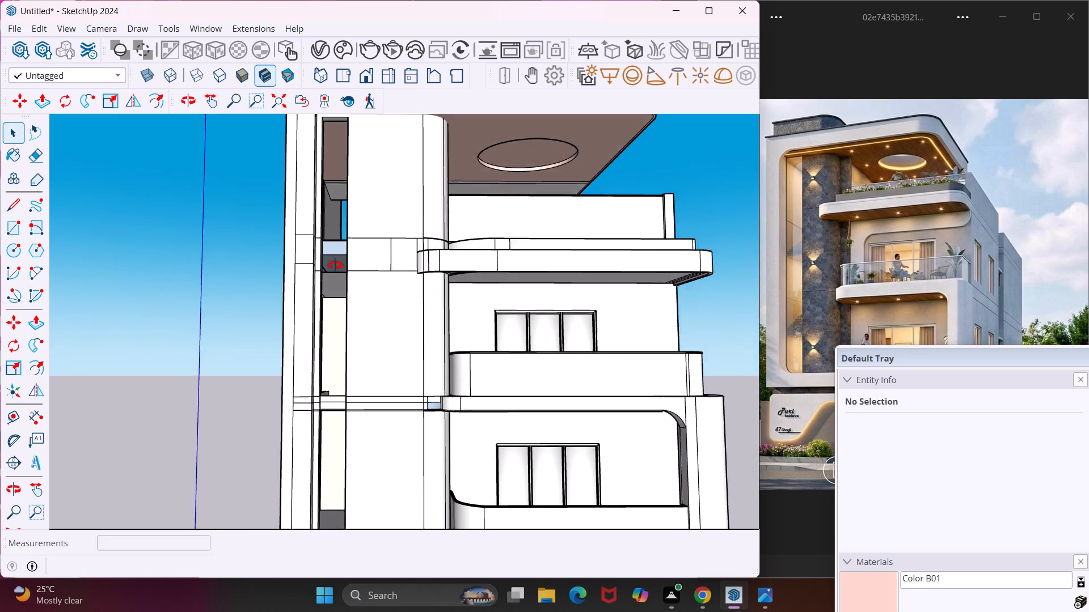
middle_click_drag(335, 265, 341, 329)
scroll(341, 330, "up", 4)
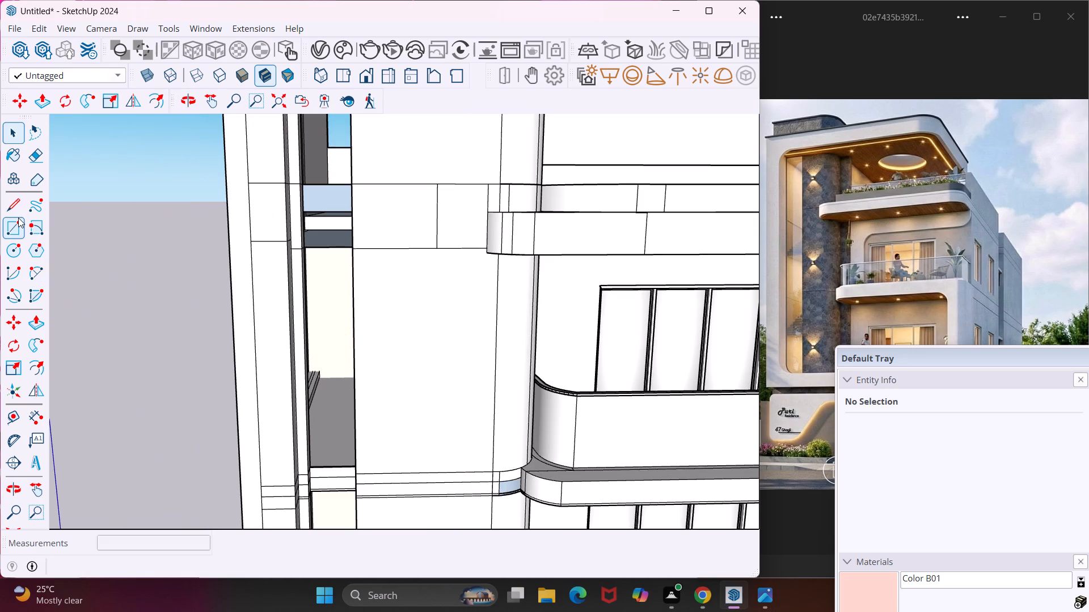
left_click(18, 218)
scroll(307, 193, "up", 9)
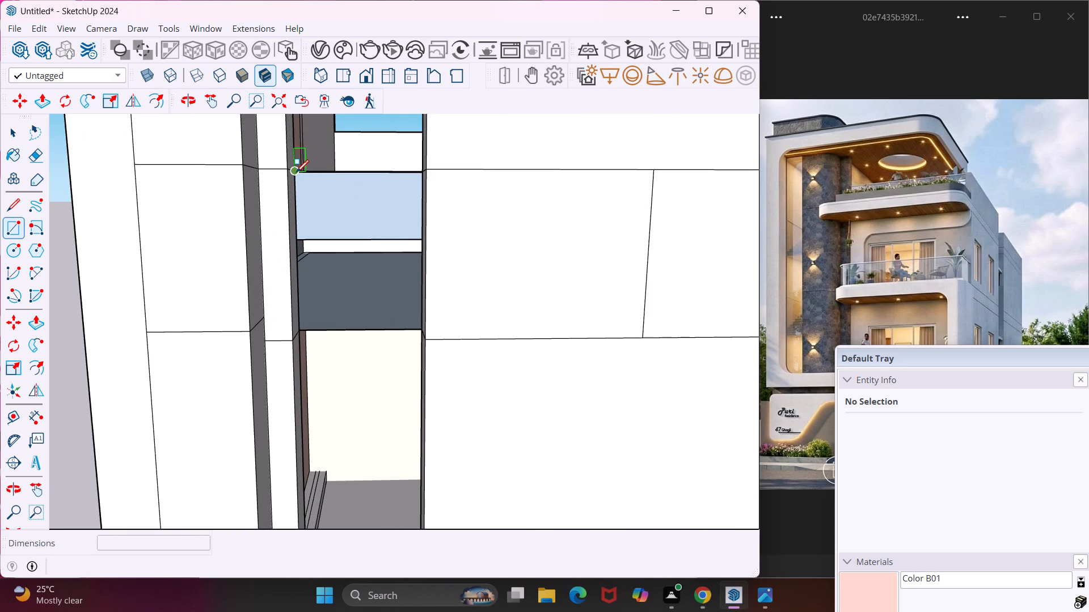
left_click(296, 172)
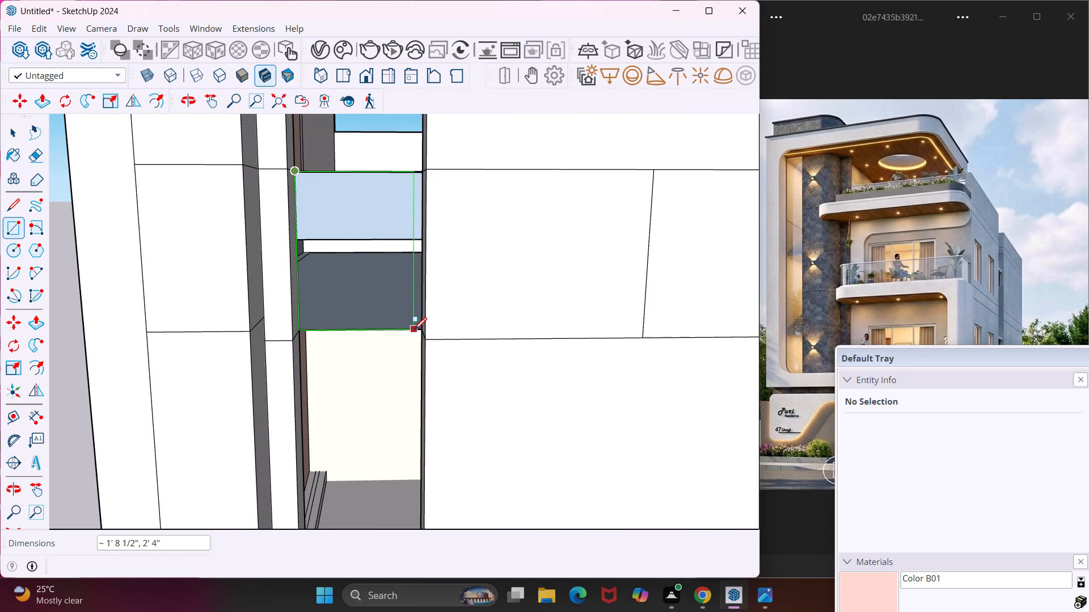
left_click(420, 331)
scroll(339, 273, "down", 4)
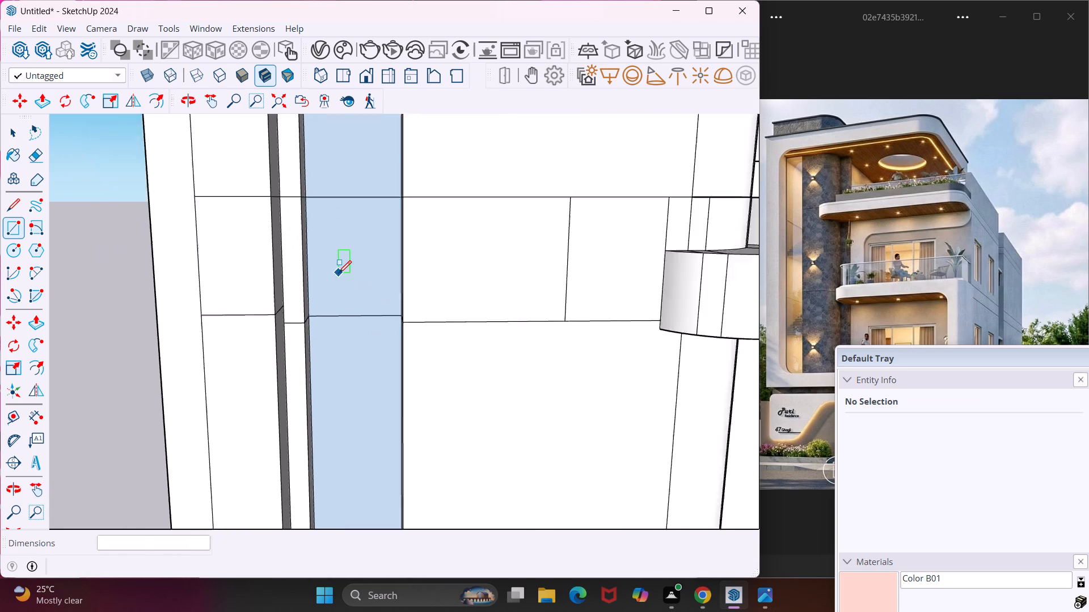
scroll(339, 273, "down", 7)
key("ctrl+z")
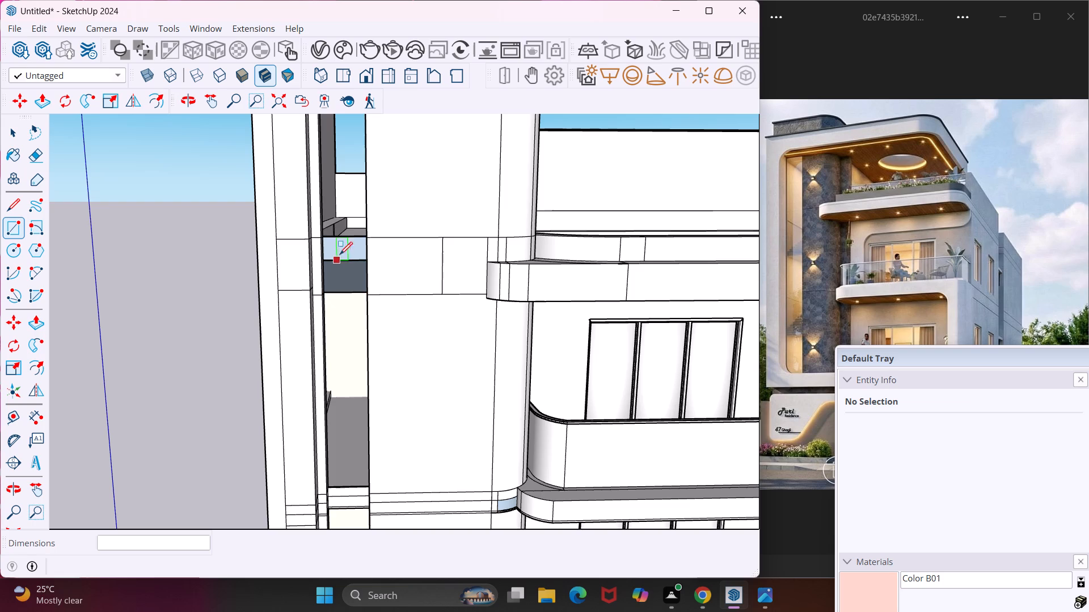
Draw a rectangle 1' 10 1/8" by 2' 4" across the tall slot at the upper balcony slab's level.
scroll(328, 240, "up", 15)
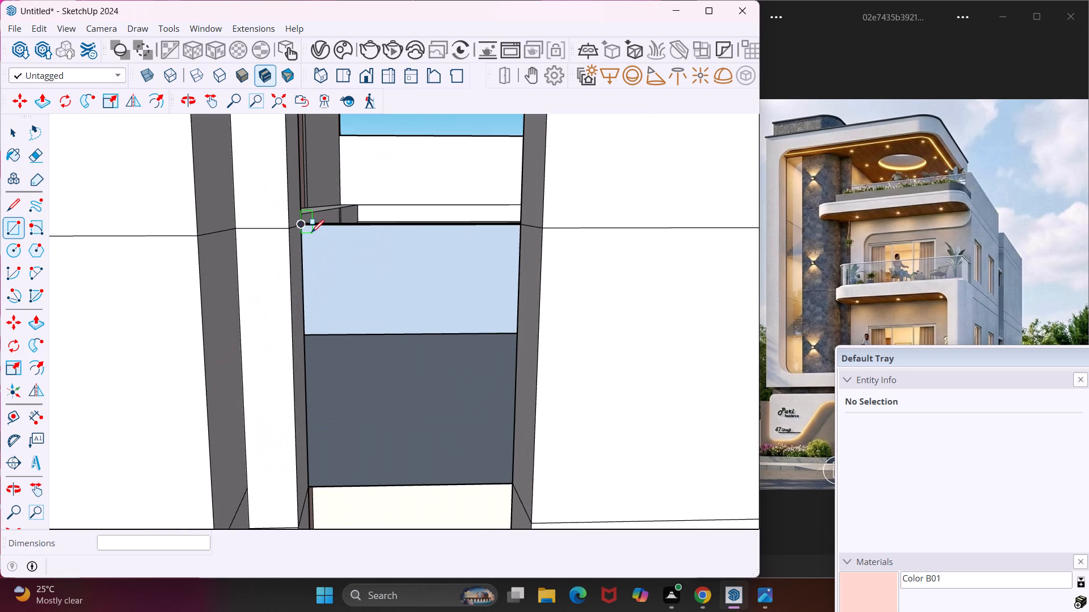
middle_click_drag(311, 232, 243, 270)
scroll(323, 215, "up", 4)
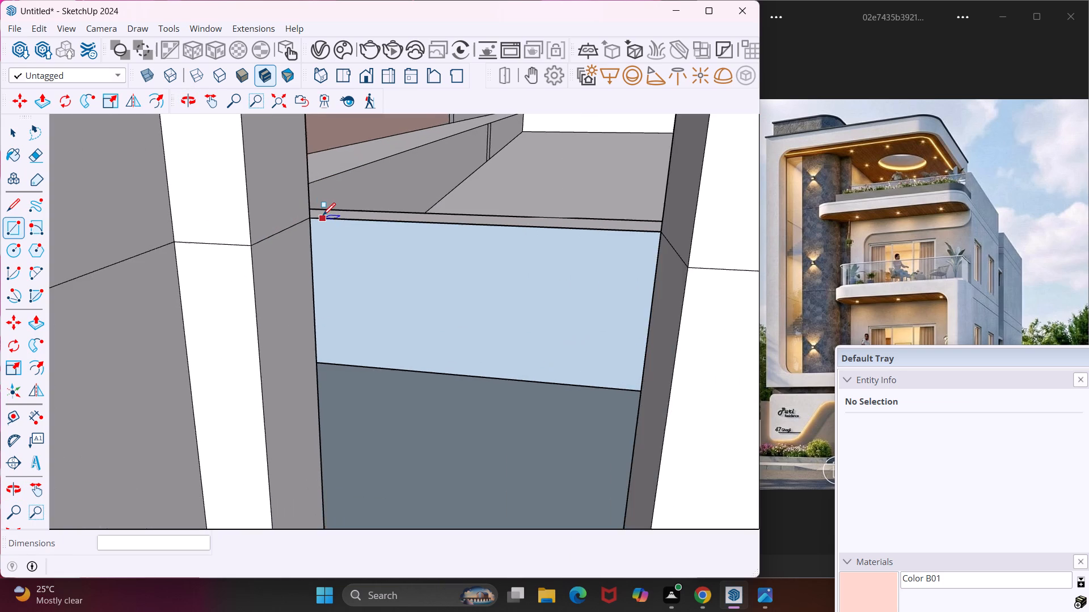
scroll(323, 215, "up", 4)
left_click(301, 221)
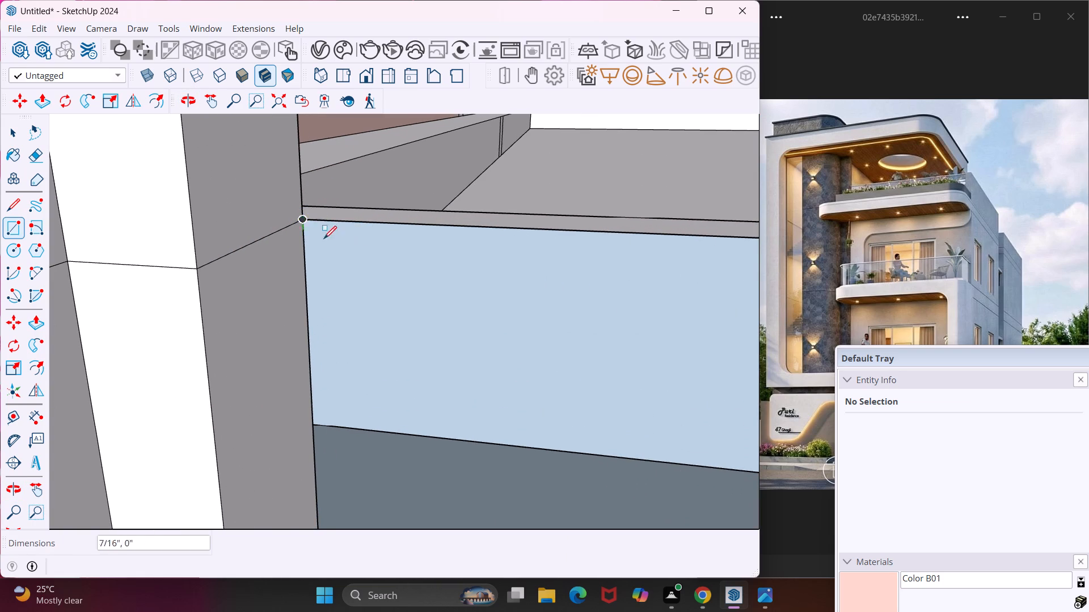
scroll(330, 253, "down", 10)
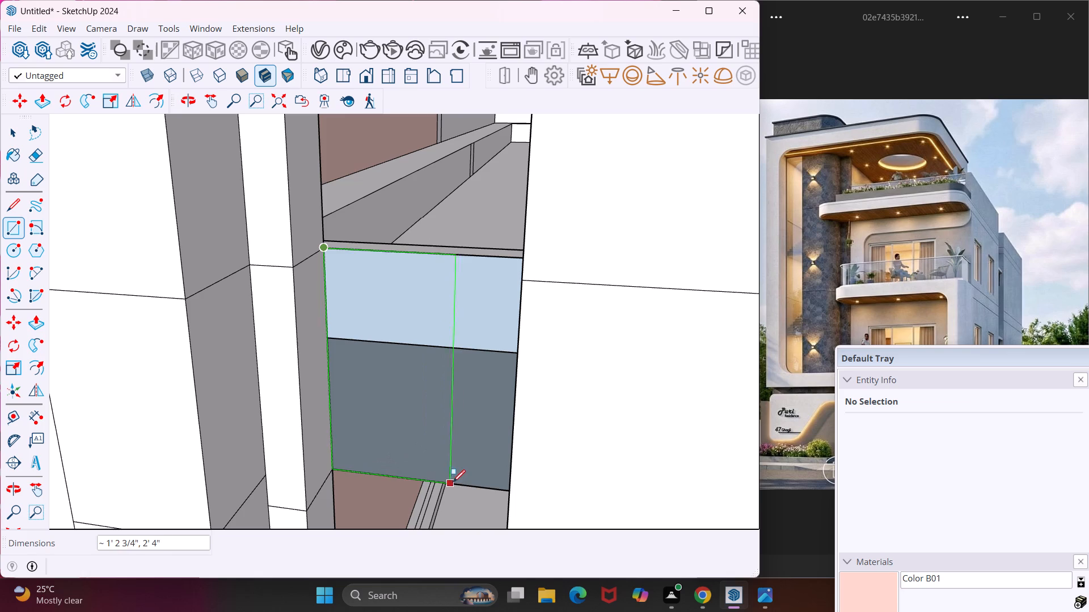
middle_click_drag(500, 496, 589, 465)
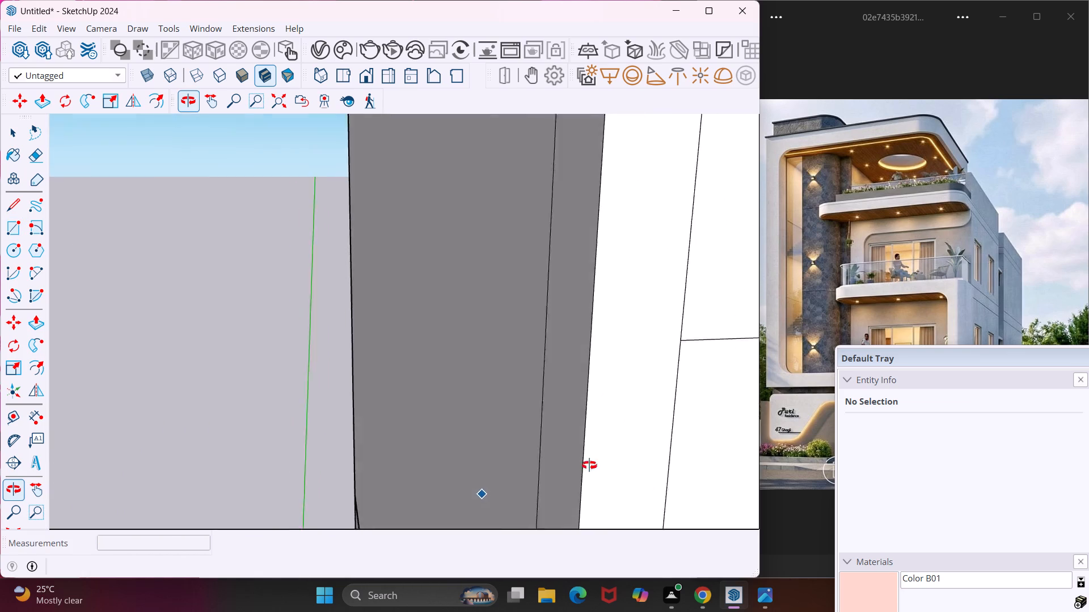
middle_click_drag(589, 465, 587, 463)
scroll(540, 426, "down", 9)
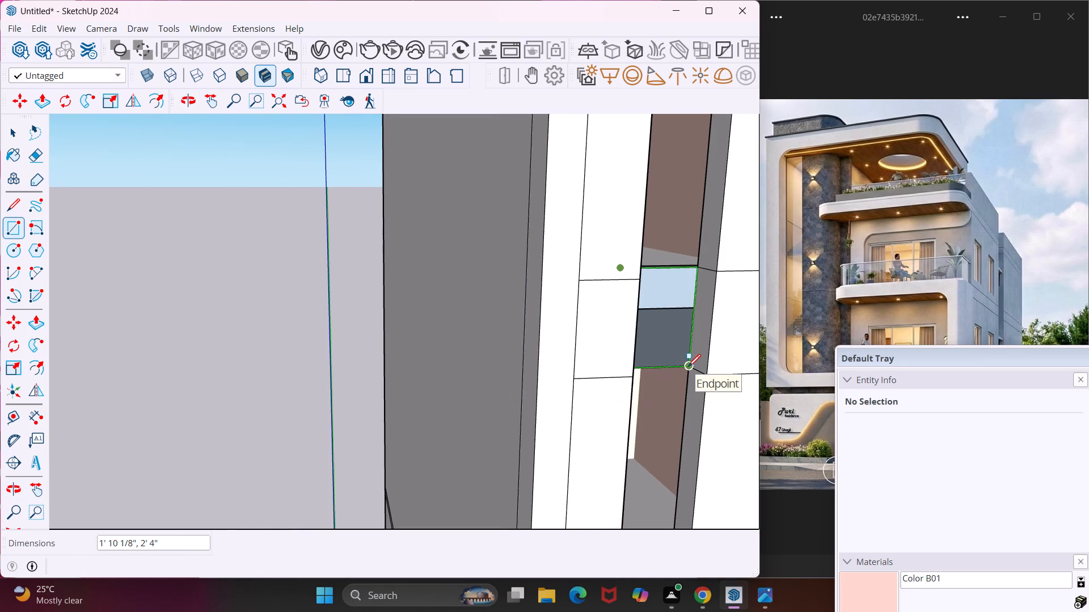
scroll(688, 367, "up", 12)
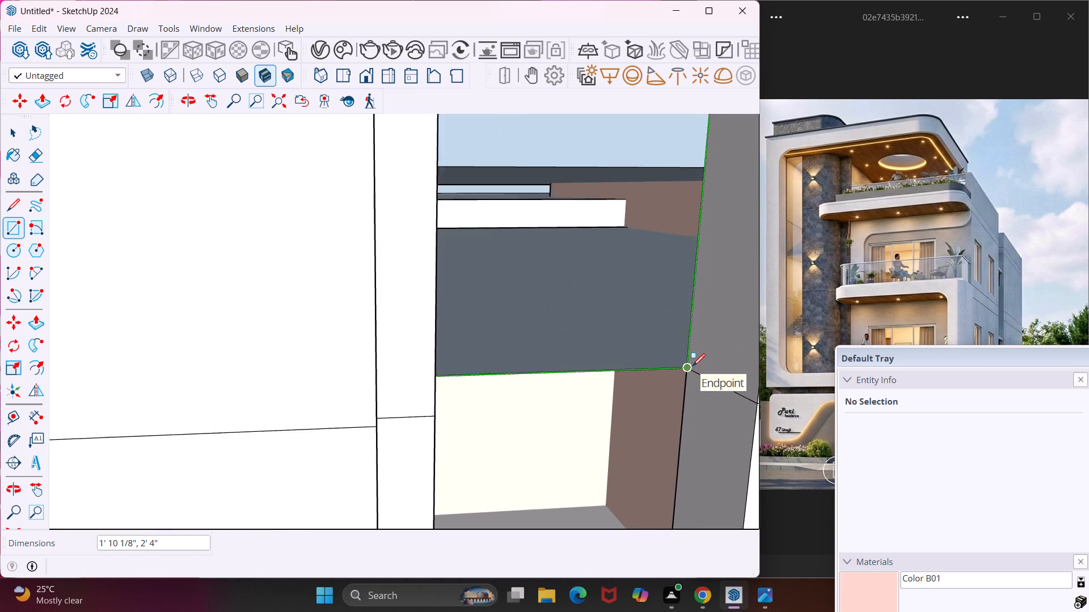
scroll(693, 366, "up", 6)
left_click(687, 370)
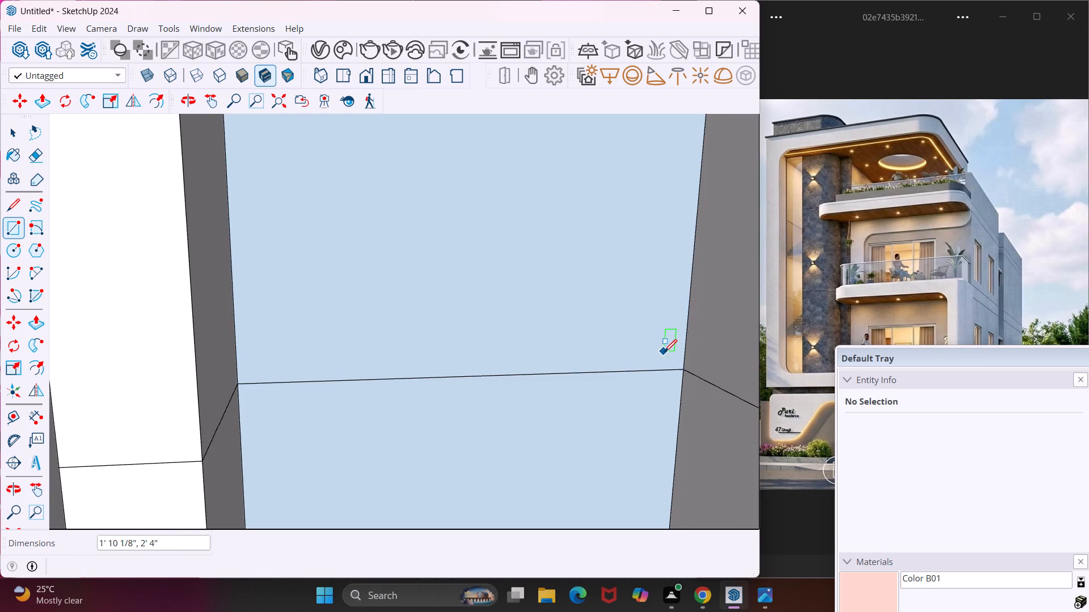
key("Escape")
key("space")
Delete the faces filling the slot below and above the new rectangle, keeping the rectangle itself.
left_click(600, 422)
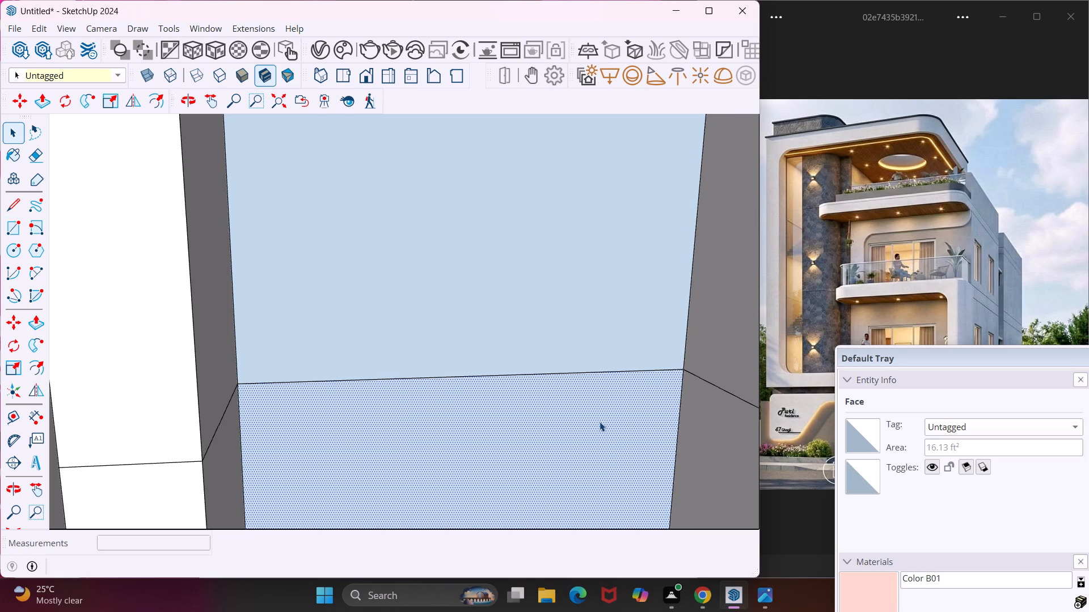
key("Delete")
scroll(550, 426, "down", 9)
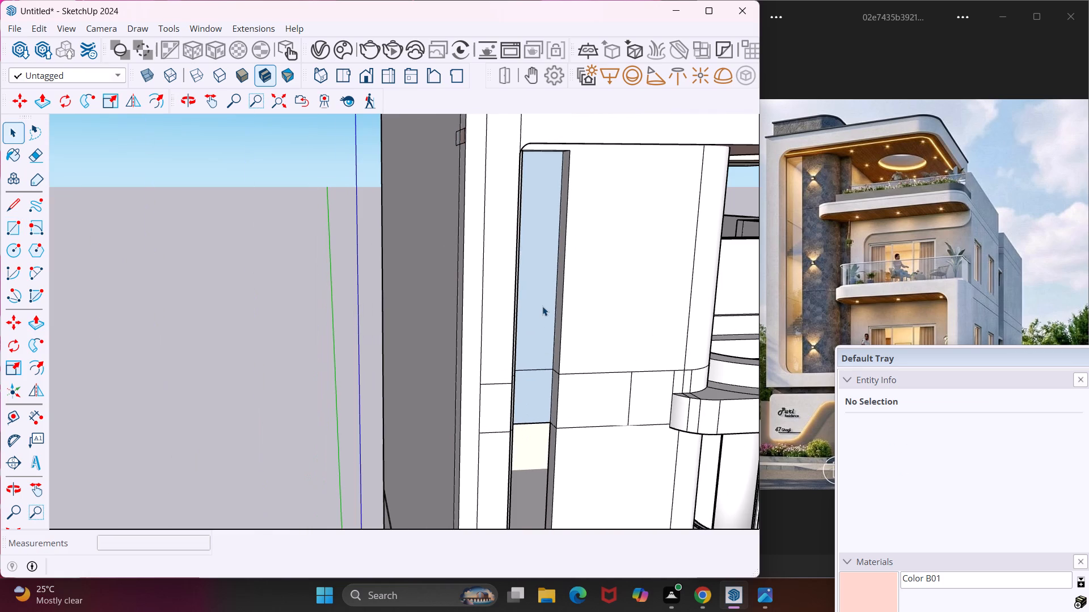
left_click(542, 304)
key("Delete")
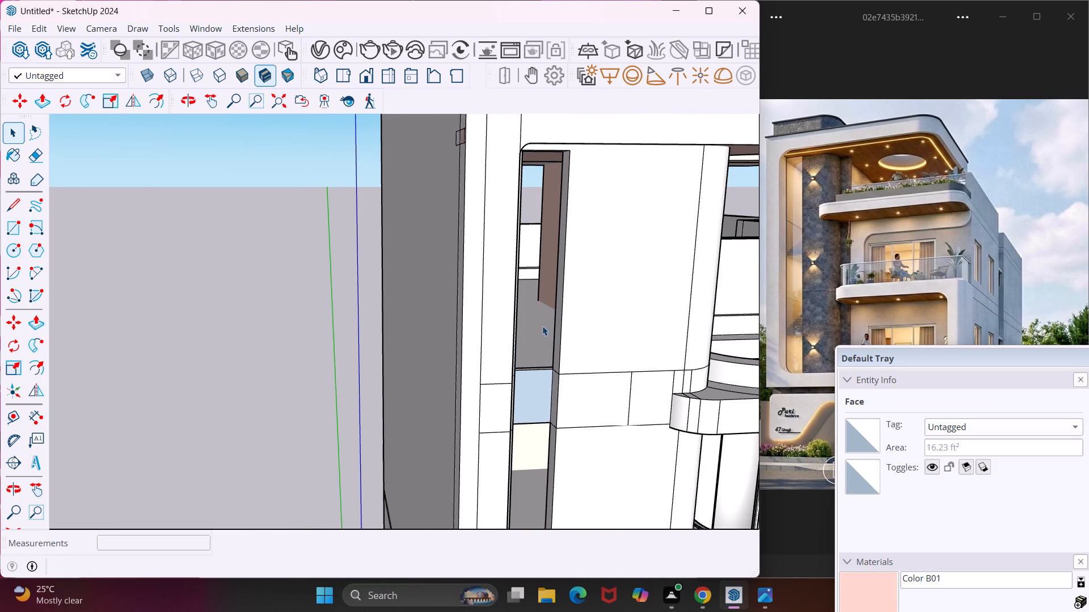
Pull the slot's closing panel at the upper balcony slab's level outward about 1 5/16".
scroll(530, 395, "up", 15)
left_click(530, 395)
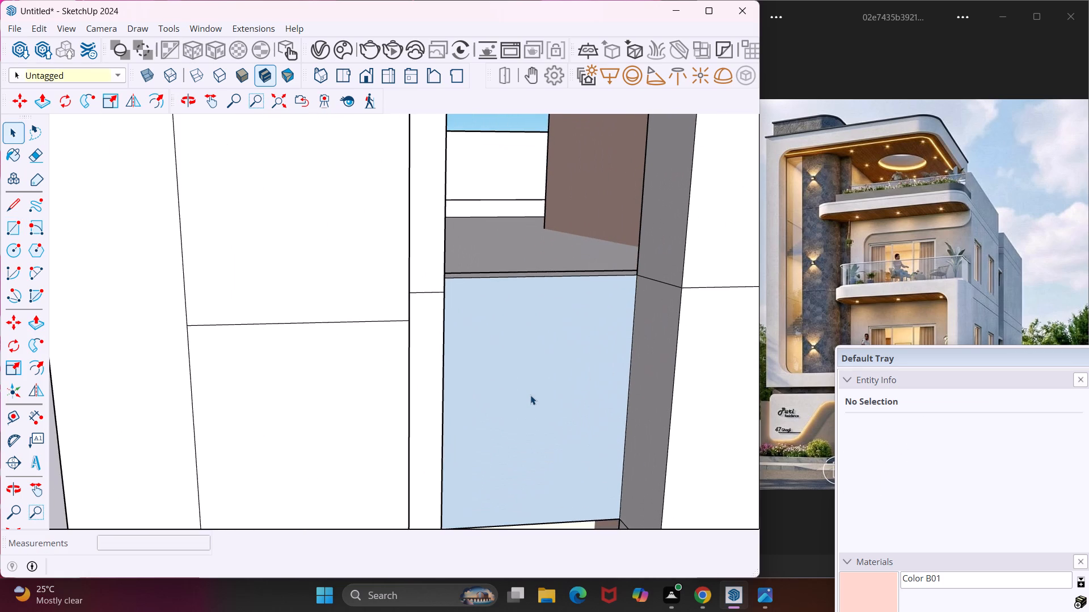
key("p")
left_click(530, 395)
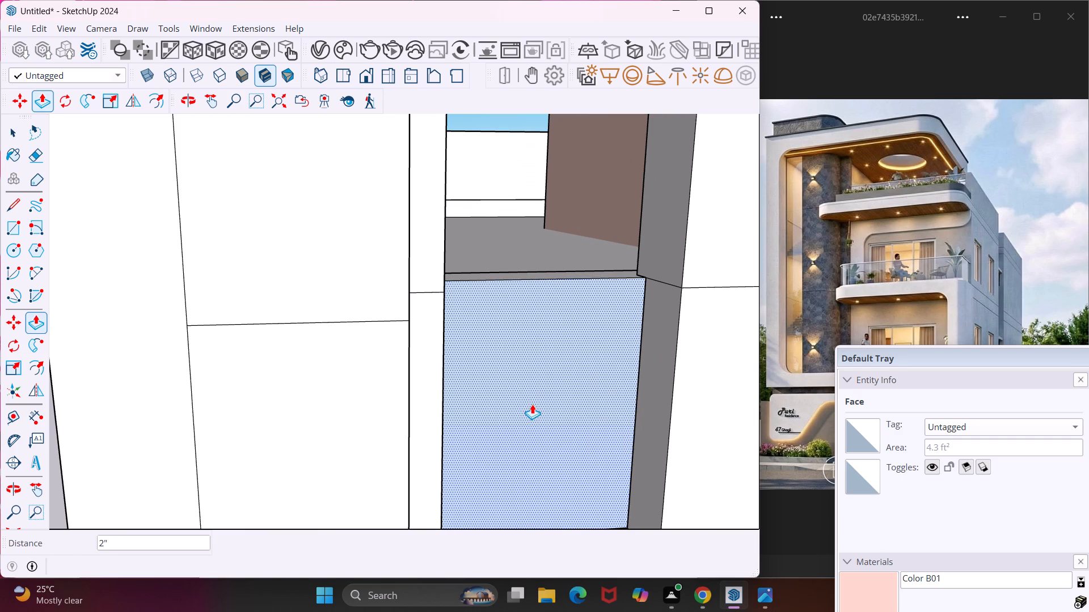
scroll(532, 404, "up", 2)
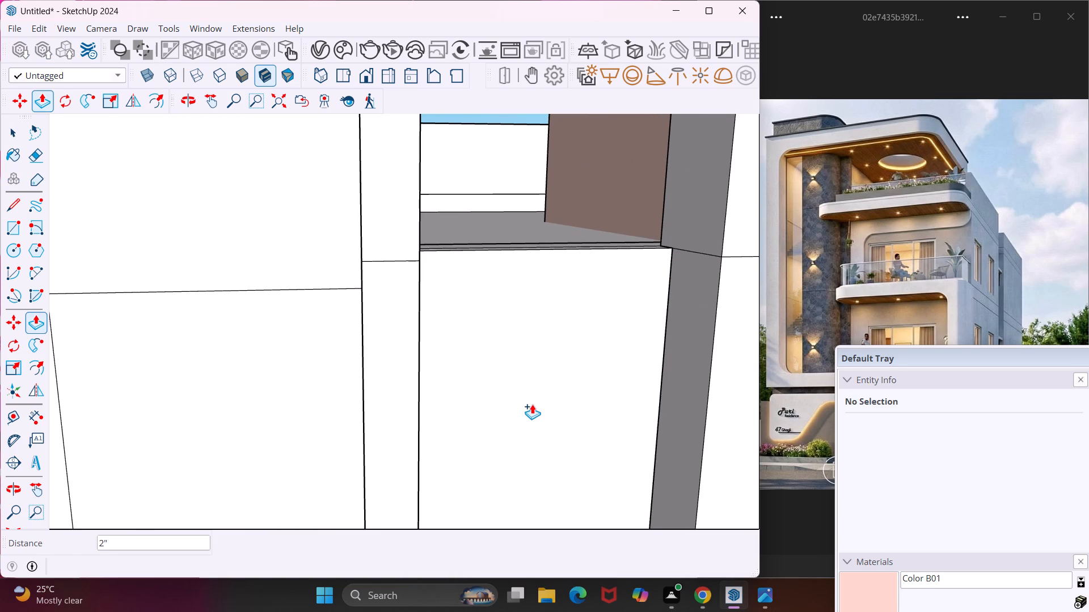
left_click(531, 401)
middle_click_drag(527, 405, 508, 430)
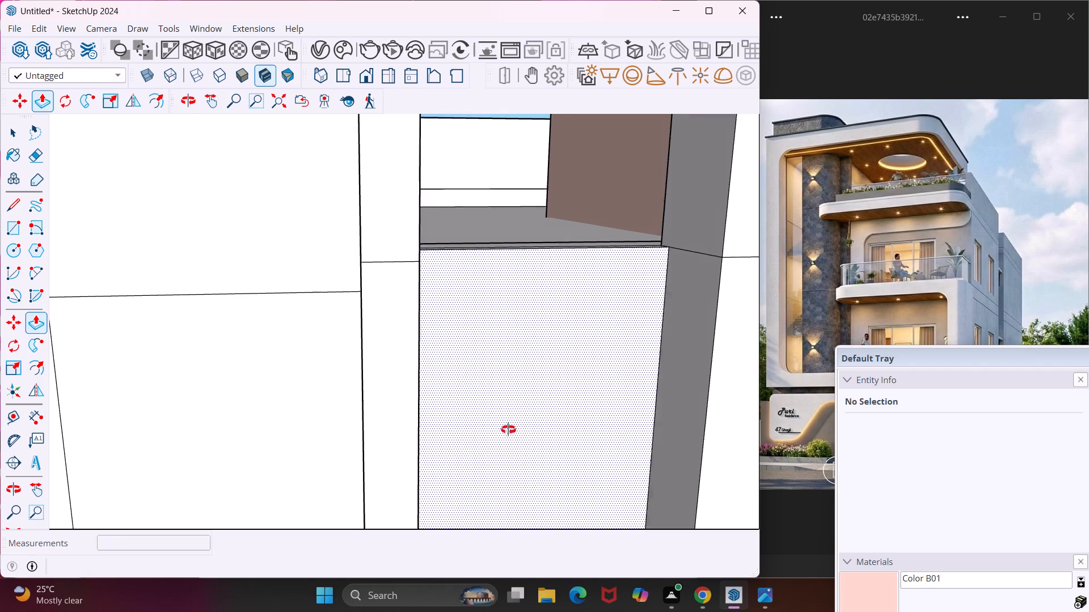
middle_click_drag(508, 430, 478, 460)
scroll(465, 432, "down", 10)
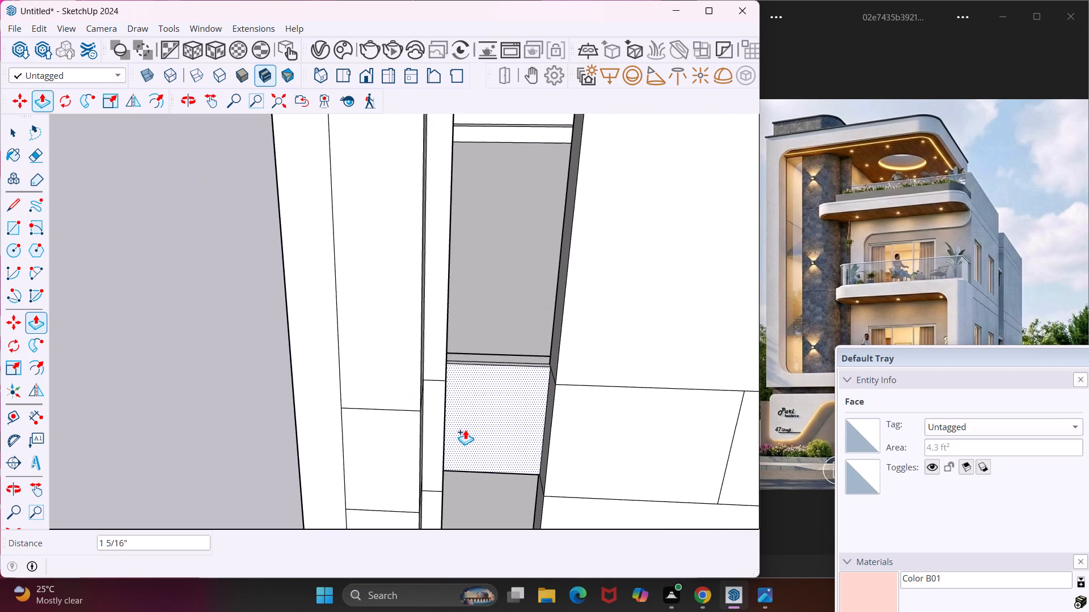
key("Escape")
key("space")
Examine the whole building from the front, side, rear and underside, including the reopened slot in the column wall.
scroll(446, 405, "down", 18)
middle_click_drag(576, 425, 569, 424)
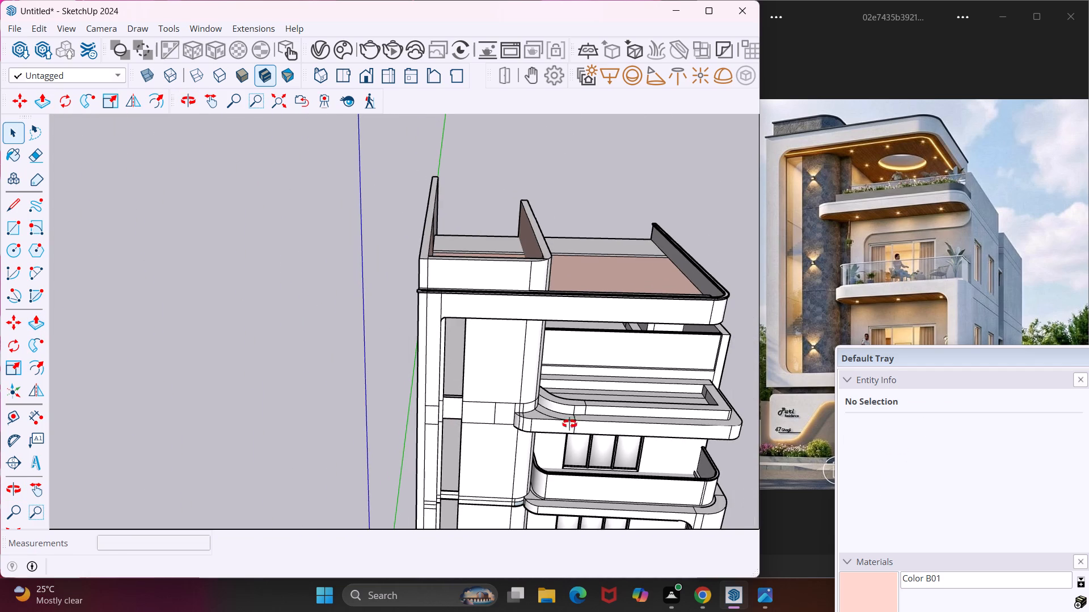
middle_click_drag(569, 424, 458, 339)
scroll(444, 336, "down", 13)
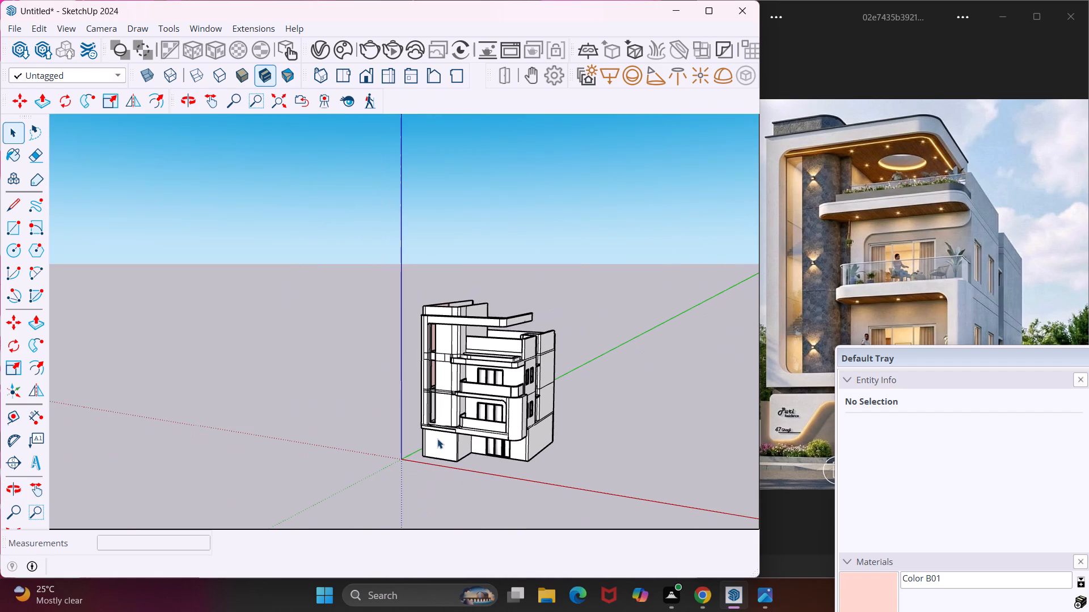
middle_click_drag(437, 439, 560, 444)
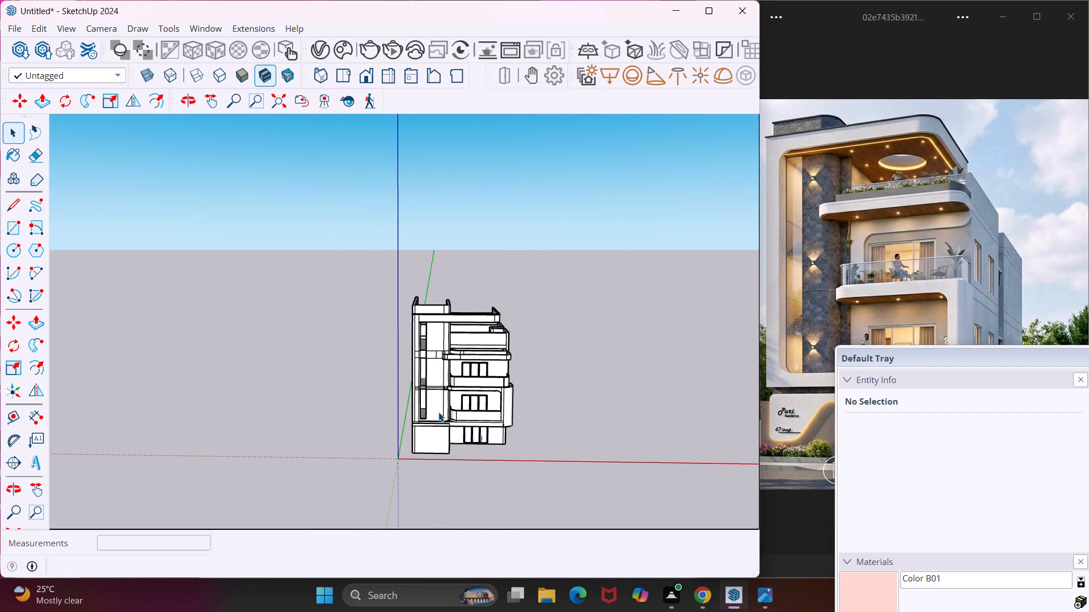
scroll(438, 412, "up", 3)
scroll(438, 412, "down", 6)
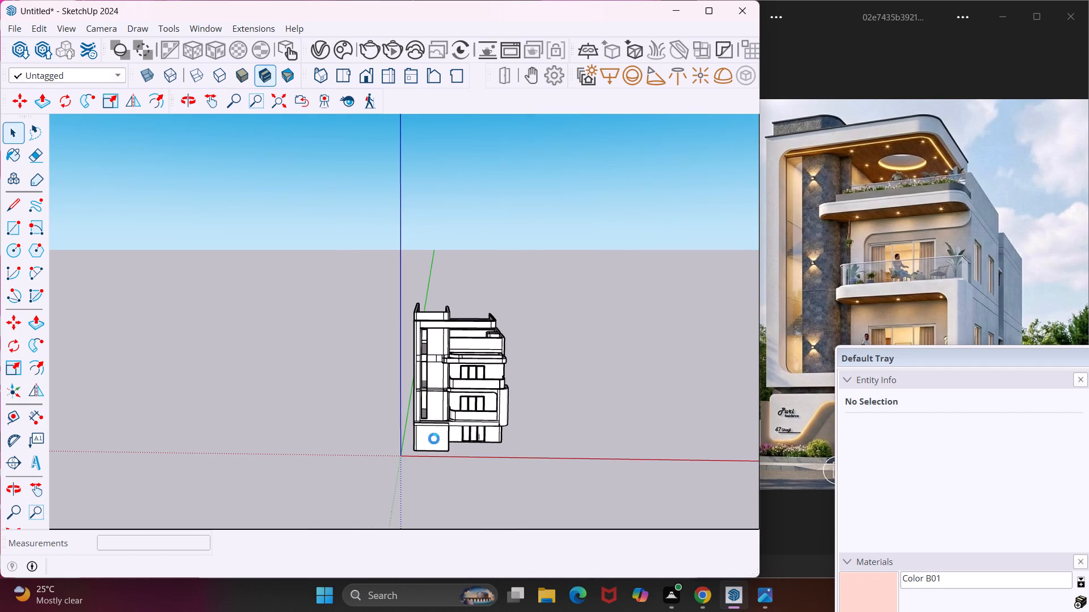
scroll(424, 447, "up", 14)
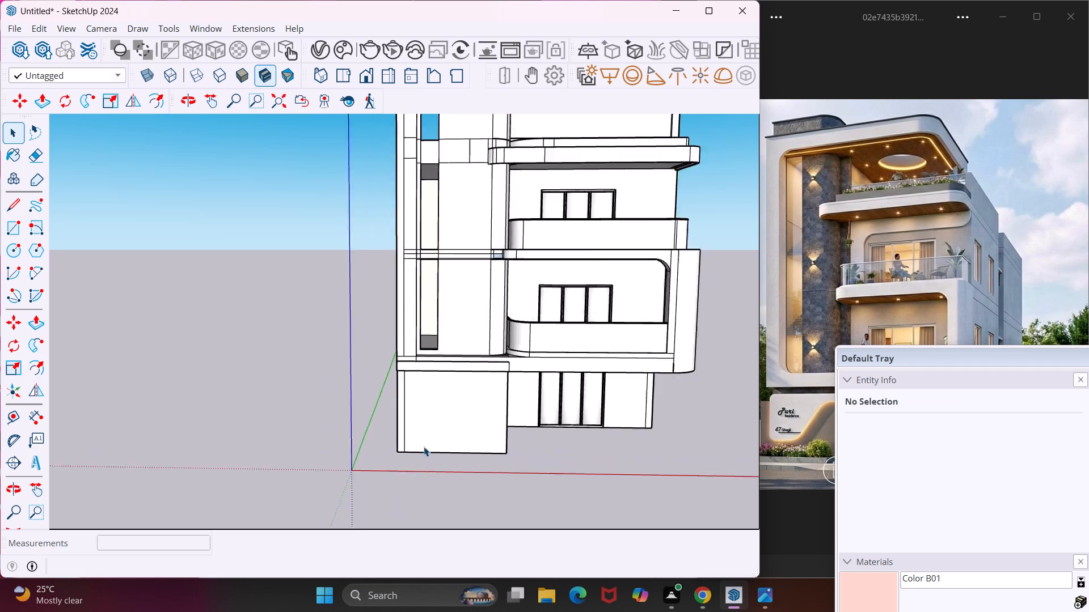
scroll(424, 447, "up", 2)
middle_click_drag(488, 466, 344, 464)
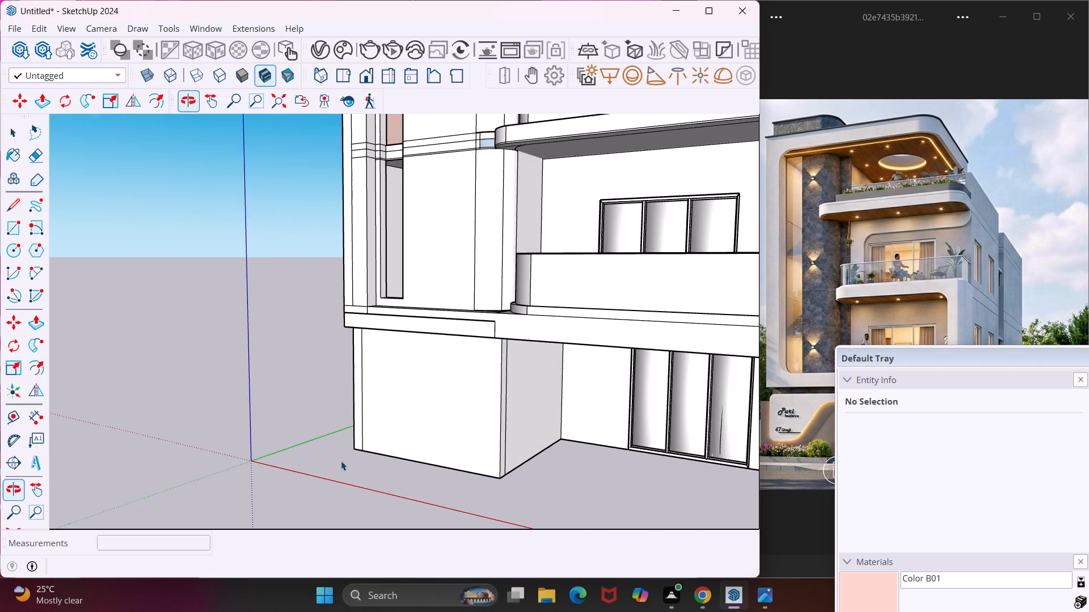
scroll(340, 457, "down", 7)
middle_click_drag(555, 486, 551, 408)
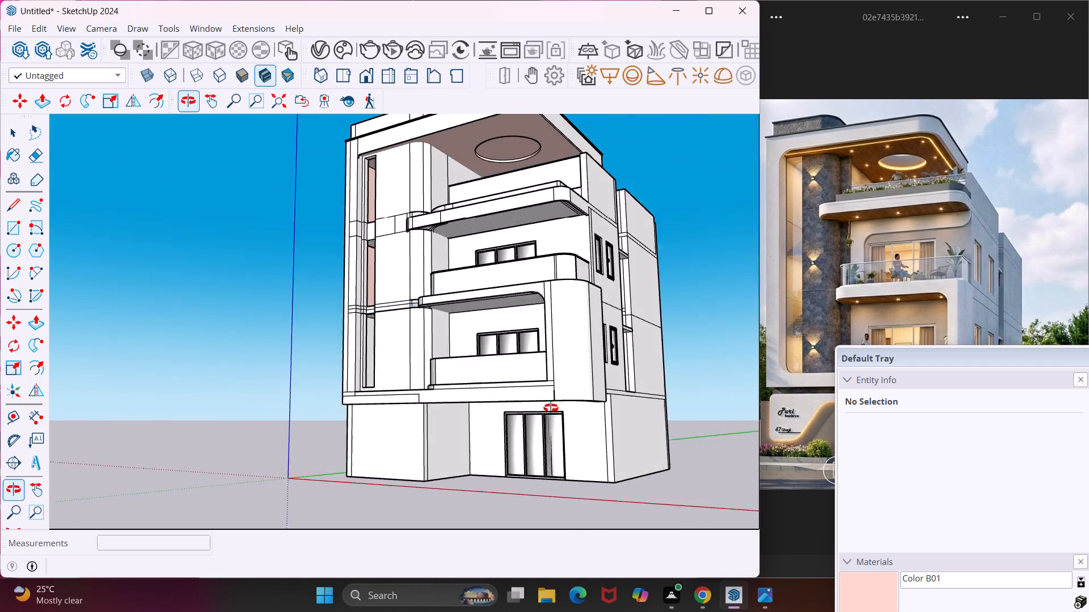
middle_click_drag(551, 408, 577, 295)
middle_click_drag(602, 446, 353, 446)
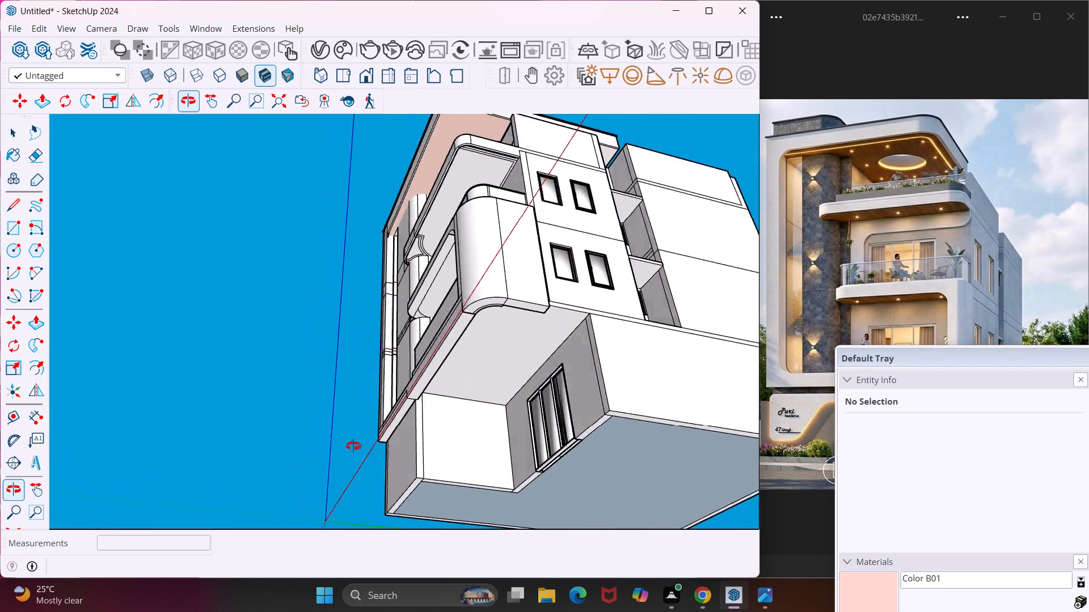
middle_click_drag(353, 446, 349, 447)
scroll(347, 447, "down", 5)
middle_click_drag(586, 465, 488, 483)
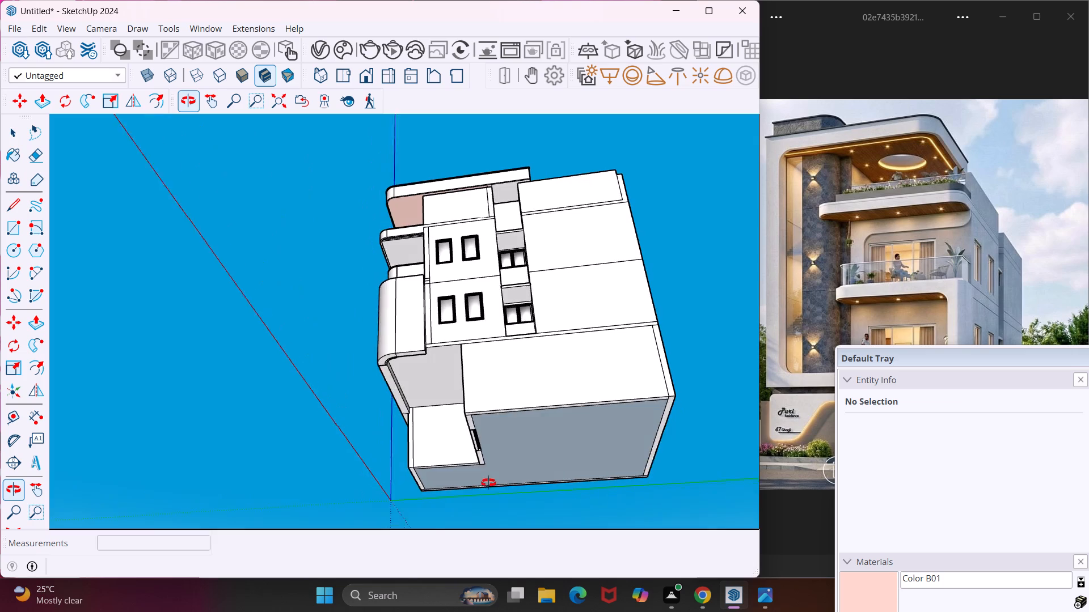
middle_click_drag(488, 483, 407, 558)
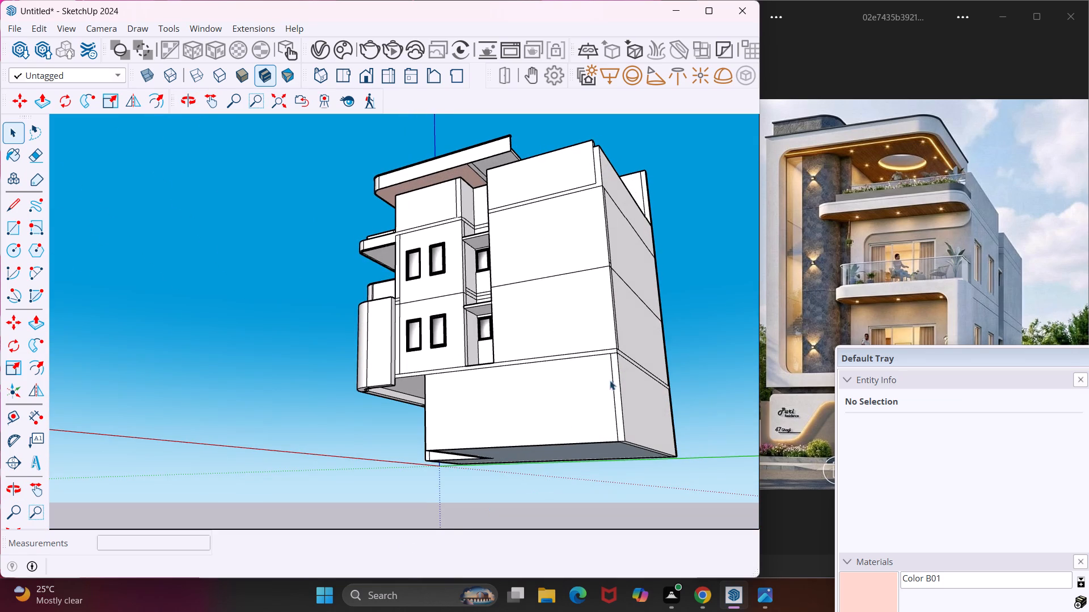
middle_click_drag(606, 382, 499, 559)
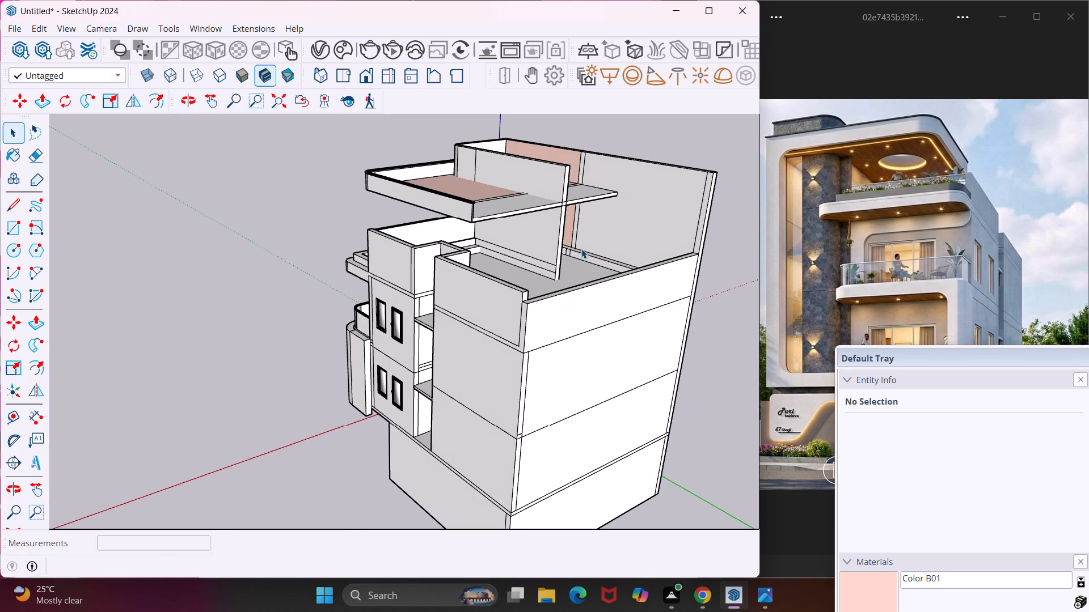
middle_click_drag(578, 254, 732, 199)
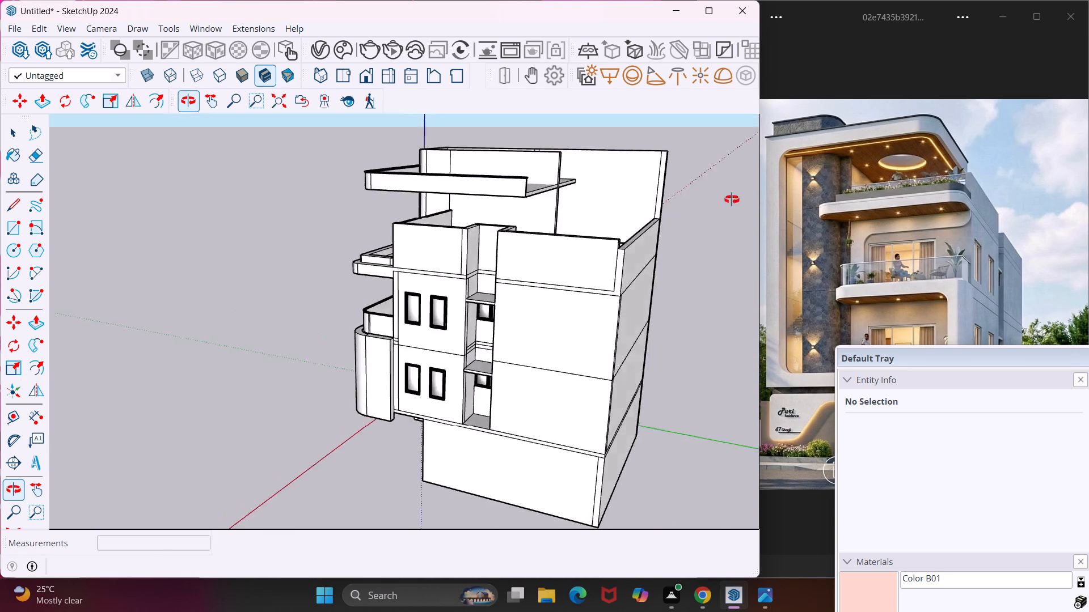
middle_click_drag(732, 199, 762, 141)
Draw a 30' by 6" vertical rectangle along the bottom edge of the building's rear wall, extending downward.
middle_click_drag(603, 474, 645, 333)
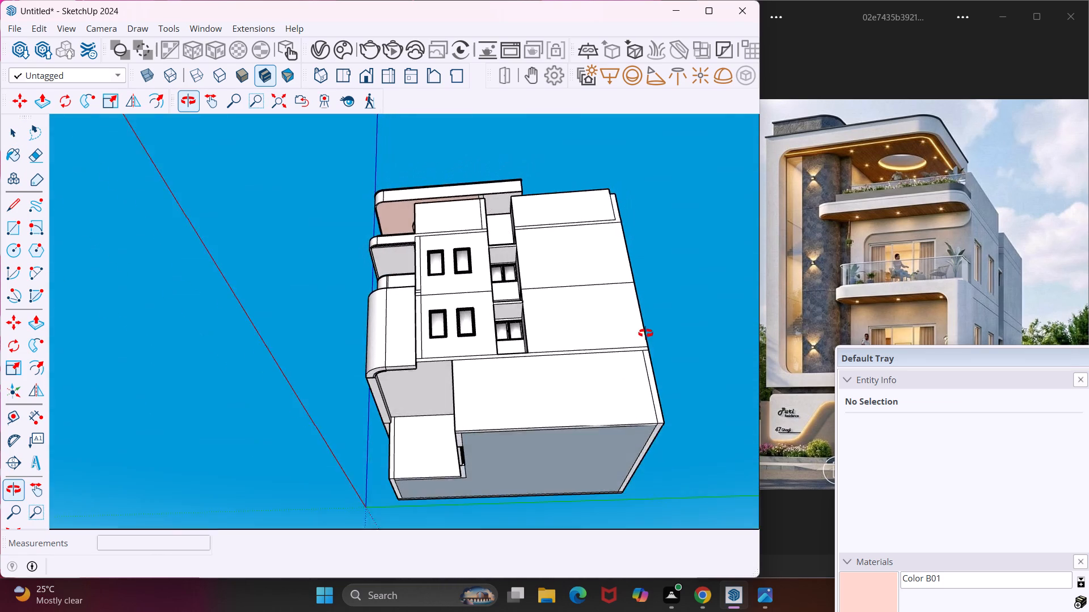
middle_click_drag(645, 333, 635, 233)
scroll(610, 348, "down", 2)
middle_click_drag(621, 430, 619, 431)
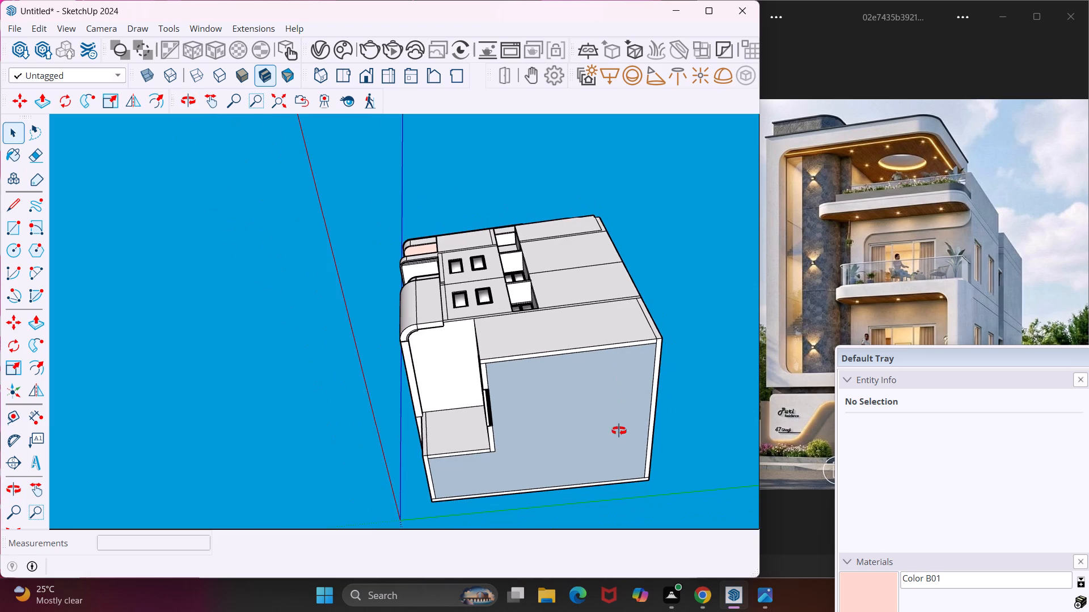
middle_click_drag(619, 431, 589, 386)
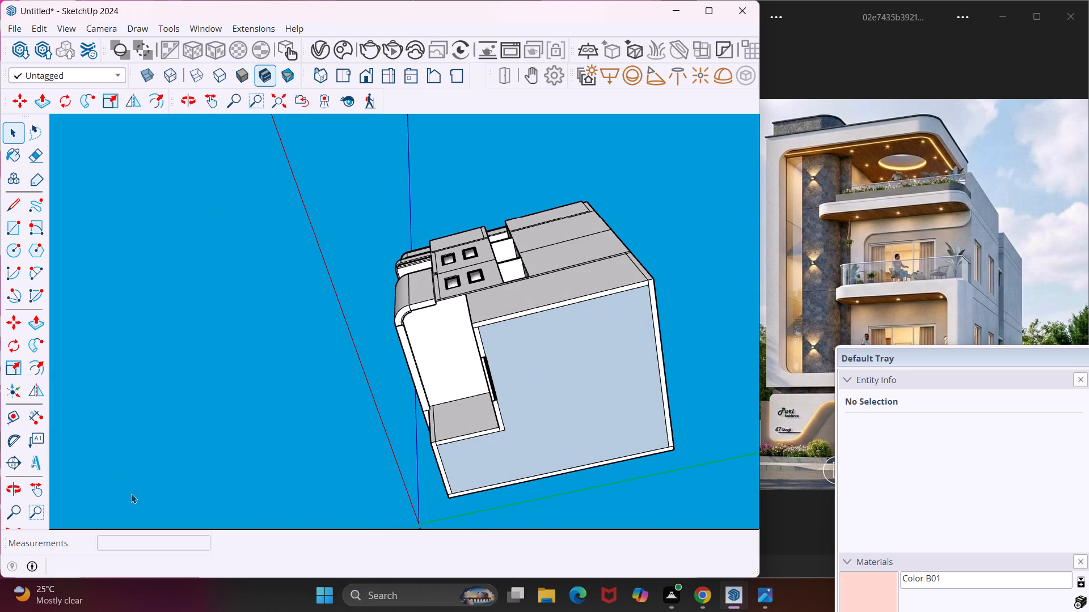
left_click(43, 229)
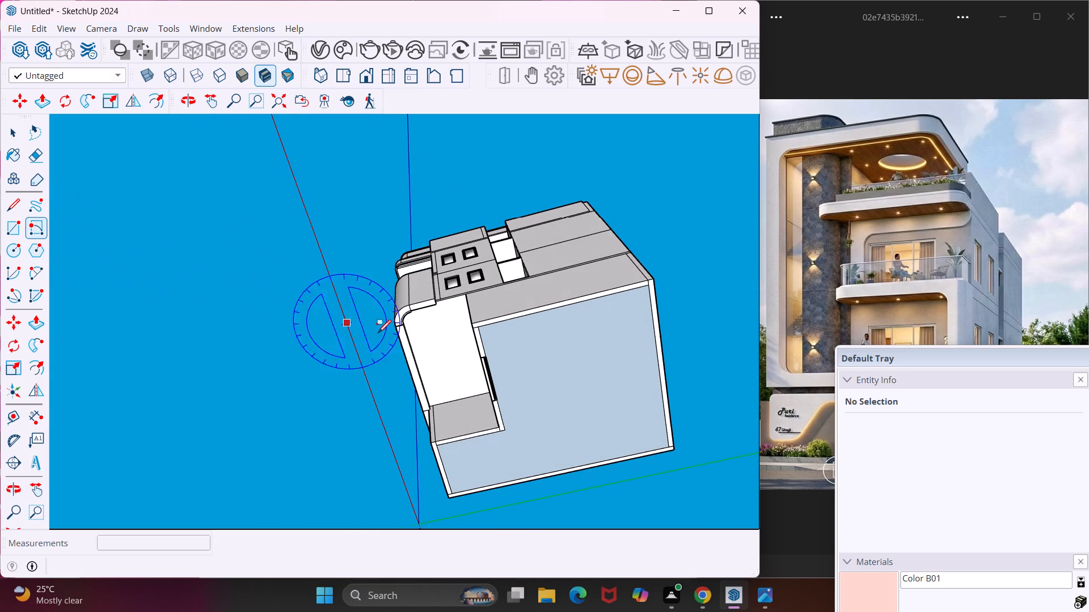
scroll(670, 449, "up", 9)
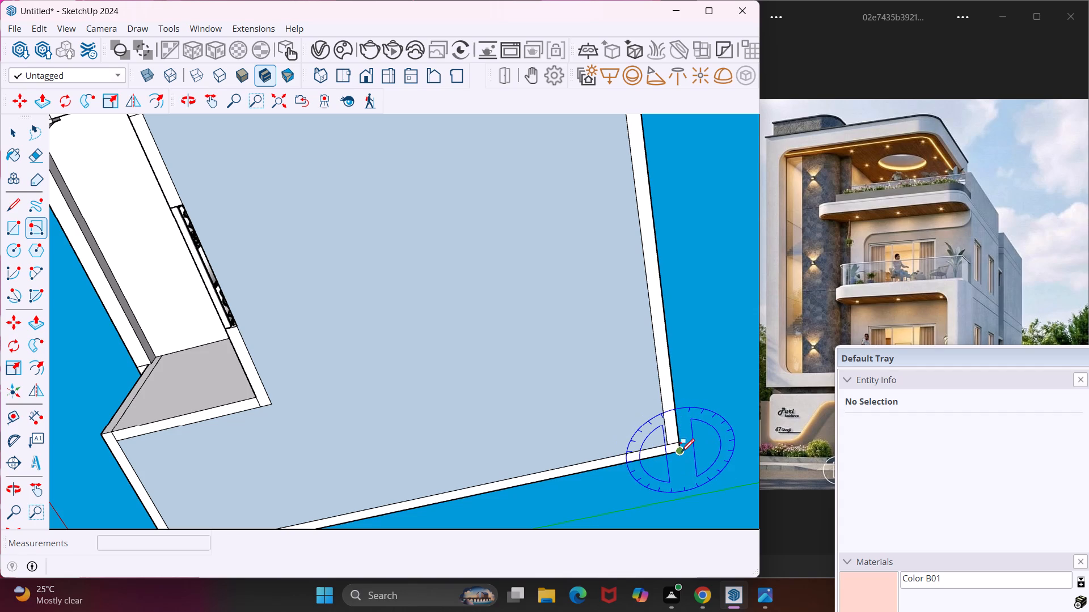
left_click(681, 452)
scroll(649, 356, "down", 8)
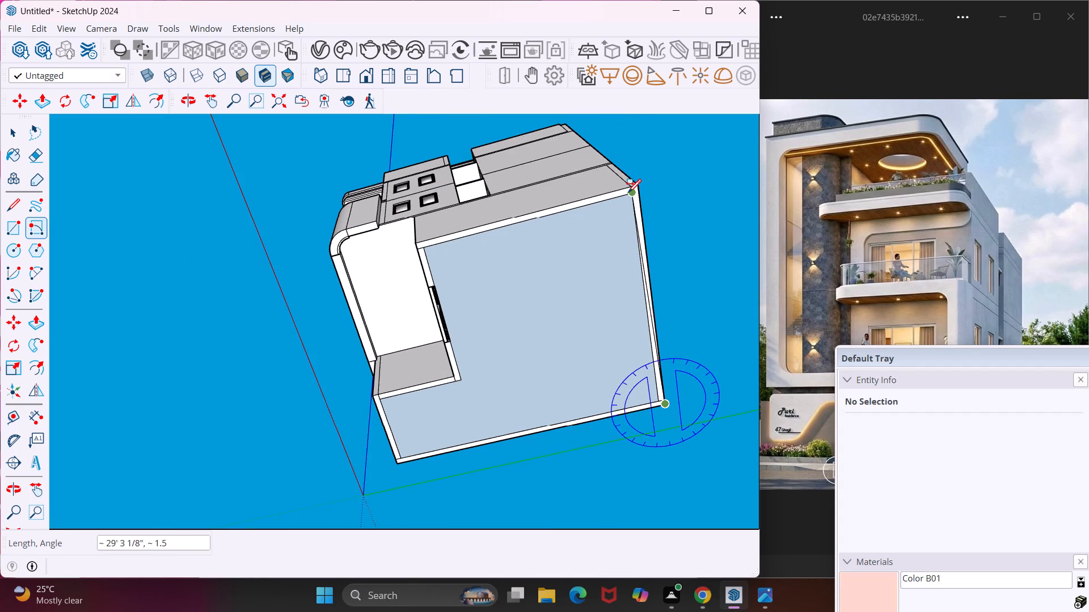
scroll(637, 186, "up", 2)
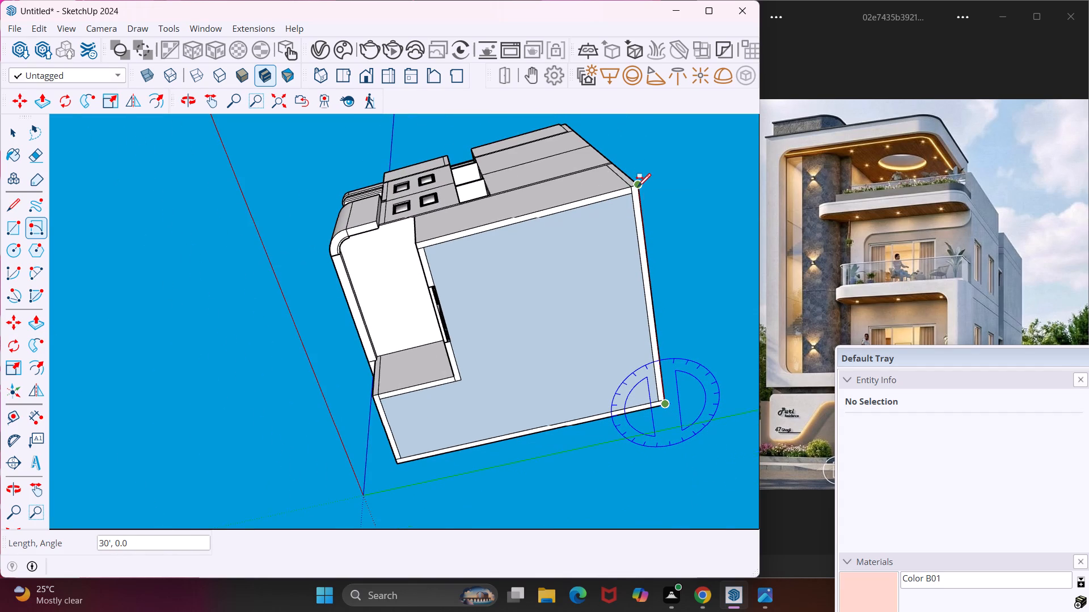
scroll(637, 186, "up", 5)
middle_click_drag(637, 186, 437, 345)
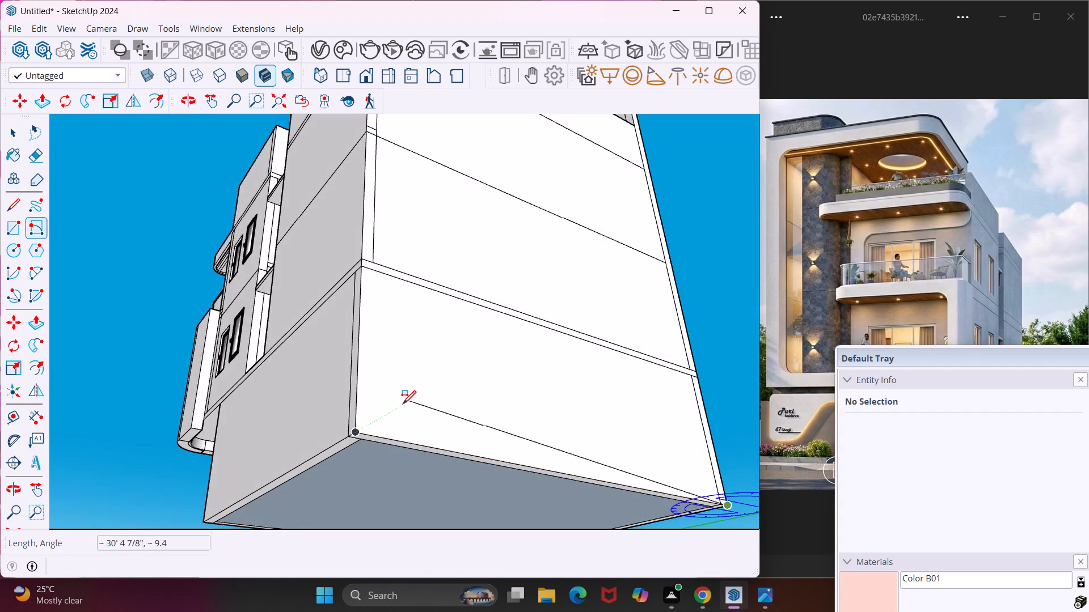
left_click(353, 436)
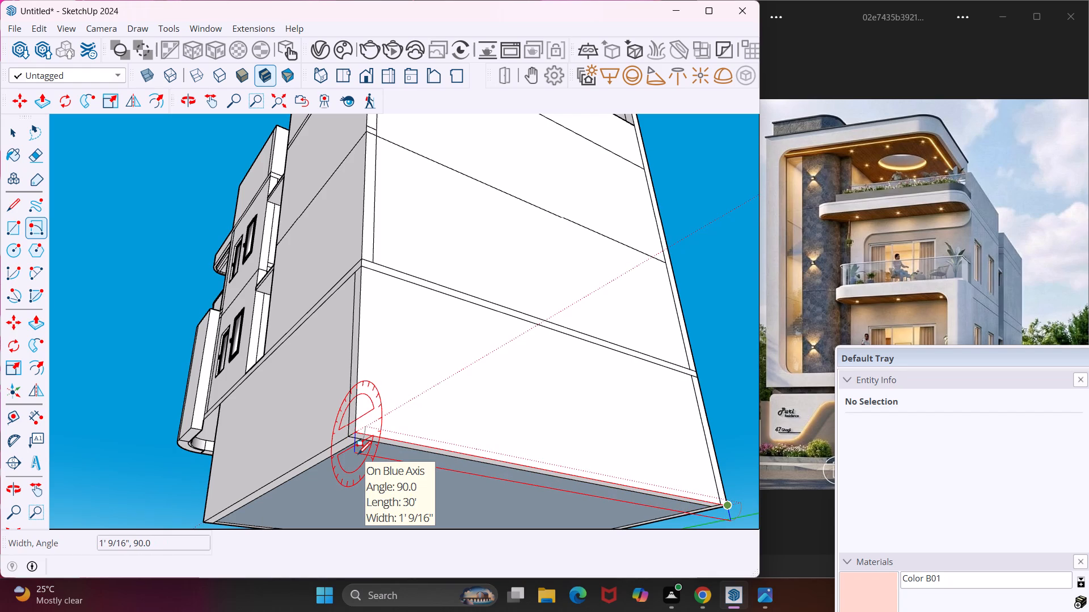
type("6\"")
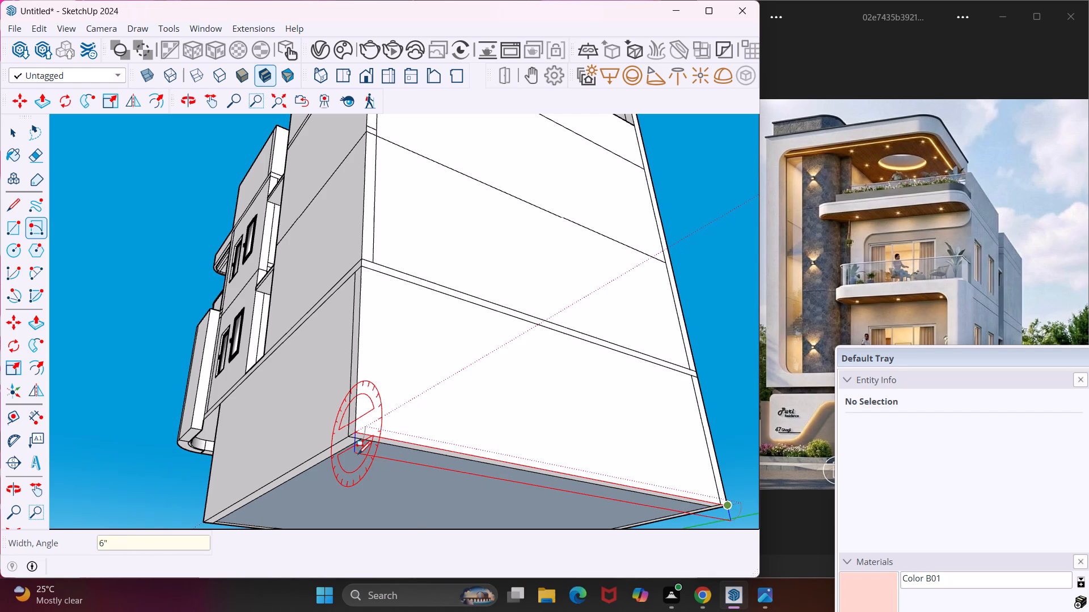
key("Return")
key("Escape")
key("space")
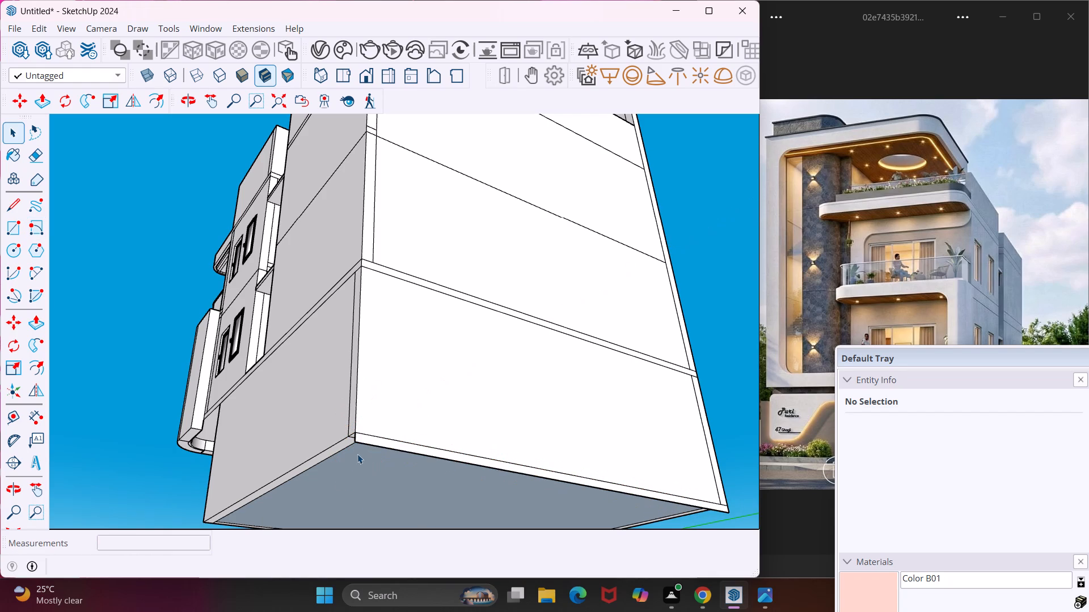
Extrude the 6" strip about 36' beneath the building to the front wall's face, forming a base slab.
middle_click_drag(357, 454, 632, 482)
scroll(513, 431, "down", 7)
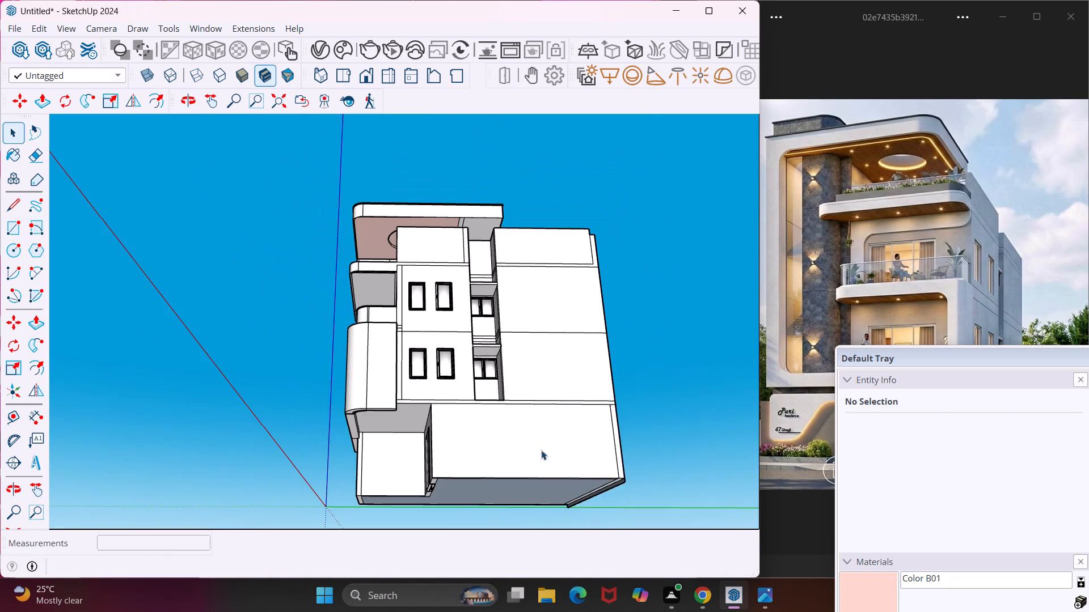
scroll(618, 486, "up", 18)
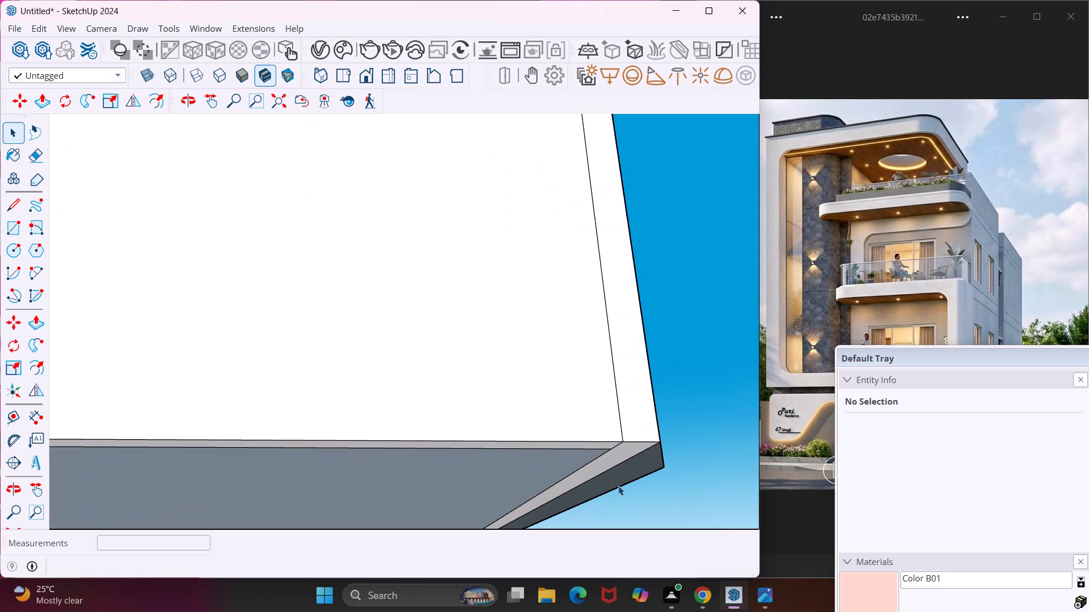
left_click(645, 469)
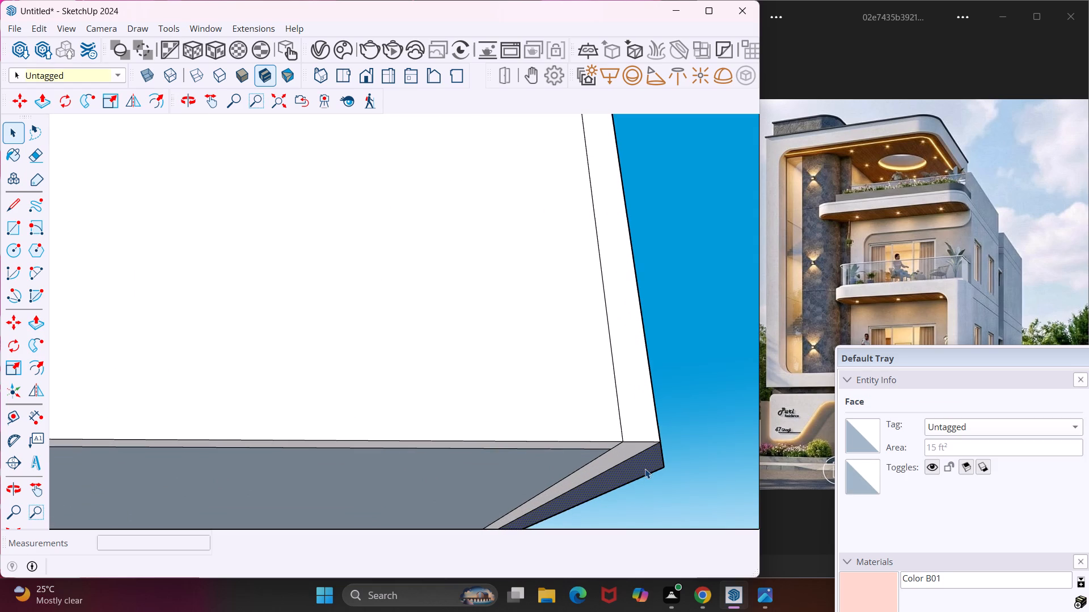
key("p")
left_click(645, 469)
left_click(645, 465)
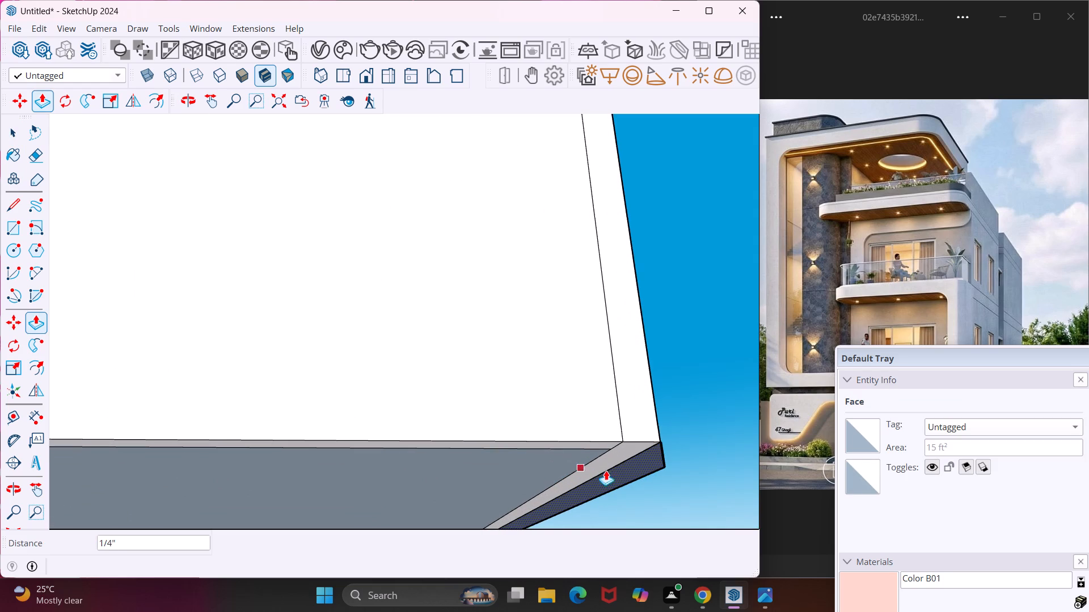
key("Escape")
left_click(647, 465)
scroll(437, 521, "down", 5)
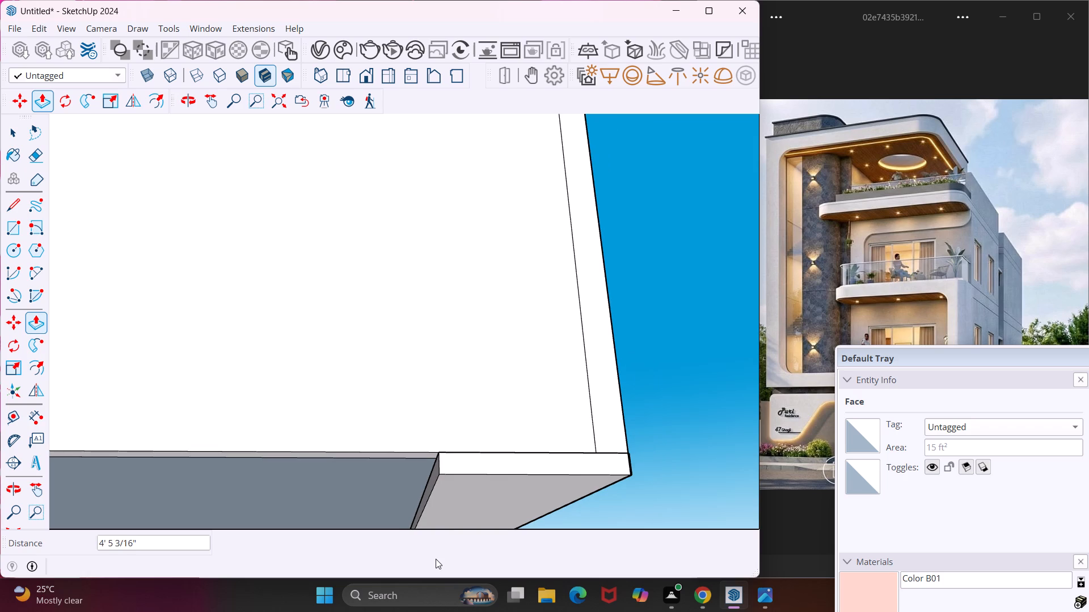
scroll(429, 482, "down", 15)
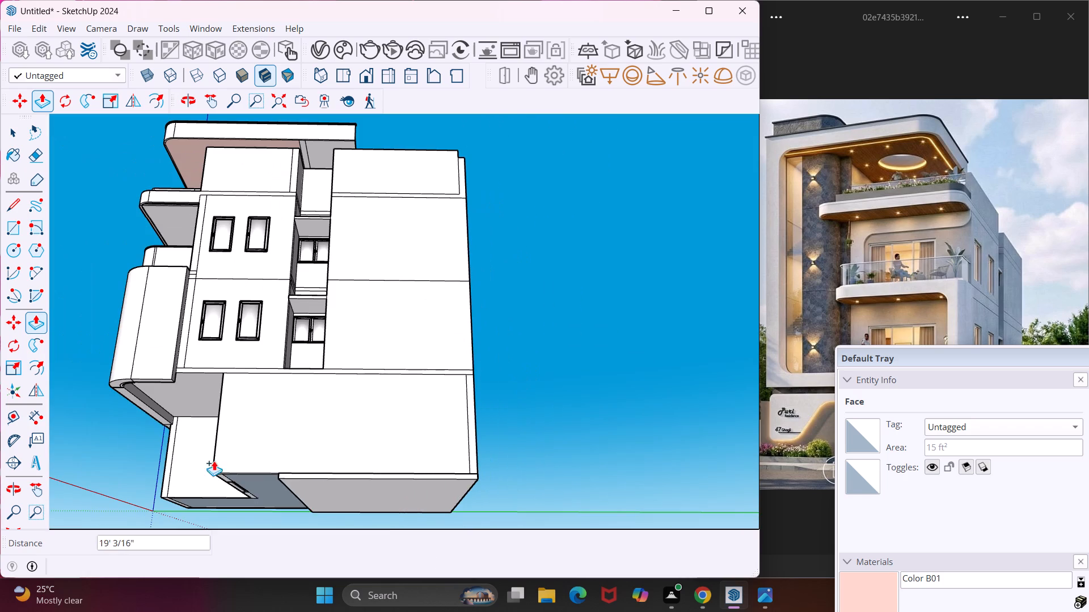
middle_click_drag(153, 466, 395, 469)
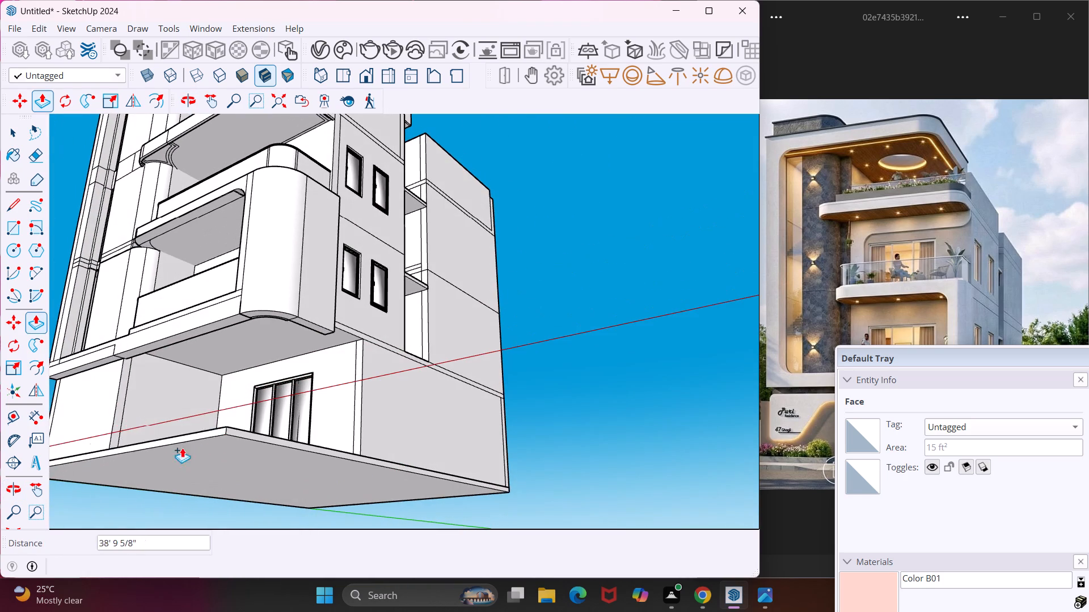
middle_click_drag(130, 444, 404, 530)
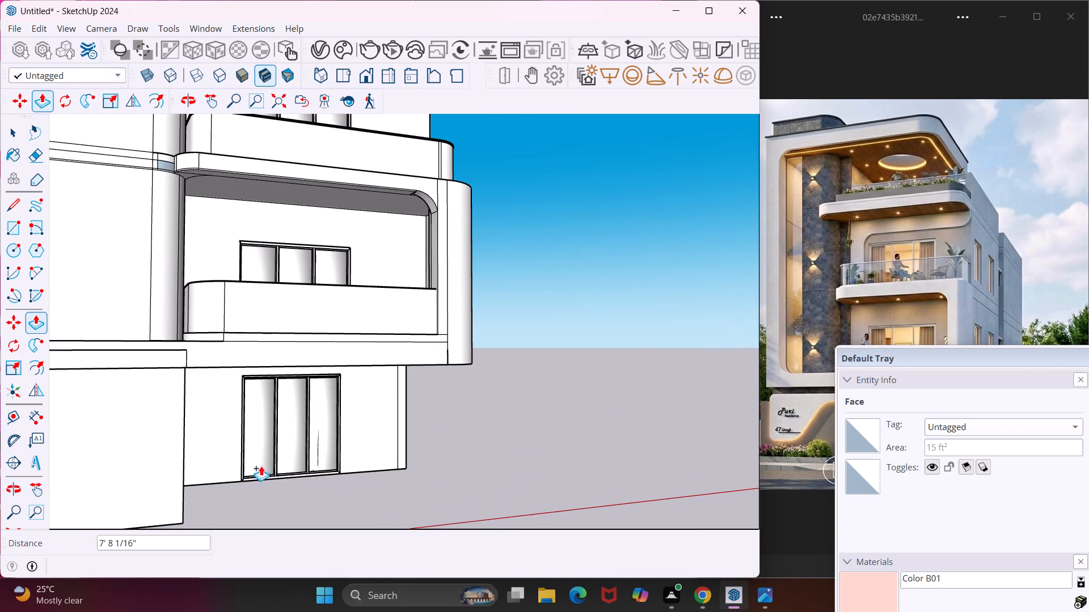
left_click(181, 486)
key("Escape")
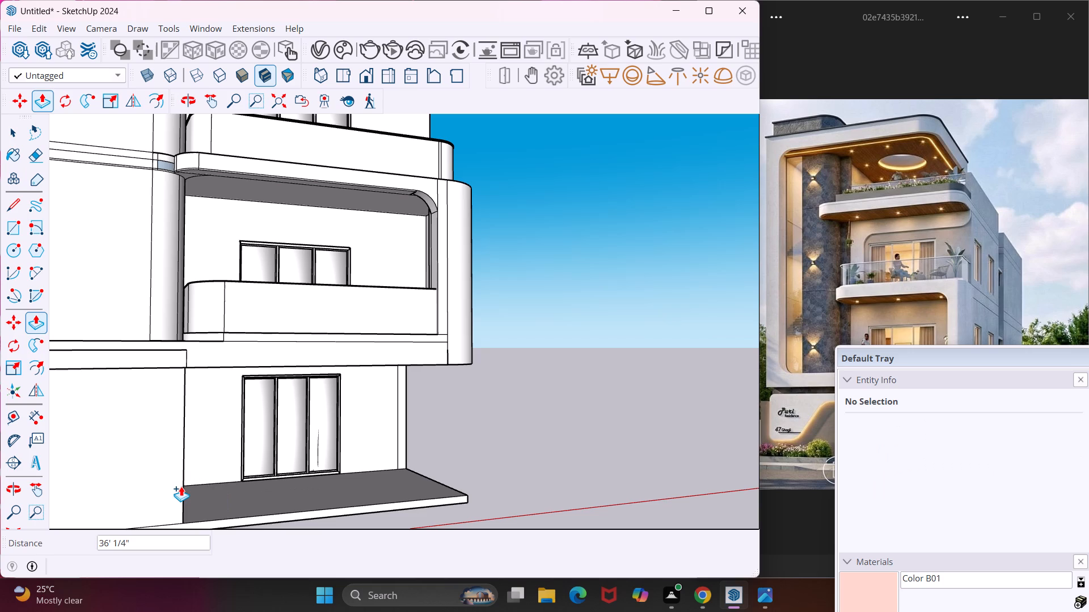
key("space")
Examine the whole building with its new base slab from the front and side.
scroll(182, 466, "down", 10)
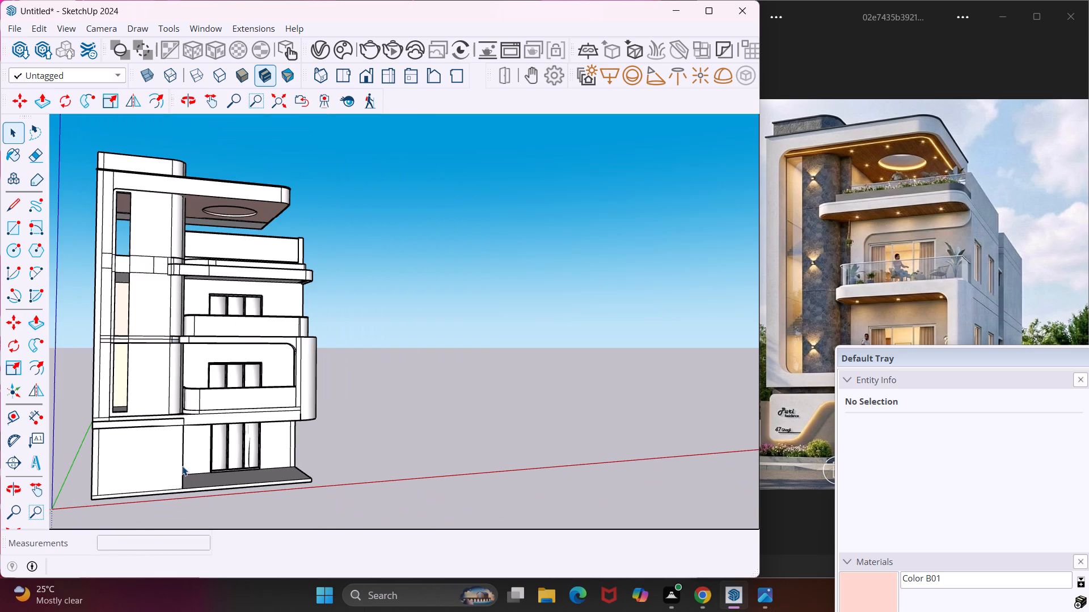
left_click(212, 100)
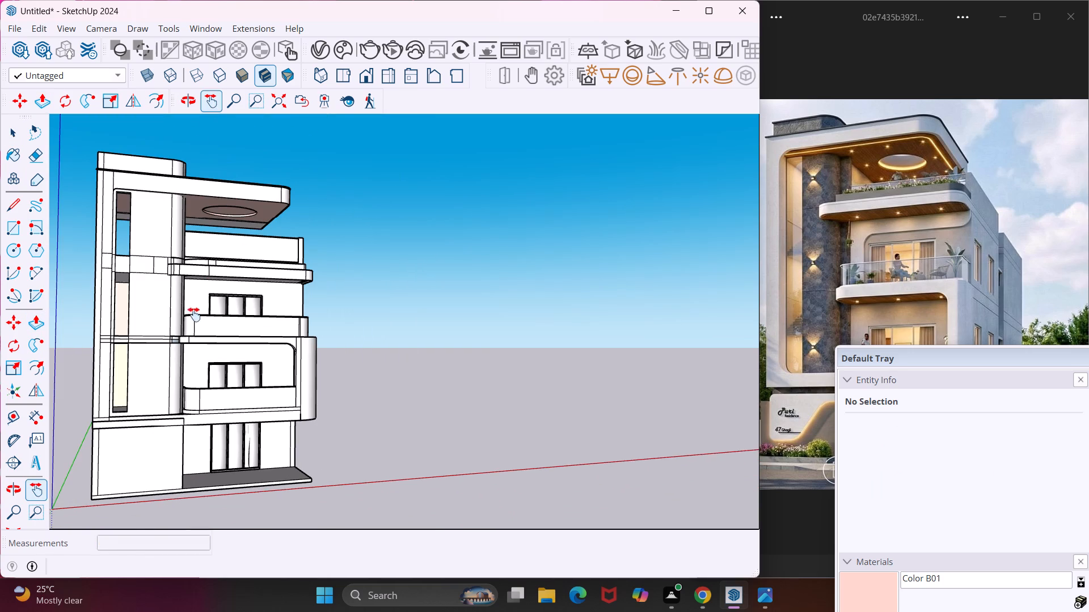
left_click_drag(191, 322, 428, 345)
middle_click_drag(422, 398, 254, 428)
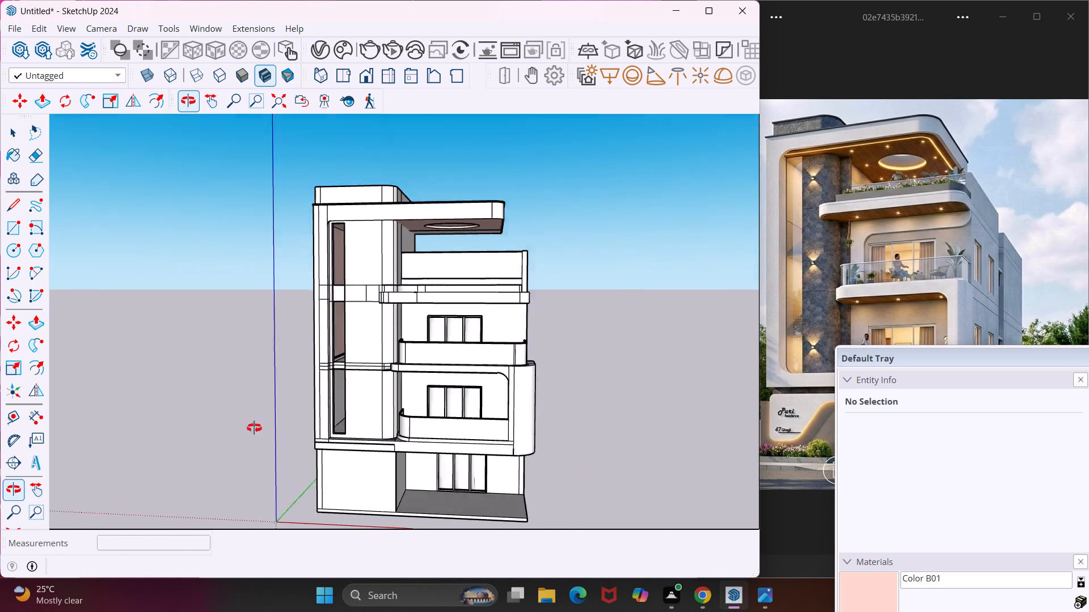
middle_click_drag(254, 428, 123, 457)
left_click_drag(352, 498, 306, 430)
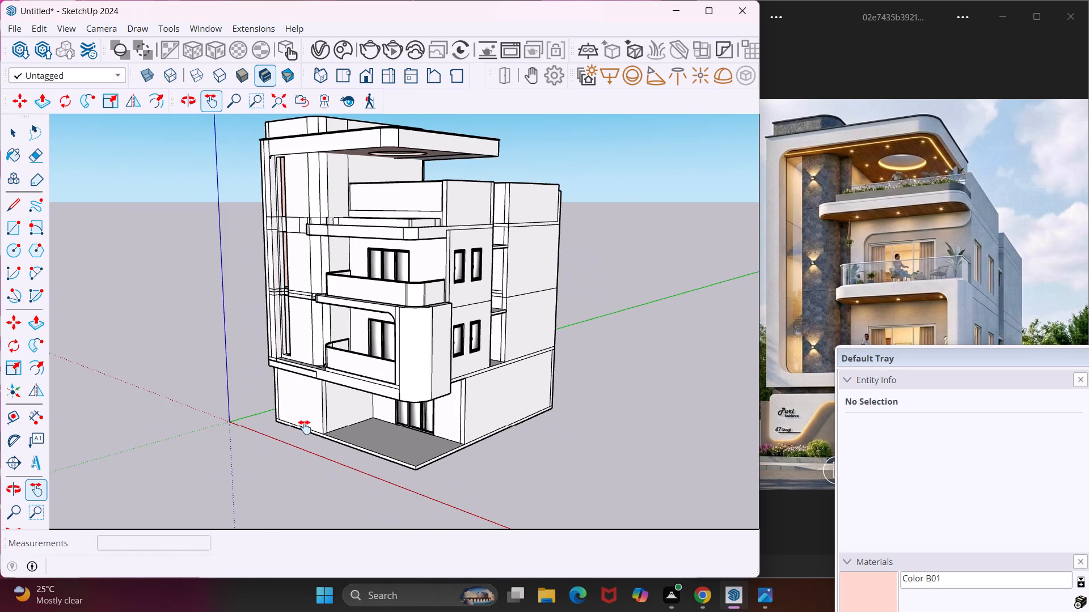
middle_click_drag(305, 427, 491, 444)
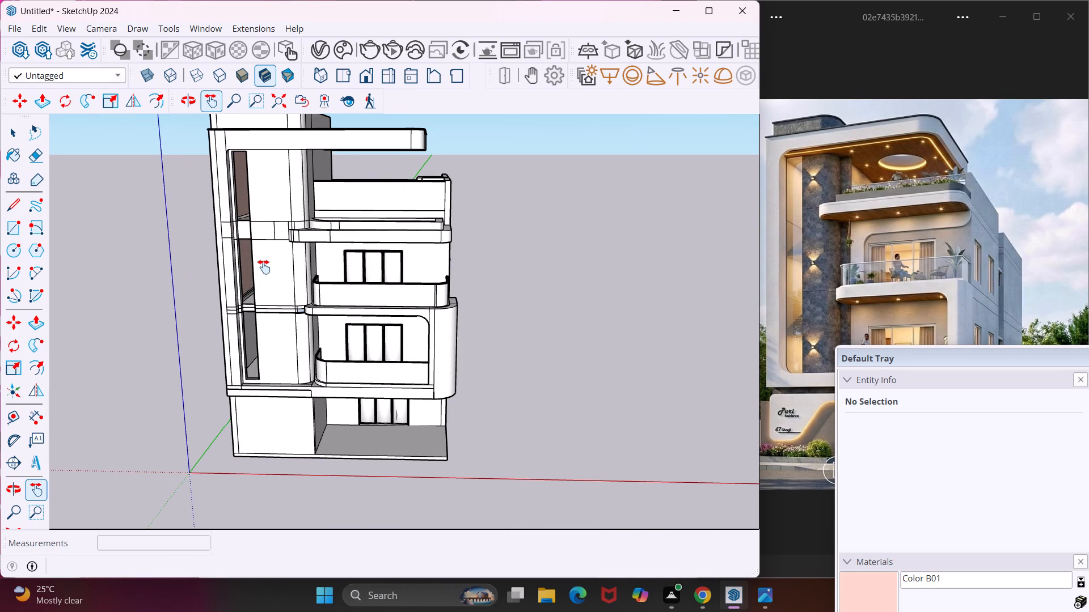
key("Escape")
key("space")
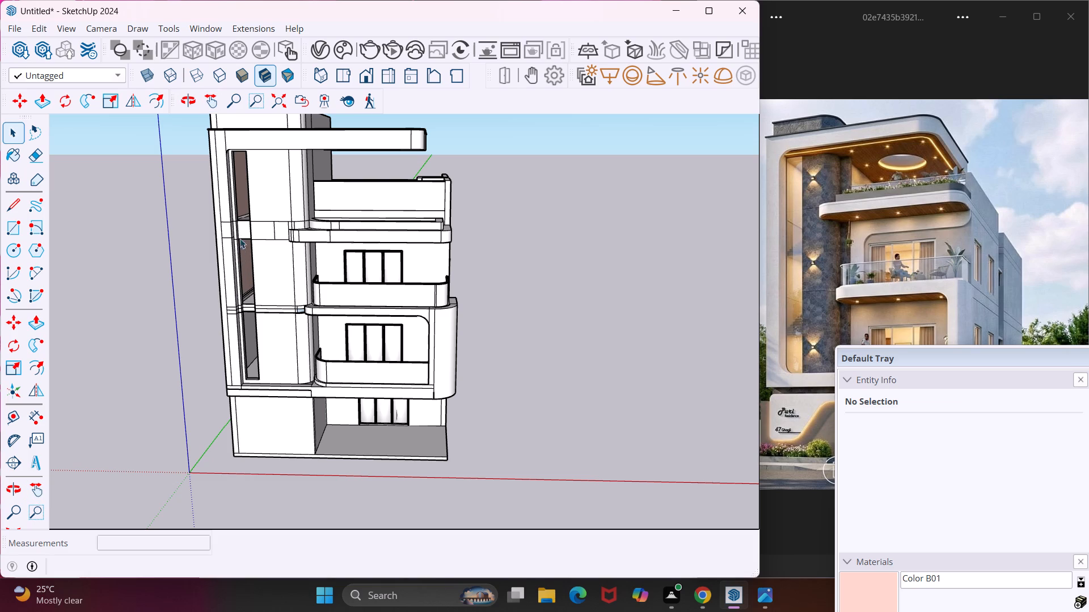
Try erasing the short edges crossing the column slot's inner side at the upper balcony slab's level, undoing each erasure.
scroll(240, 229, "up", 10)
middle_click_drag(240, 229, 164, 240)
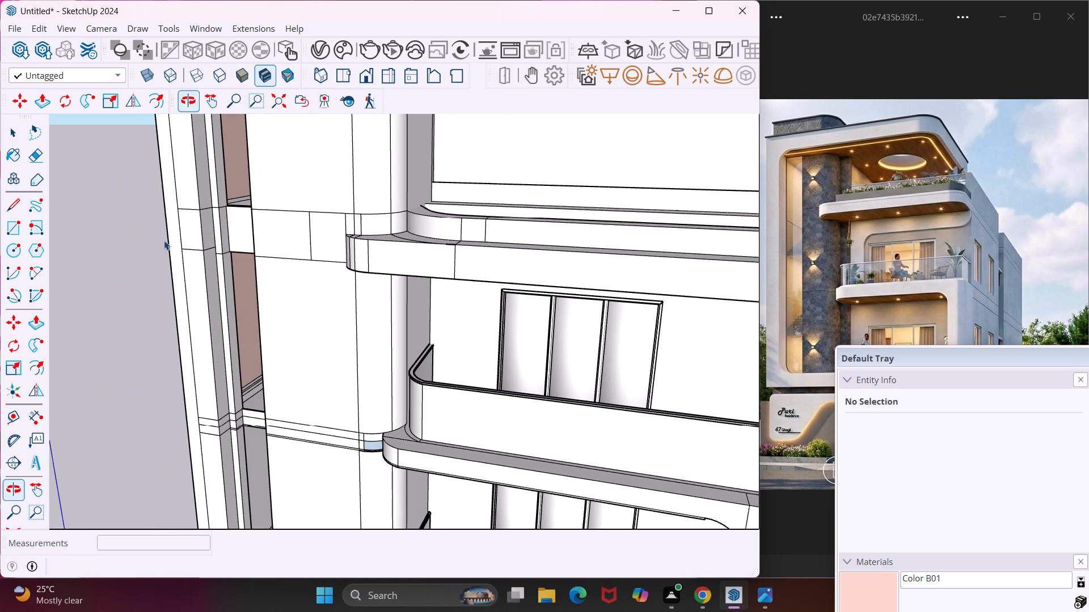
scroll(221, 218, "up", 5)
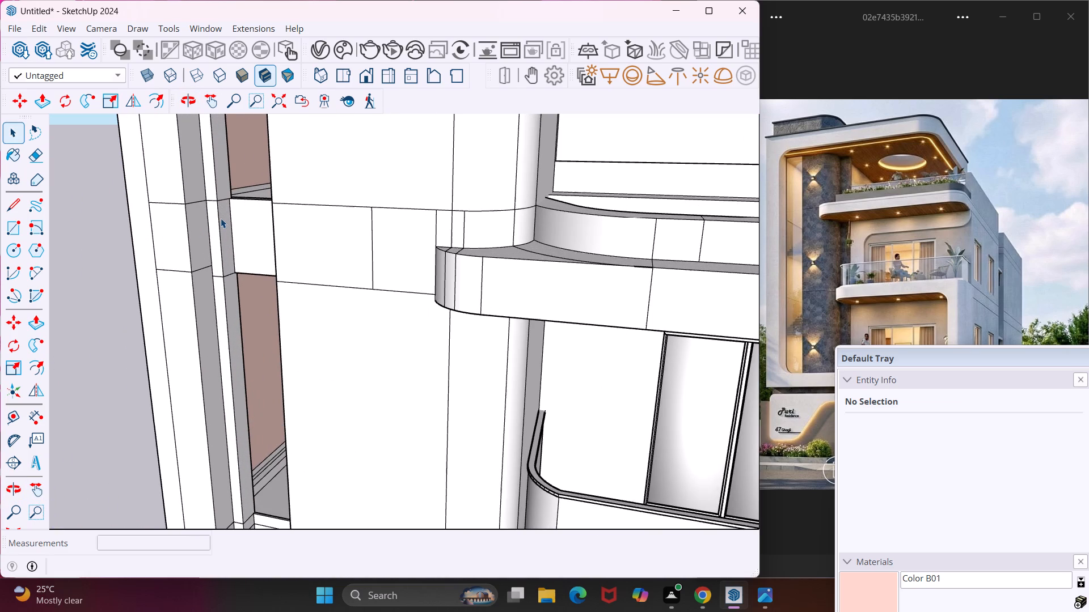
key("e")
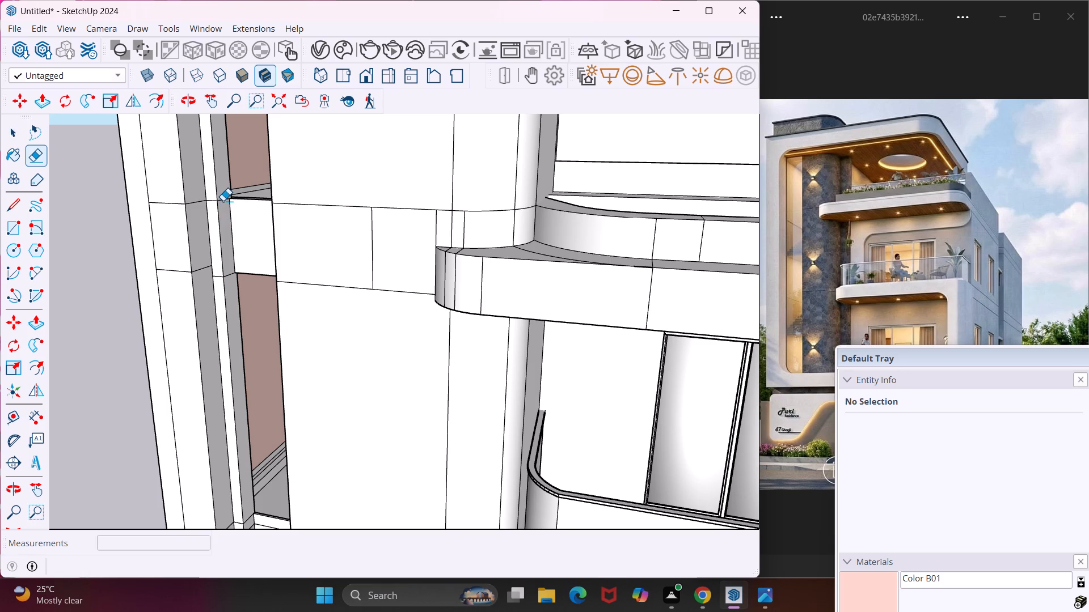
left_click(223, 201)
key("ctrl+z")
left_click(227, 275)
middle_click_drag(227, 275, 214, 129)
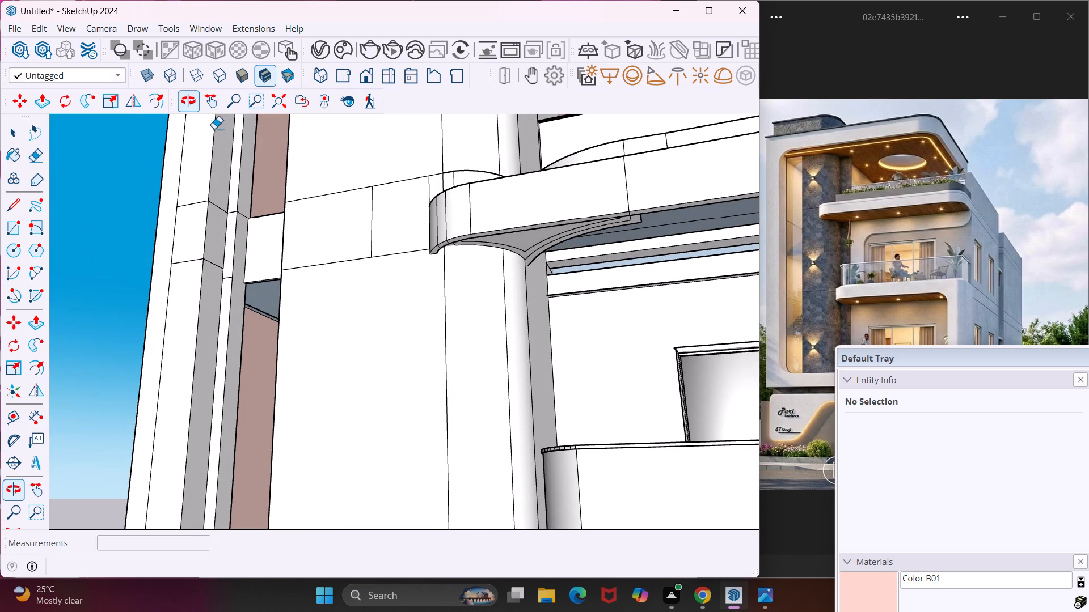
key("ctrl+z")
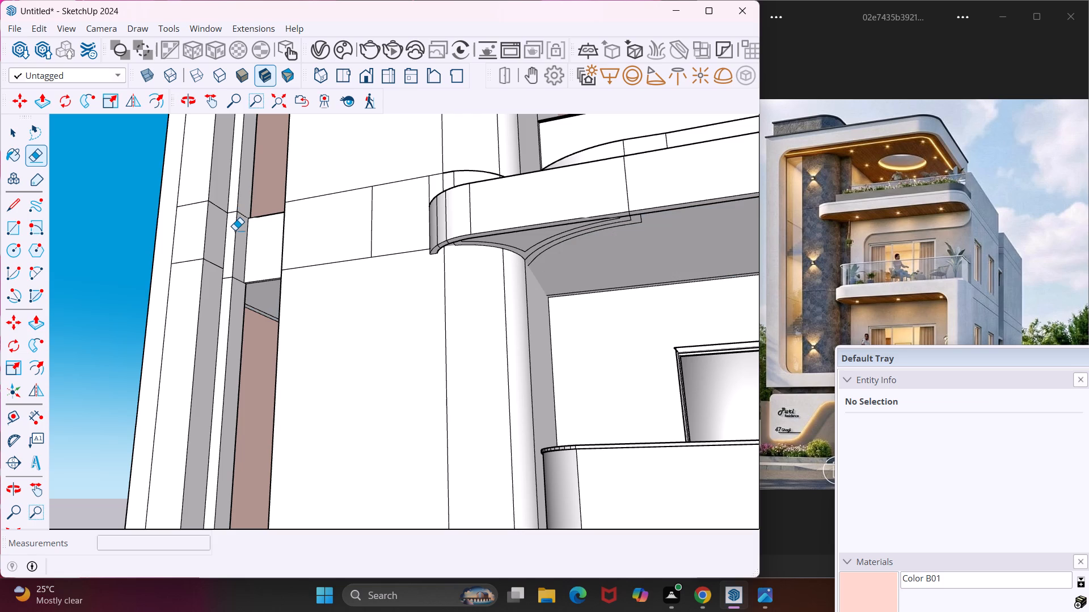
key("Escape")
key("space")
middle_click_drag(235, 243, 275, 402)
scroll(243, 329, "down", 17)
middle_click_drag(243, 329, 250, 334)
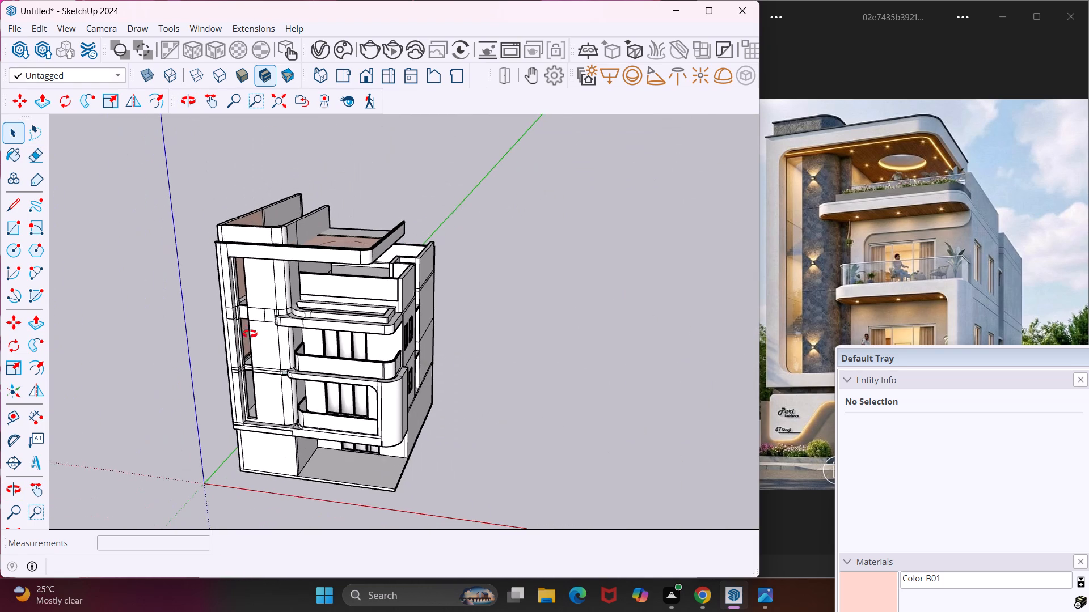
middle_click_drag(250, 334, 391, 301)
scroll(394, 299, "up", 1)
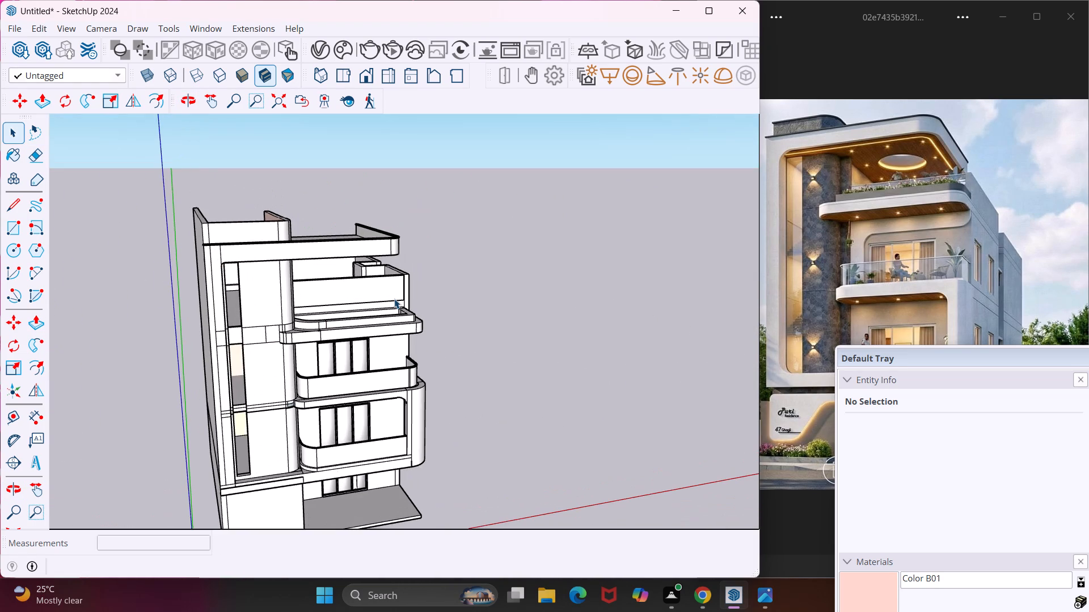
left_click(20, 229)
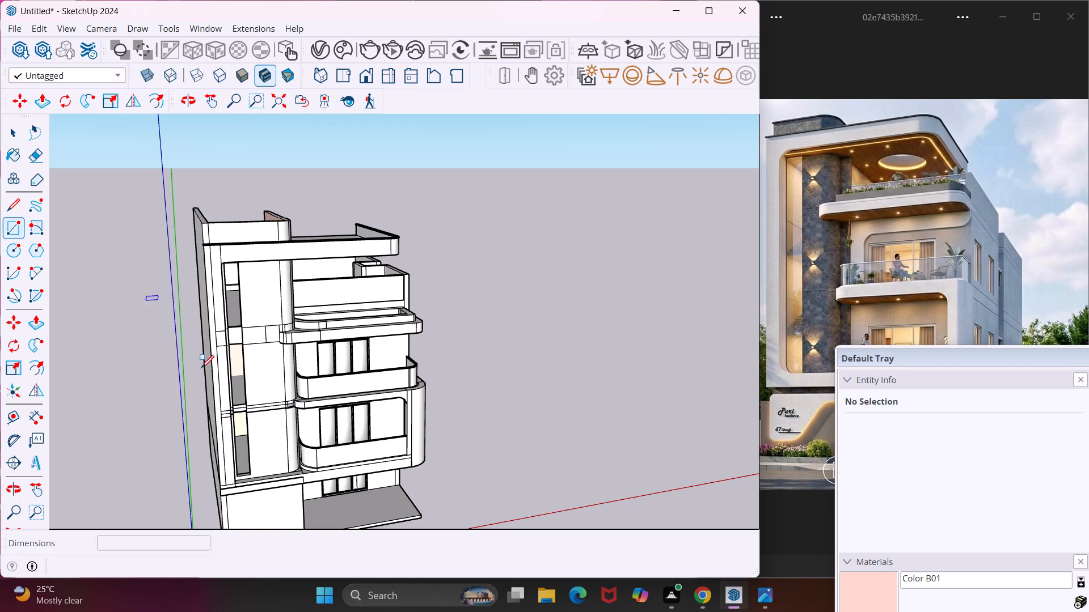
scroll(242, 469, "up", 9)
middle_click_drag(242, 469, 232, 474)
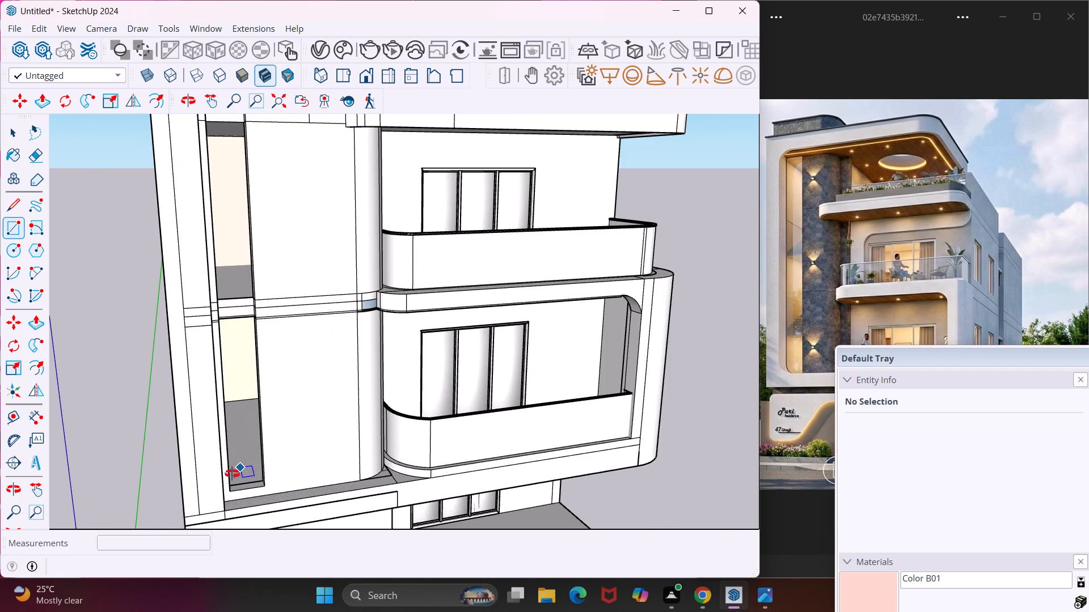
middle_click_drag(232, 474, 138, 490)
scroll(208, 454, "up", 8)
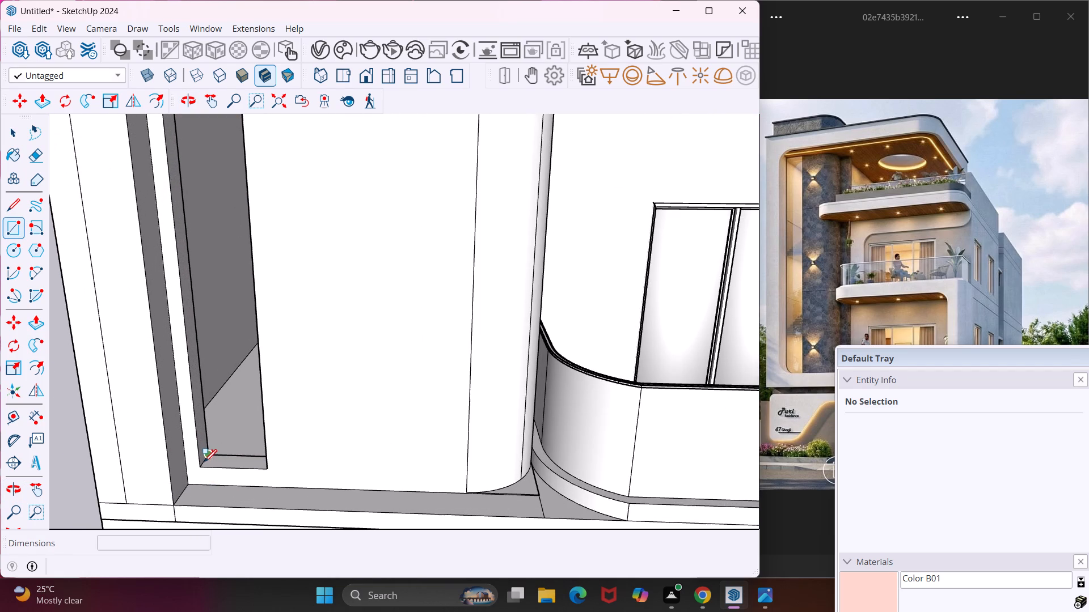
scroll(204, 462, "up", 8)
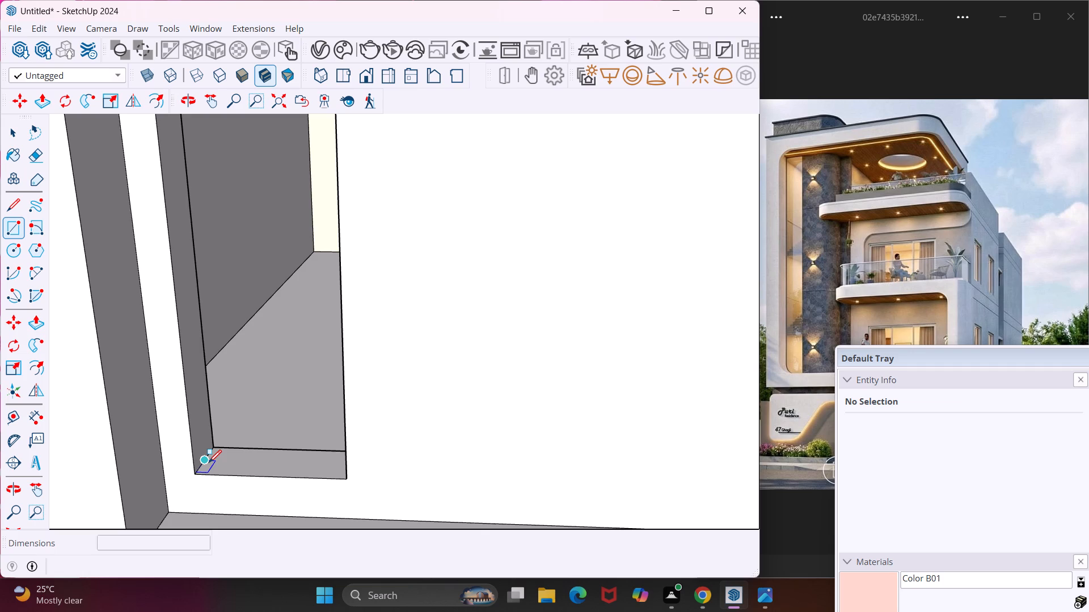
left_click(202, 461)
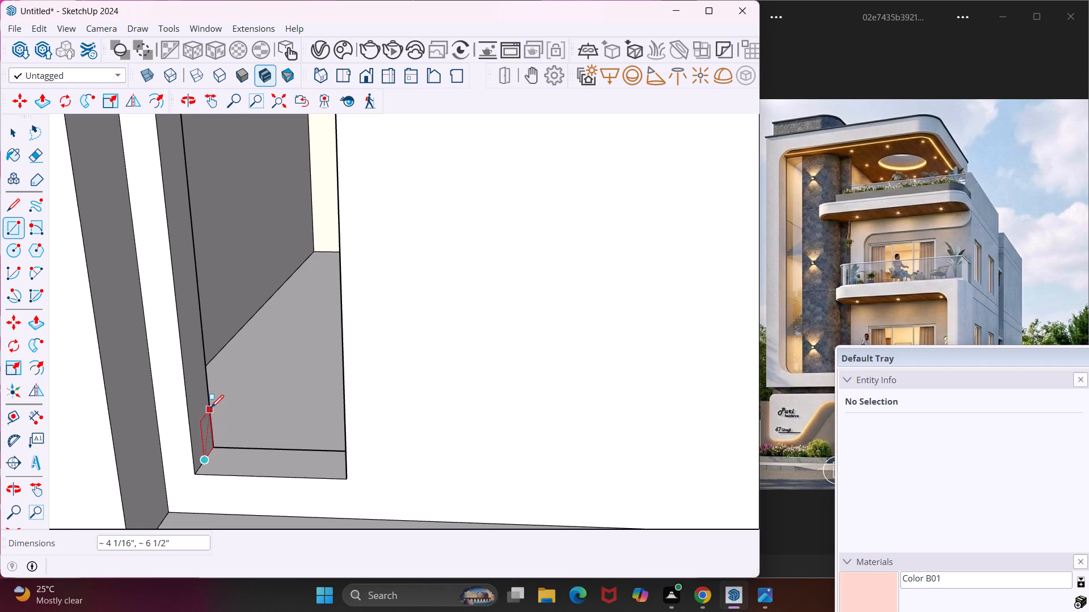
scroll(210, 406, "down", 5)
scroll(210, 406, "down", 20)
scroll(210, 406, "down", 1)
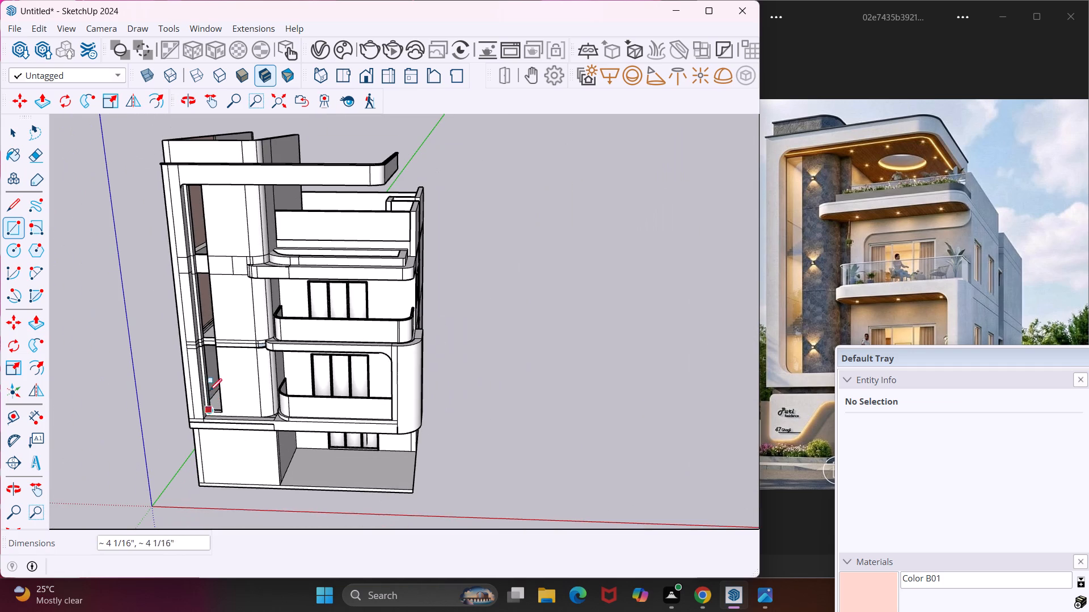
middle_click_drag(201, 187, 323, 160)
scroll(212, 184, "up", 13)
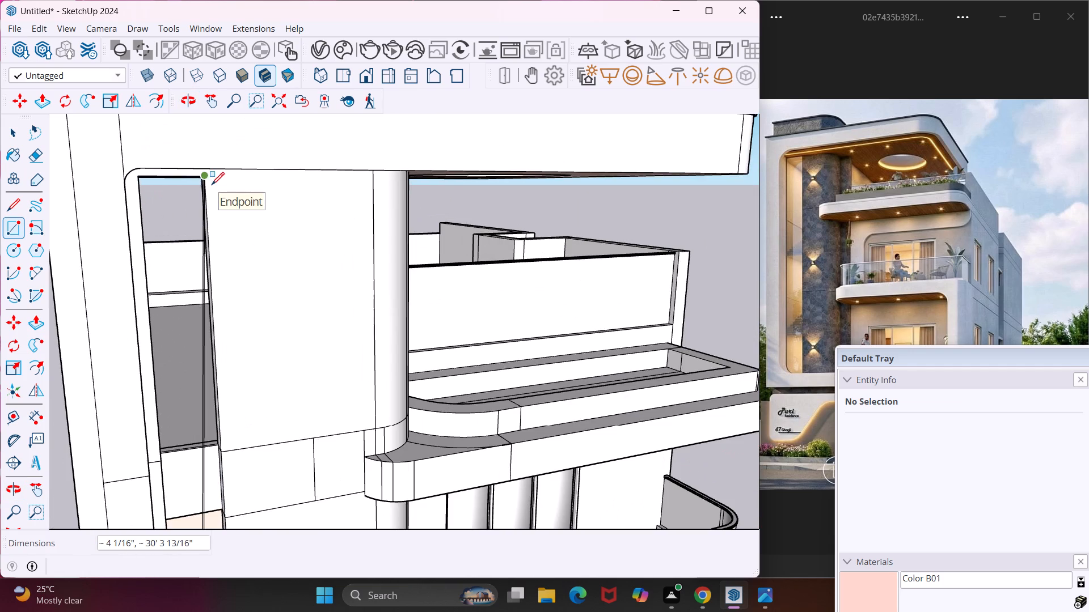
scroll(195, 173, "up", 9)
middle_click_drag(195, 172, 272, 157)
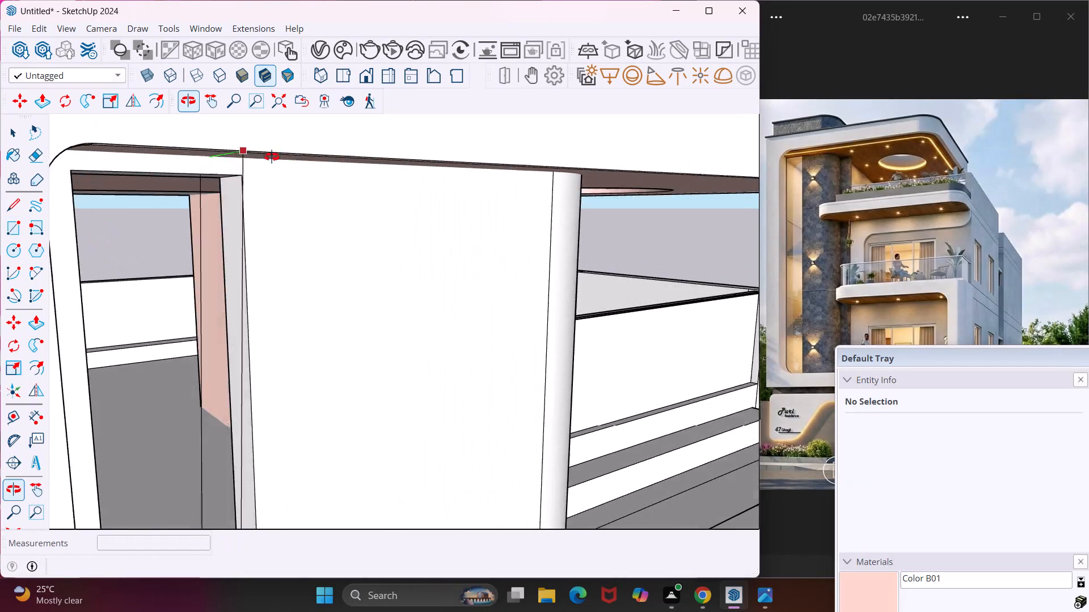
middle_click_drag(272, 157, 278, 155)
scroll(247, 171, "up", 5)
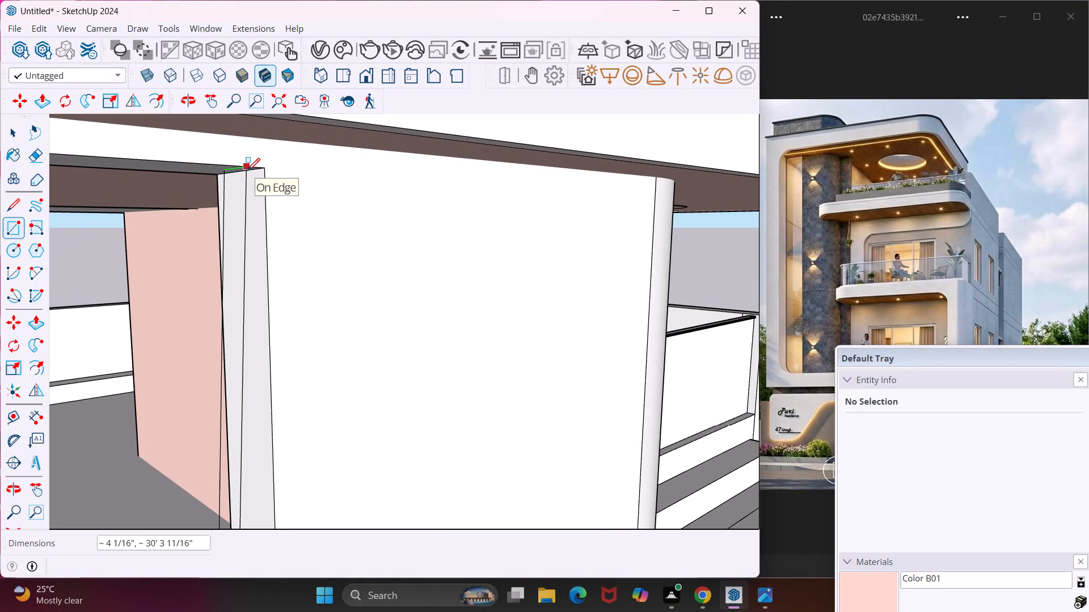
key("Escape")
Draw a rectangle about 1' 10" by 30' 3" covering the column wall's vertical slot from its top corner to its bottom corner.
scroll(244, 176, "down", 12)
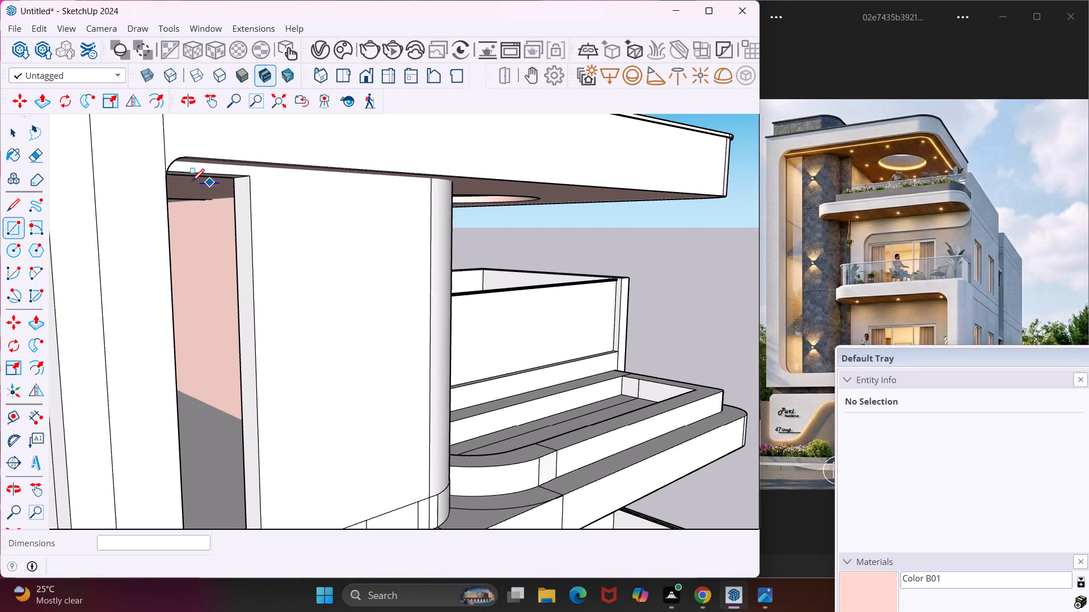
middle_click_drag(172, 180, 61, 181)
scroll(83, 182, "down", 5)
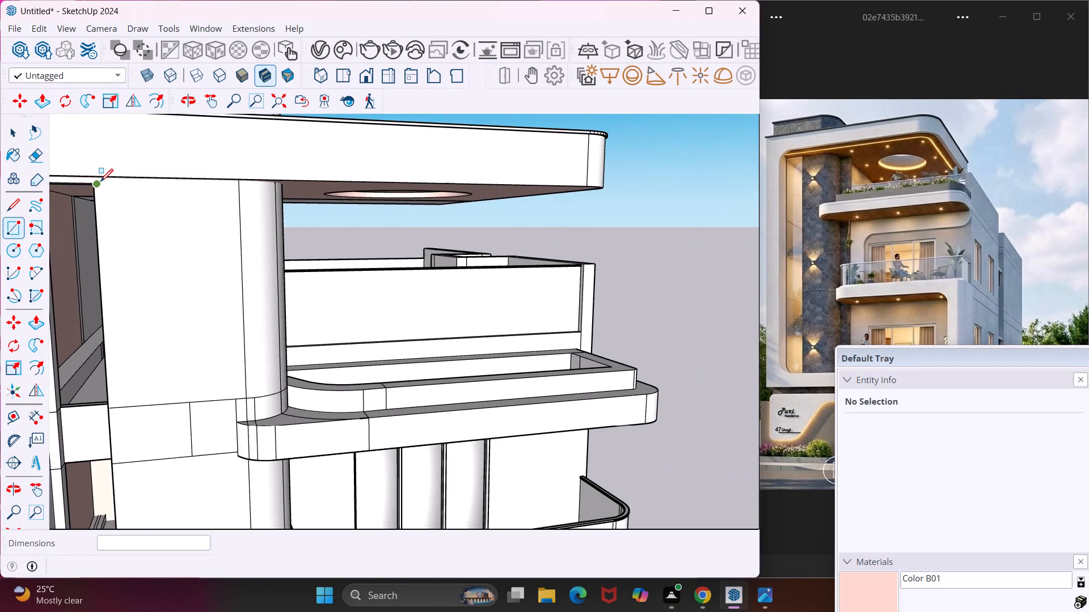
middle_click_drag(102, 181, 182, 197)
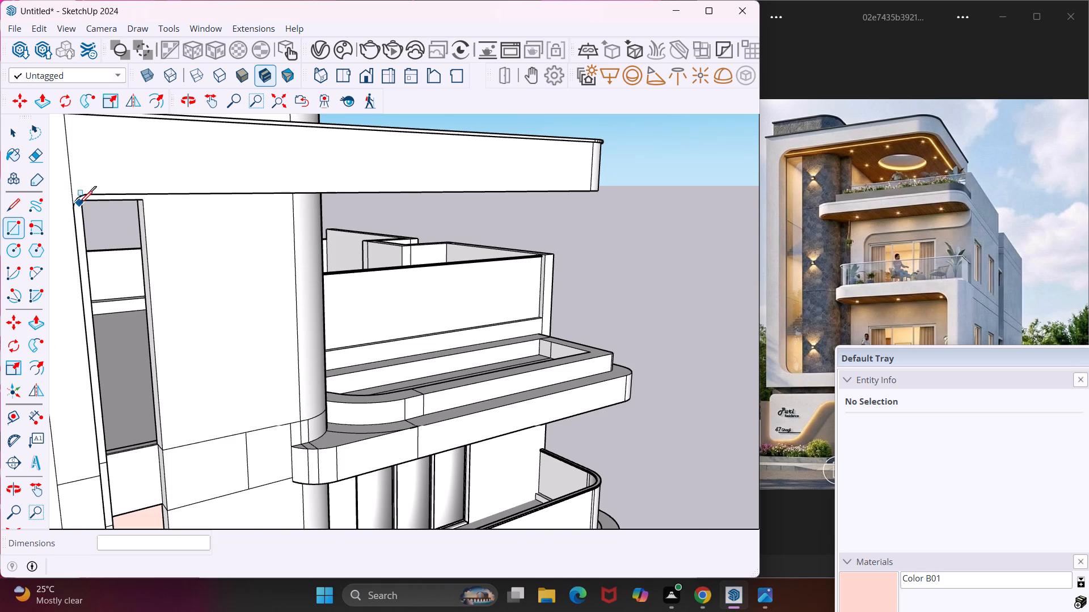
scroll(80, 203, "up", 7)
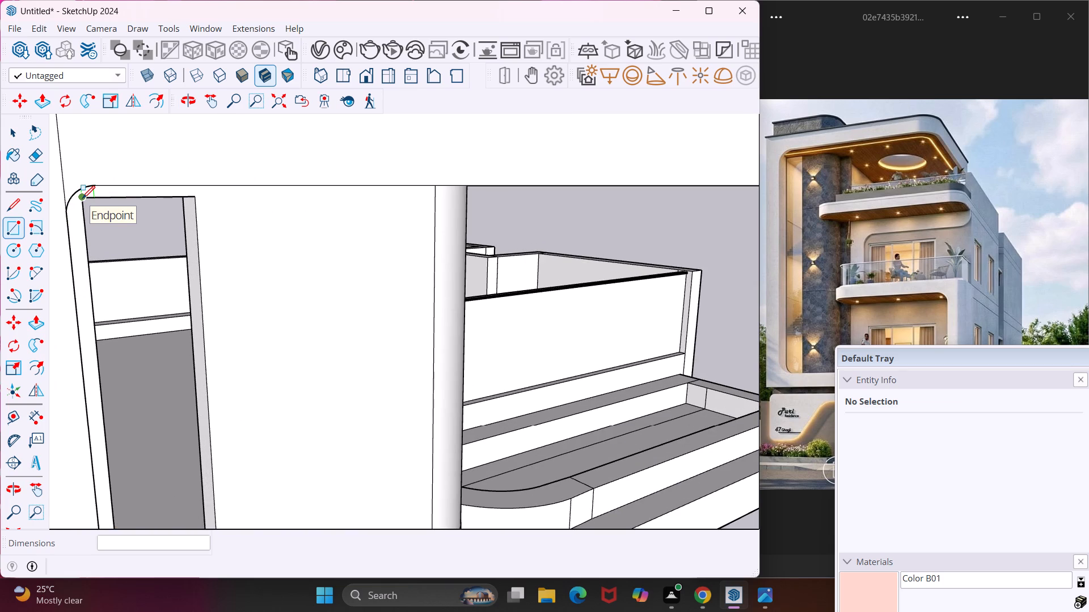
left_click(82, 198)
scroll(128, 230, "down", 19)
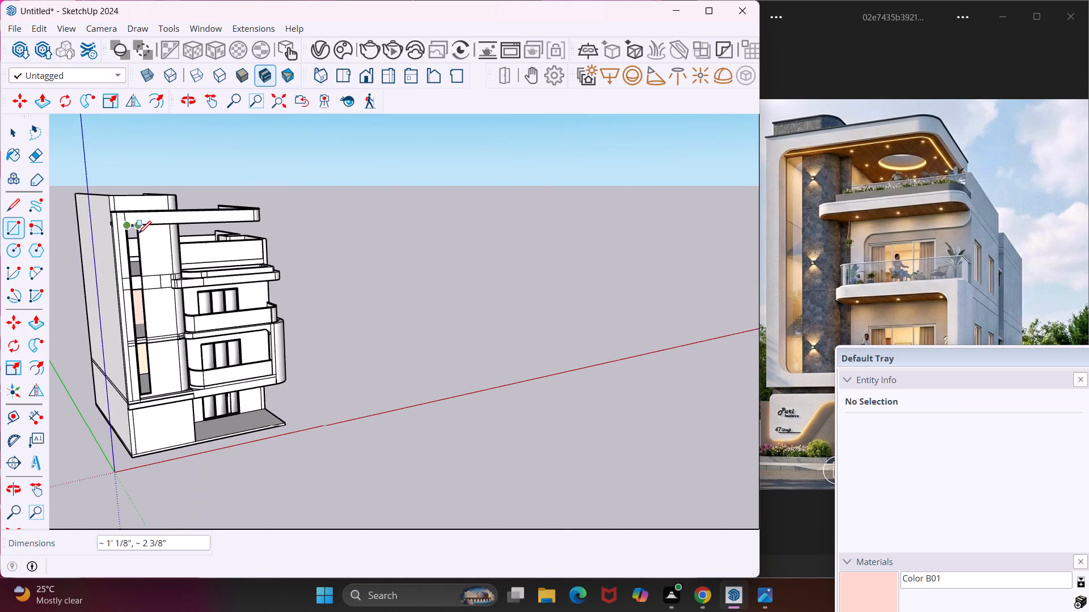
scroll(149, 390, "up", 5)
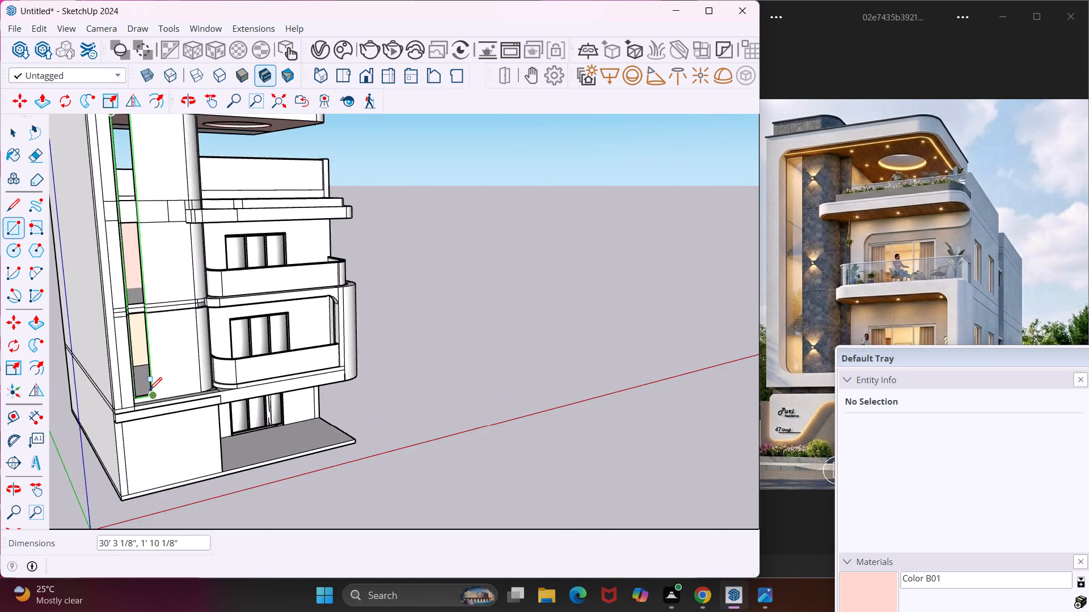
scroll(149, 391, "up", 14)
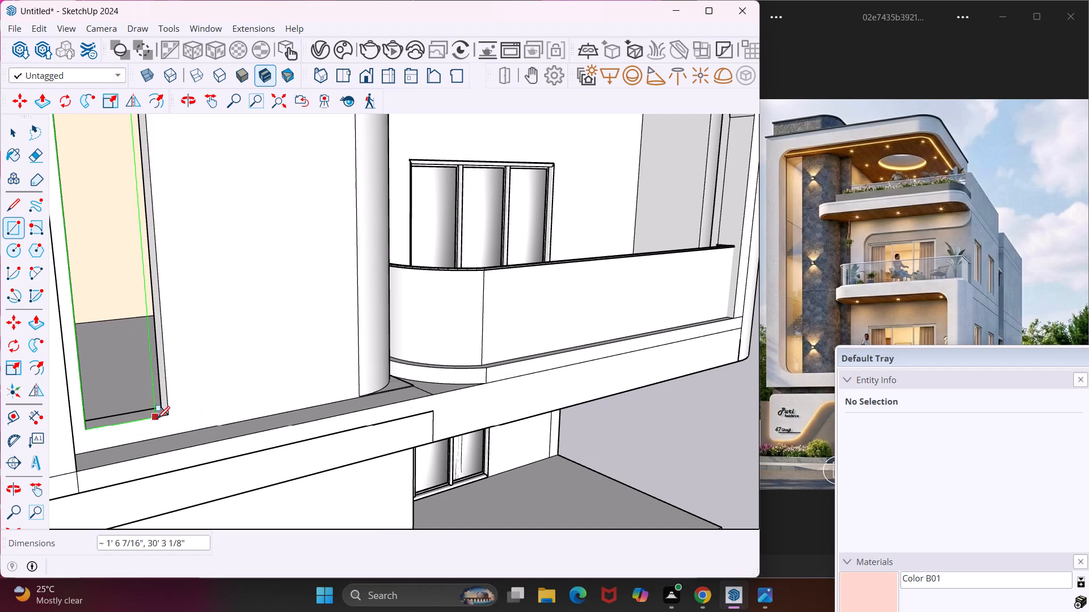
left_click(166, 418)
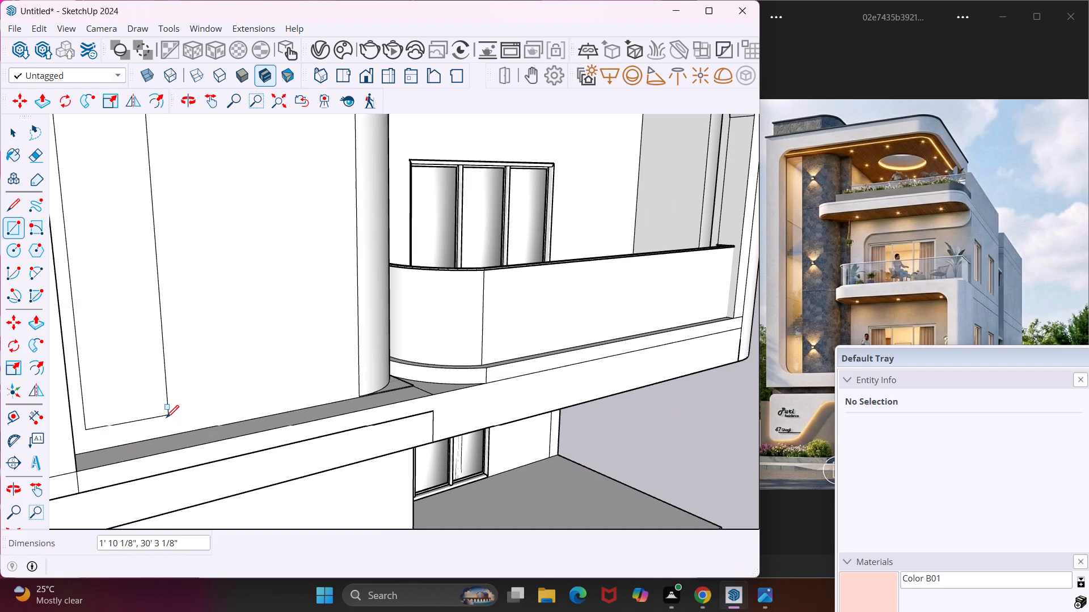
key("Escape")
Copy the slot-covering face about 39' away, into the open space beside the building.
key("space")
left_click(141, 385)
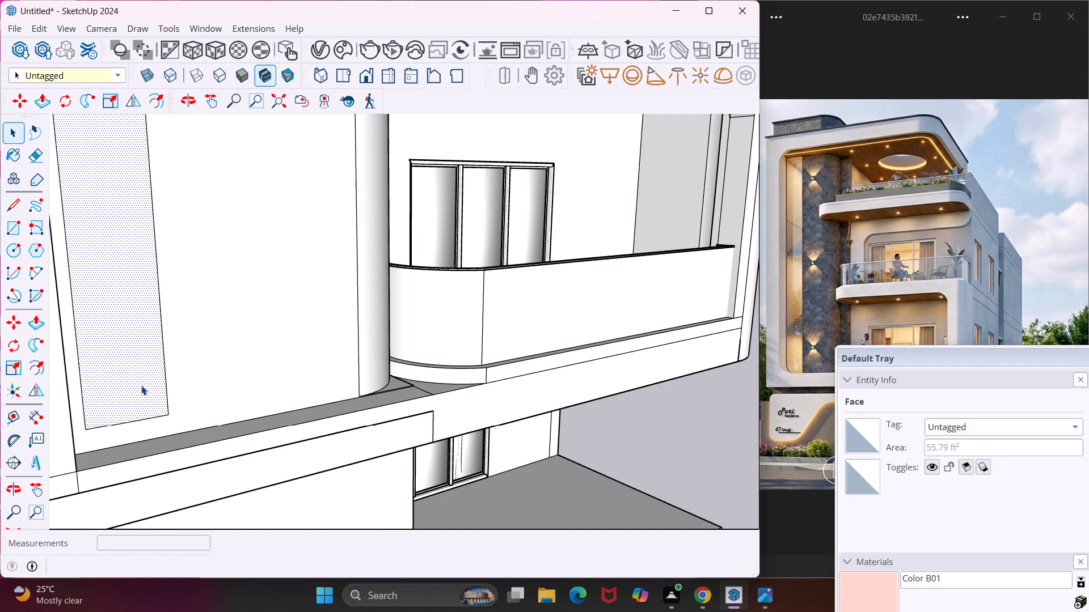
key("m")
left_click(141, 385)
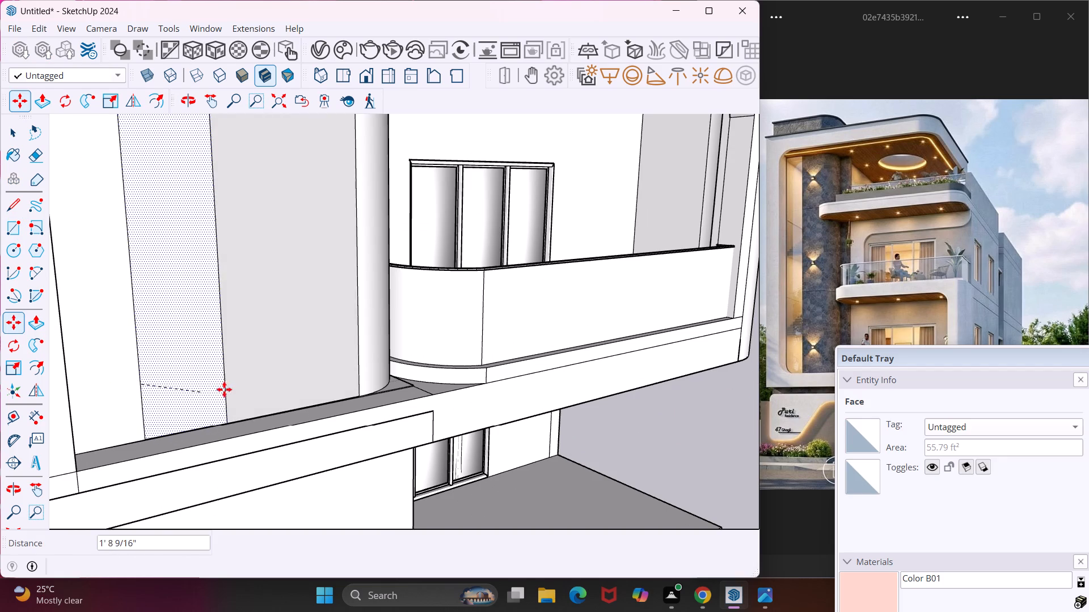
scroll(223, 384, "down", 11)
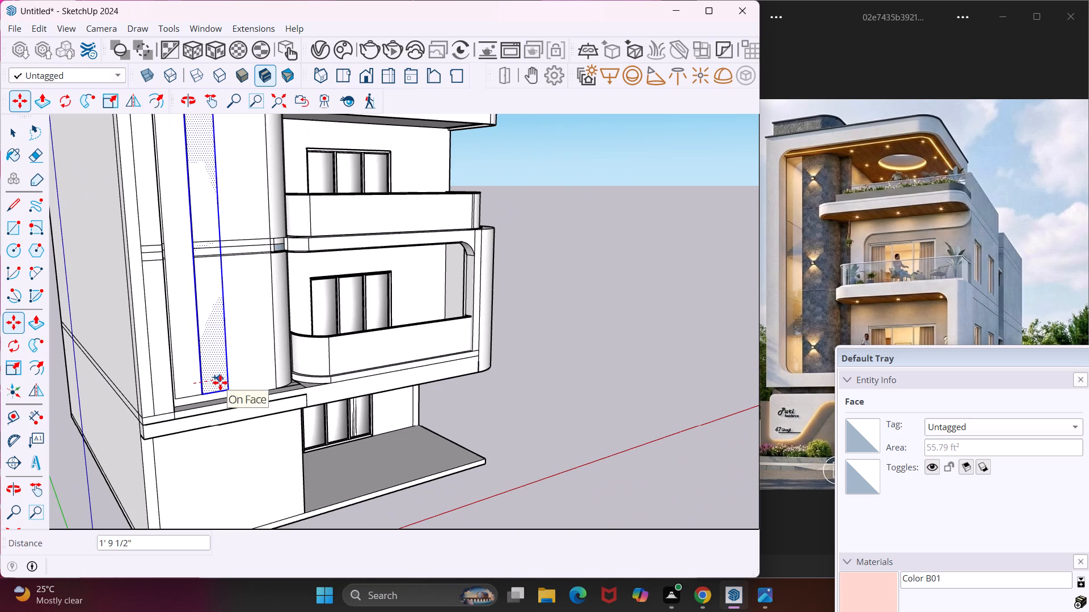
left_click(610, 326)
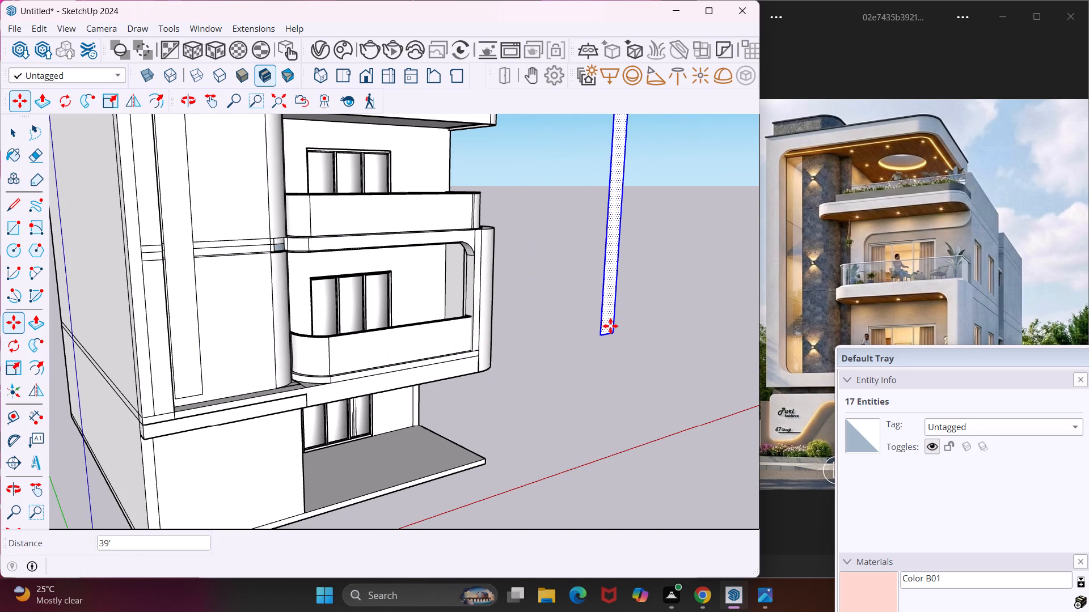
key("Escape")
Delete the original face covering the column wall's slot, reopening it.
key("space")
left_click(193, 372)
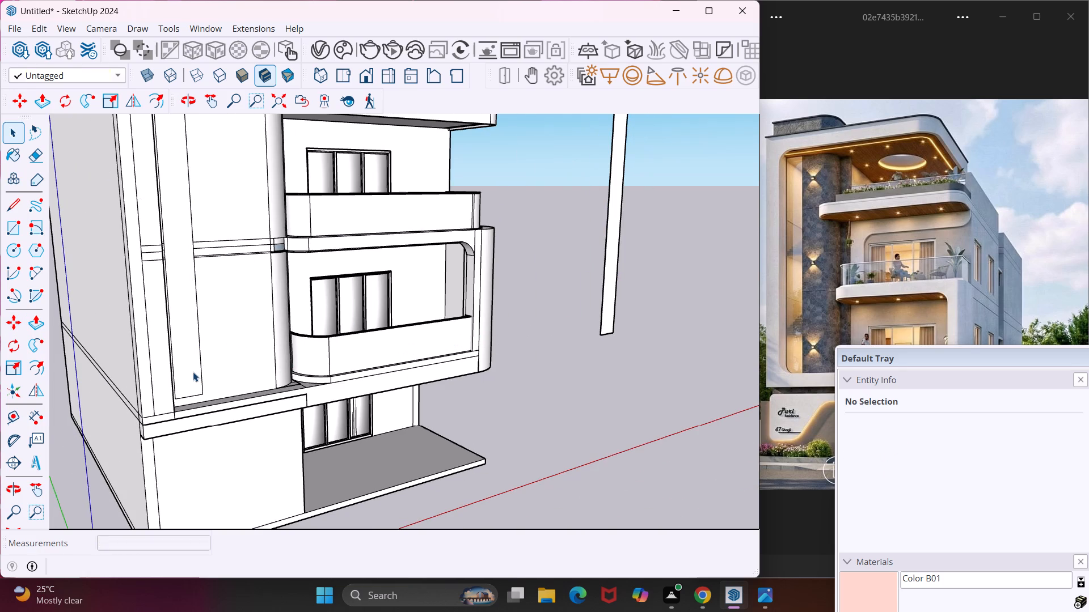
key("Delete")
Extrude the copied strip beside the building by about 1 5/8" to form a thin panel.
scroll(188, 372, "down", 2)
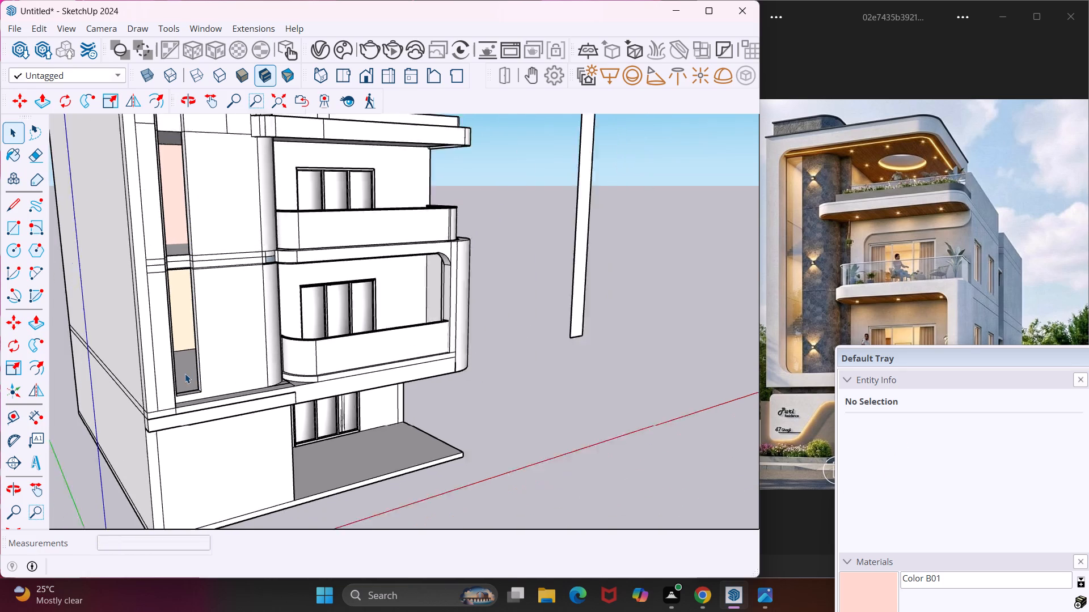
scroll(185, 373, "down", 3)
scroll(453, 242, "up", 1)
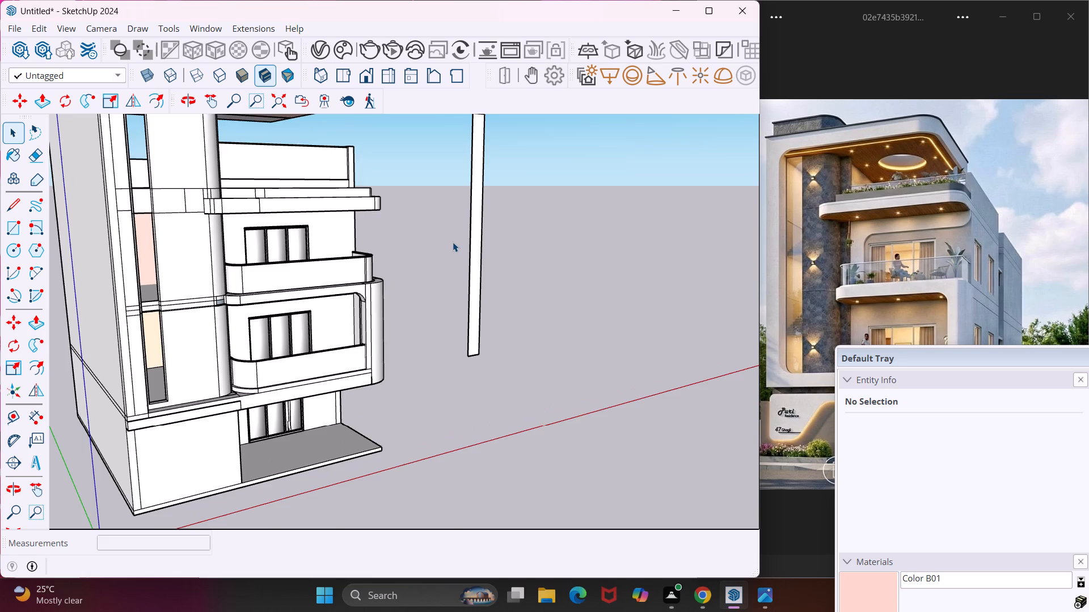
scroll(453, 242, "up", 6)
left_click(494, 253)
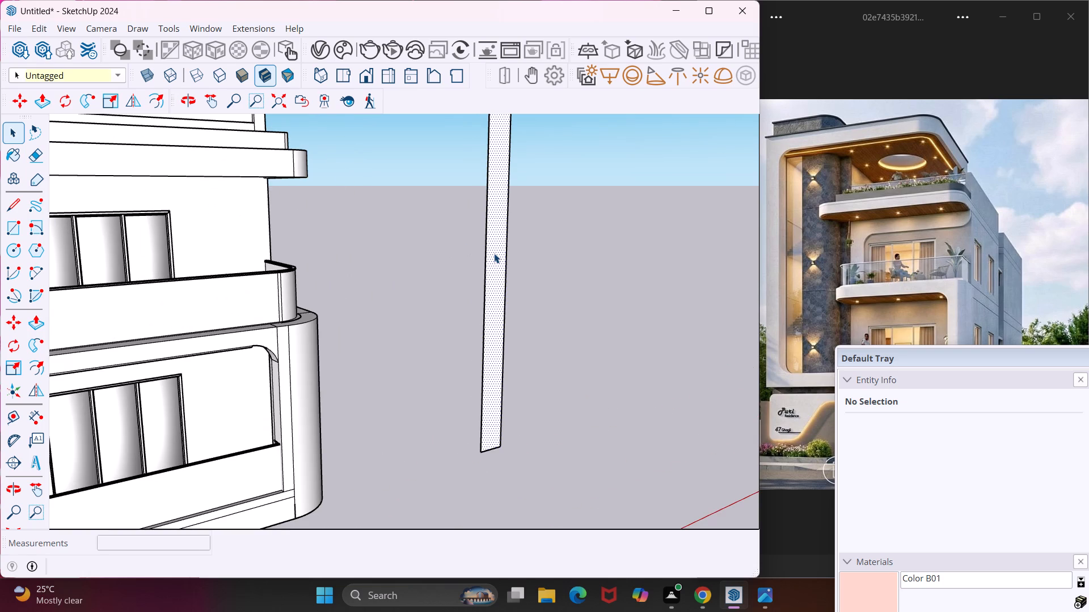
key("p")
left_click(494, 253)
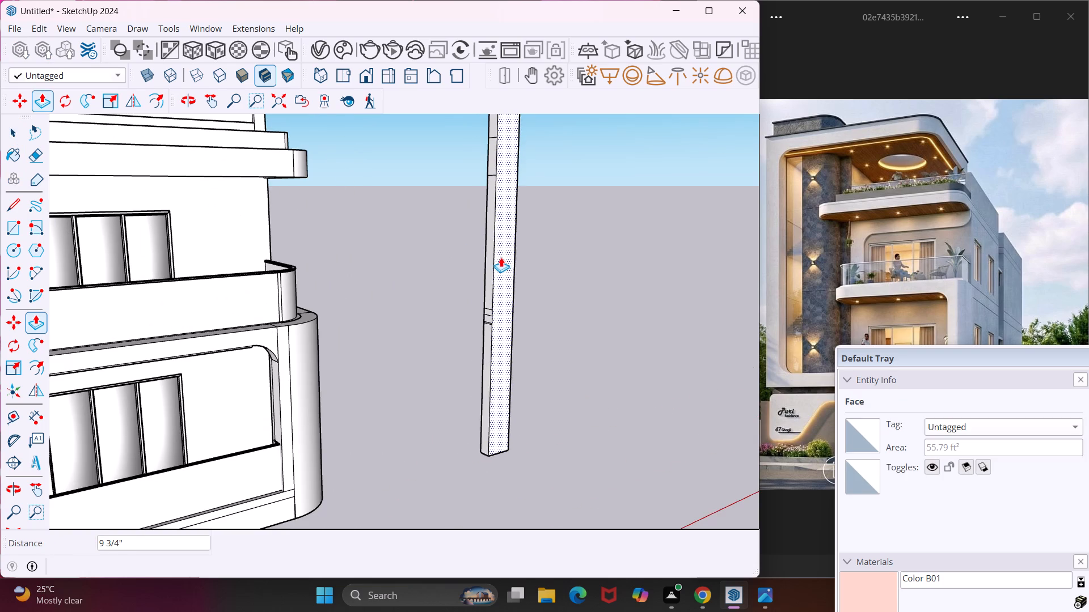
scroll(500, 257, "up", 7)
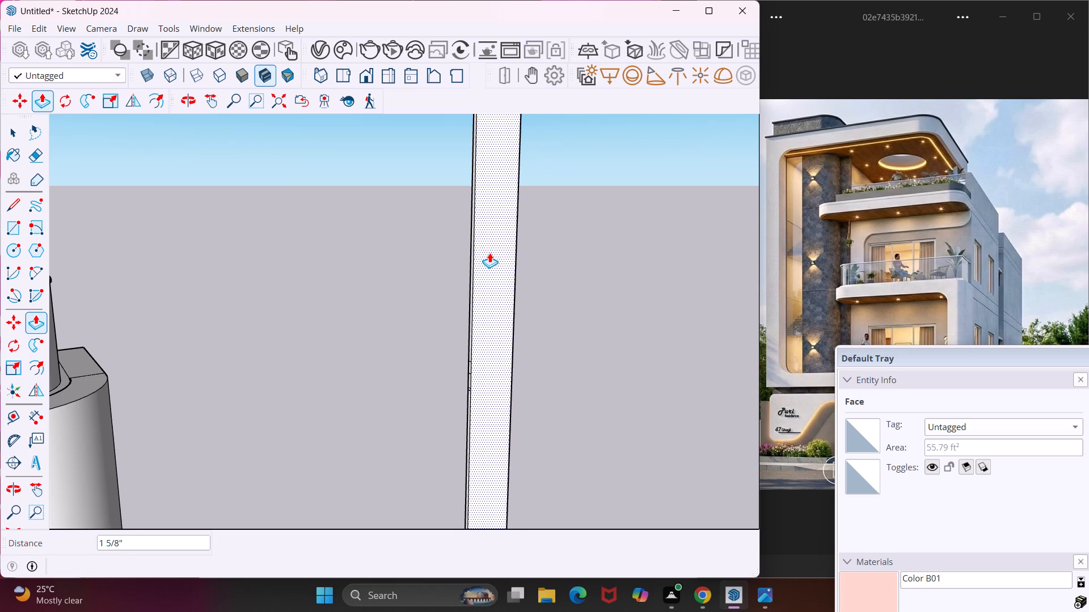
left_click(489, 253)
key("Escape")
key("space")
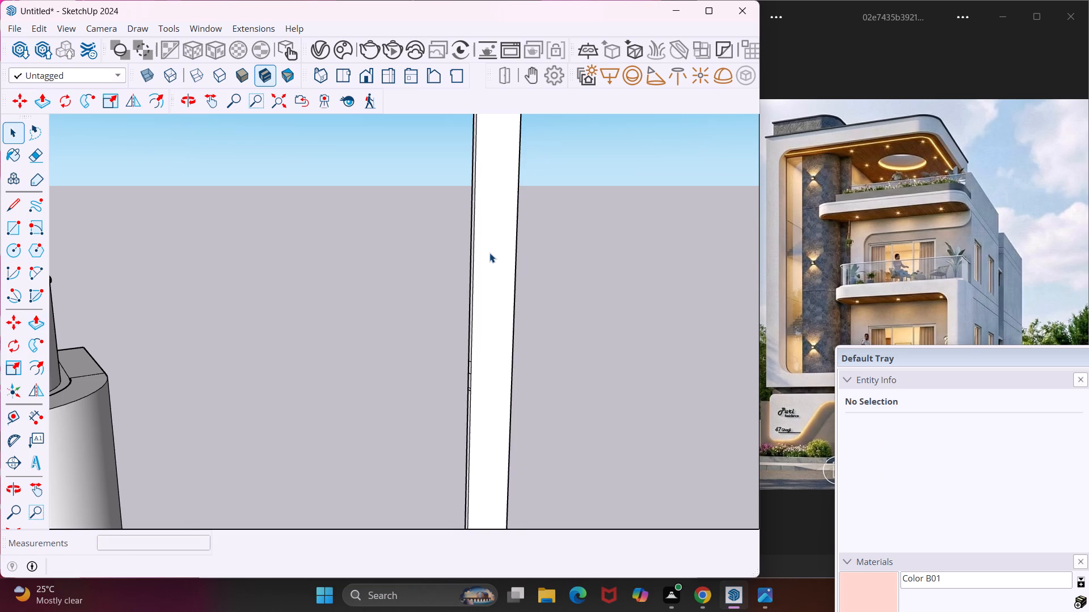
Move the Default Tray down to uncover the lower part of the reference image.
scroll(489, 253, "down", 17)
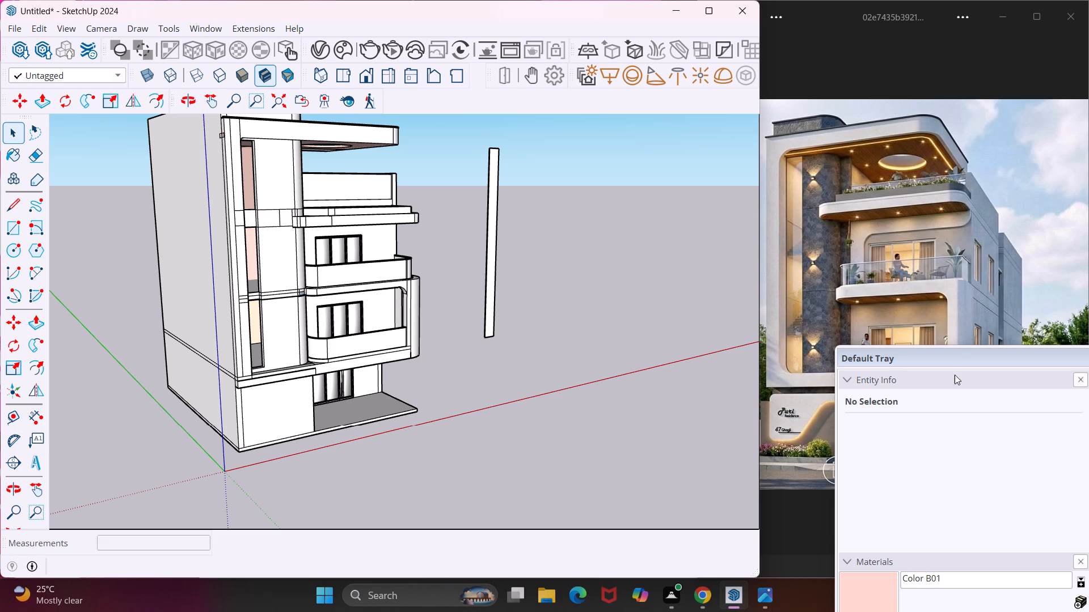
left_click_drag(958, 358, 1007, 486)
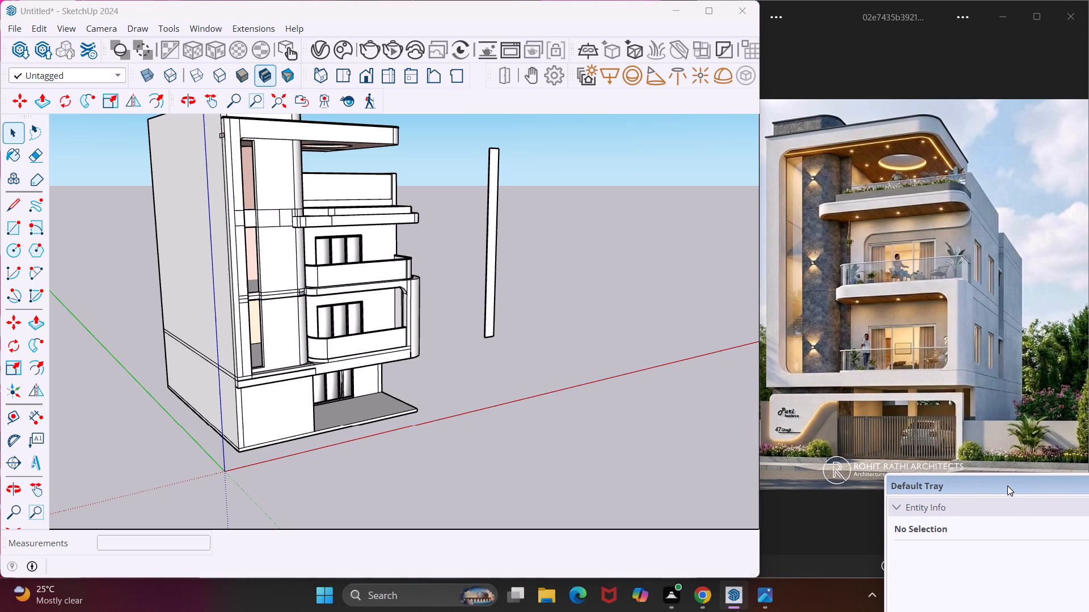
left_click_drag(1007, 486, 1004, 486)
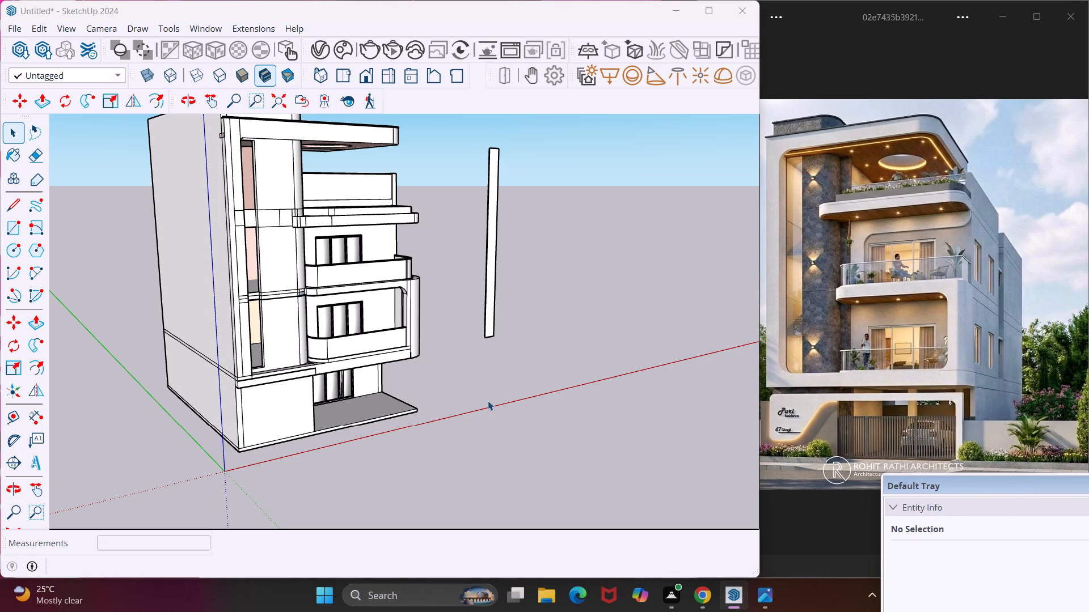
Push/pull the base slab's front edge face outward by 2'.
middle_click_drag(488, 401, 354, 402)
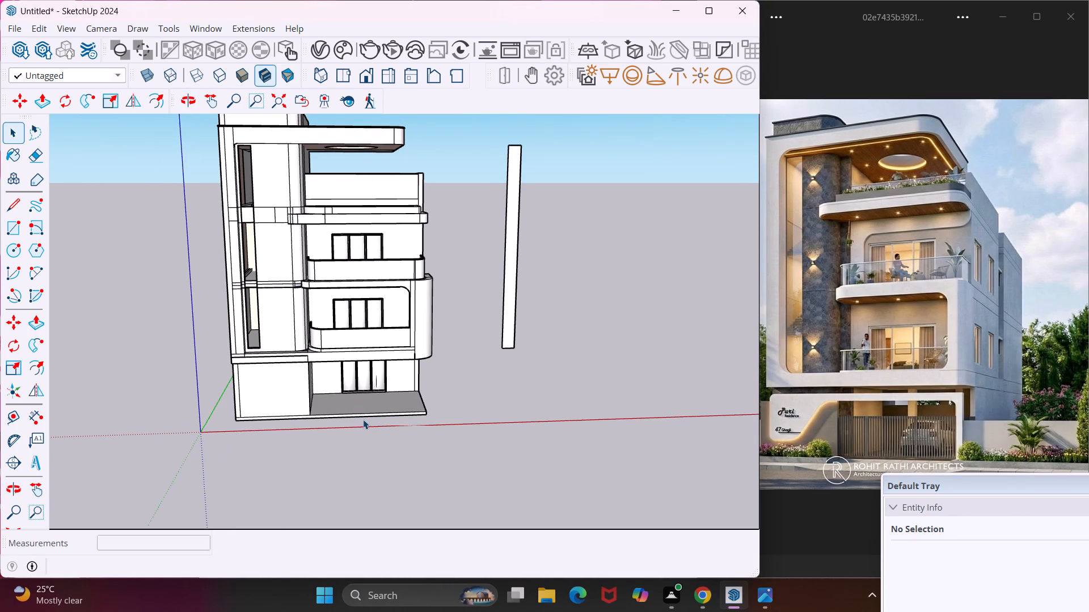
scroll(275, 415, "up", 4)
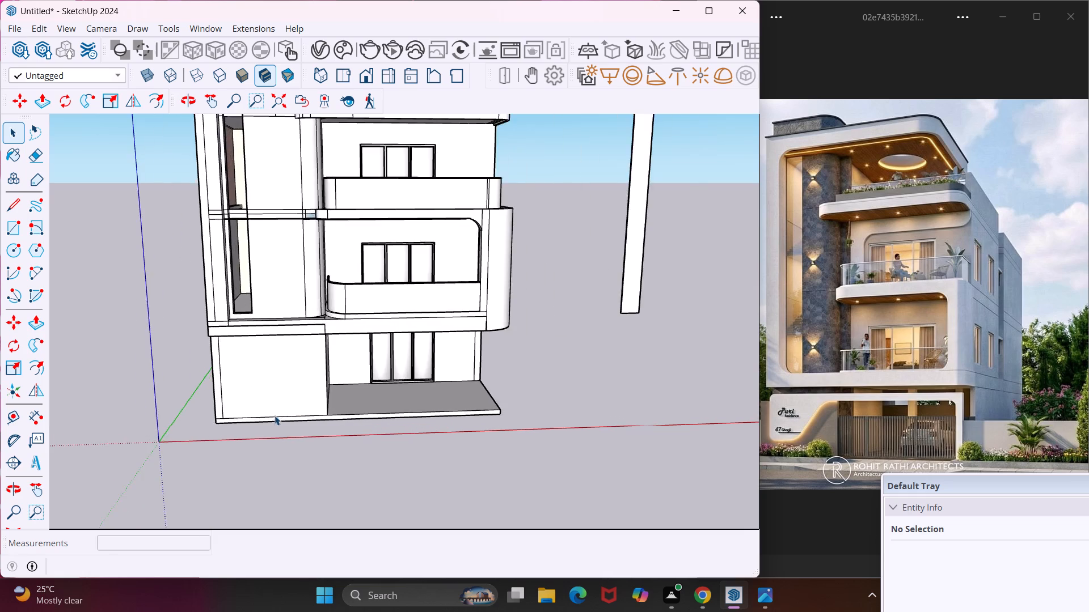
scroll(275, 415, "up", 9)
left_click(289, 423)
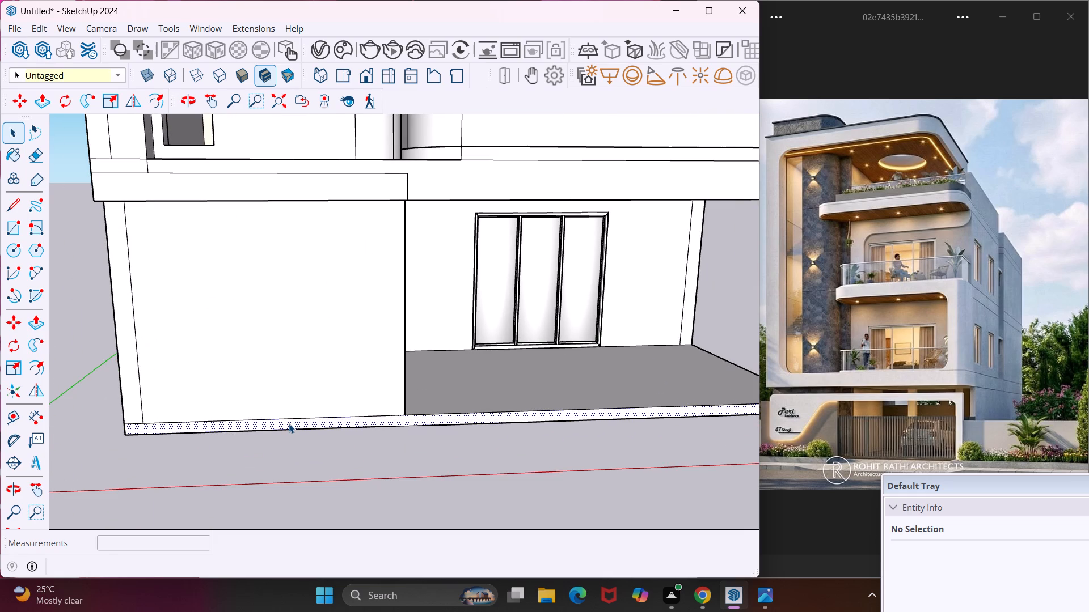
key("p")
left_click(289, 423)
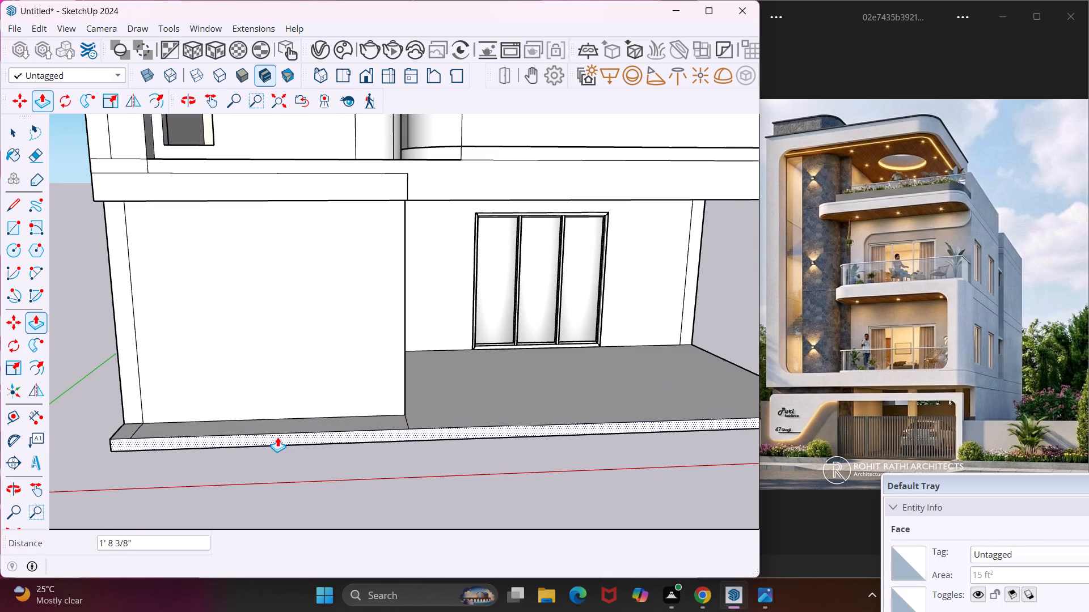
type("2'")
key("Return")
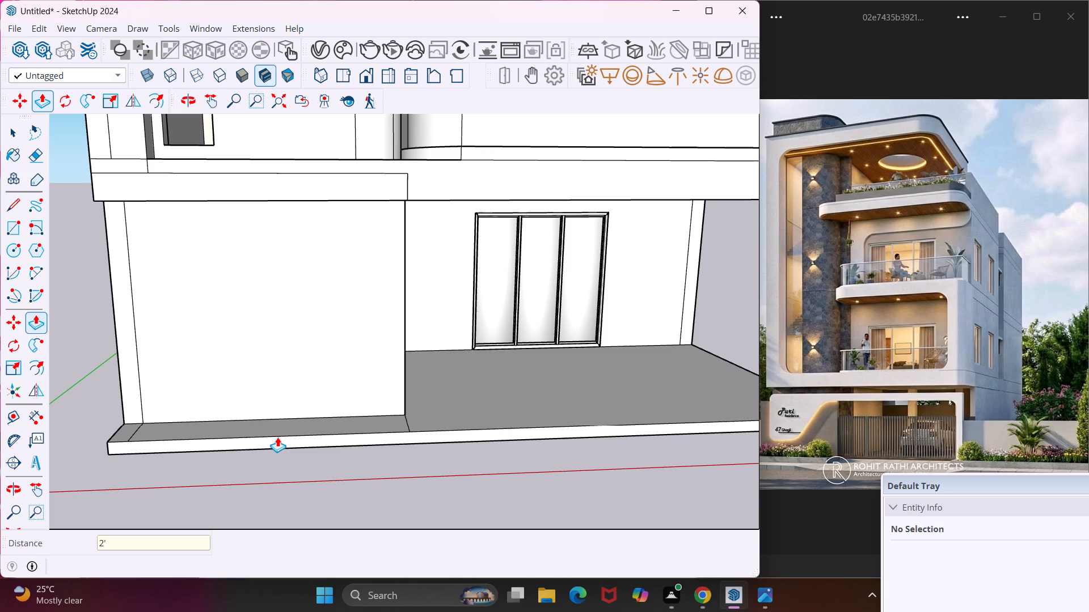
middle_click_drag(277, 437, 128, 500)
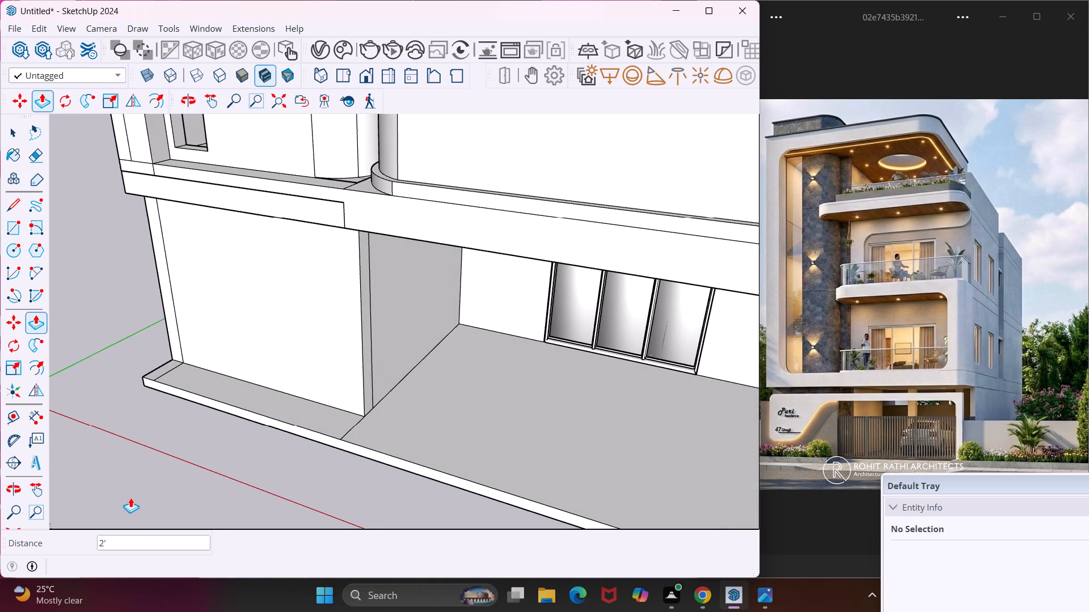
key("Escape")
key("space")
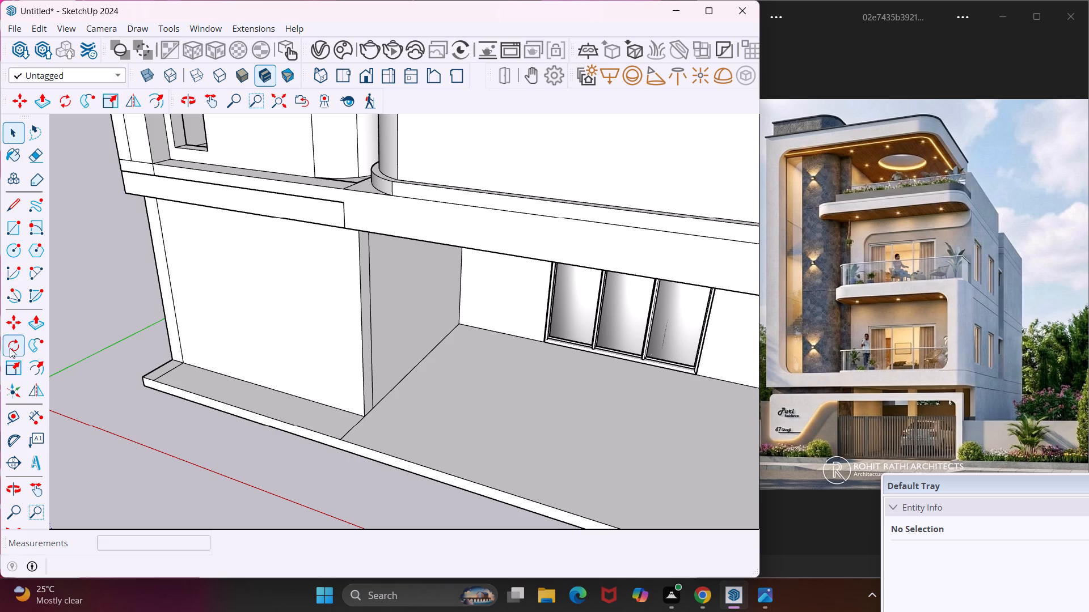
Place guide lines 9" inside the base slab's front edge and its open-porch side edge.
left_click(15, 411)
left_click(181, 390)
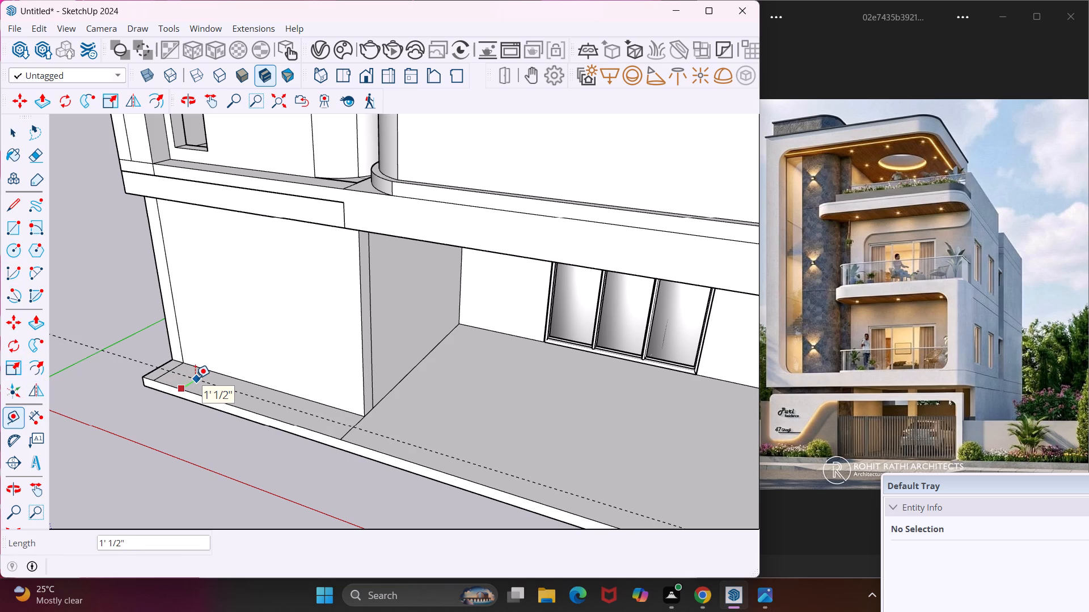
type("9\"")
key("Return")
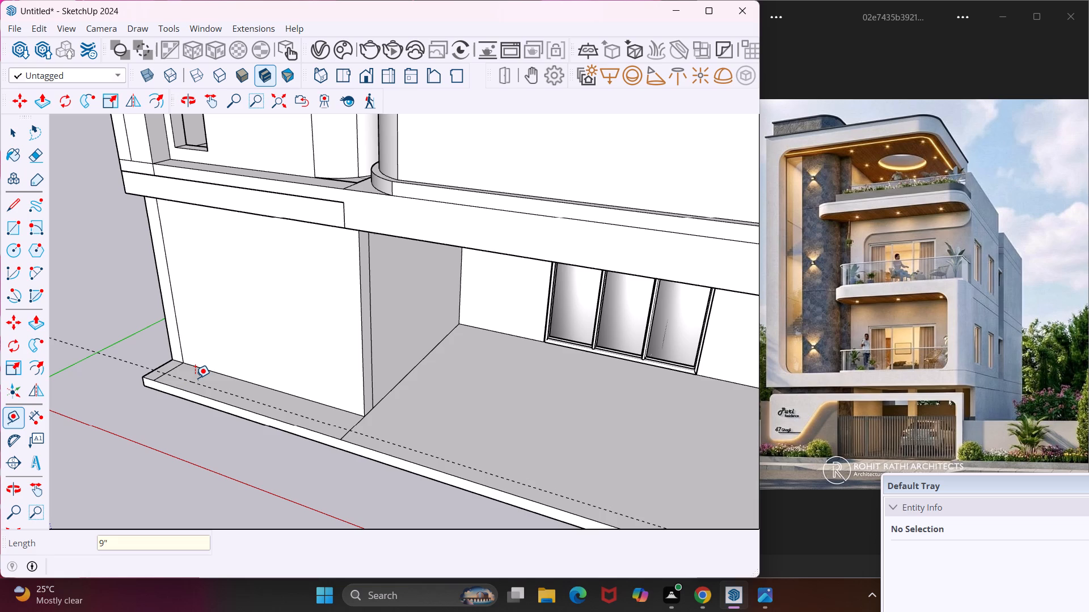
scroll(195, 378, "down", 5)
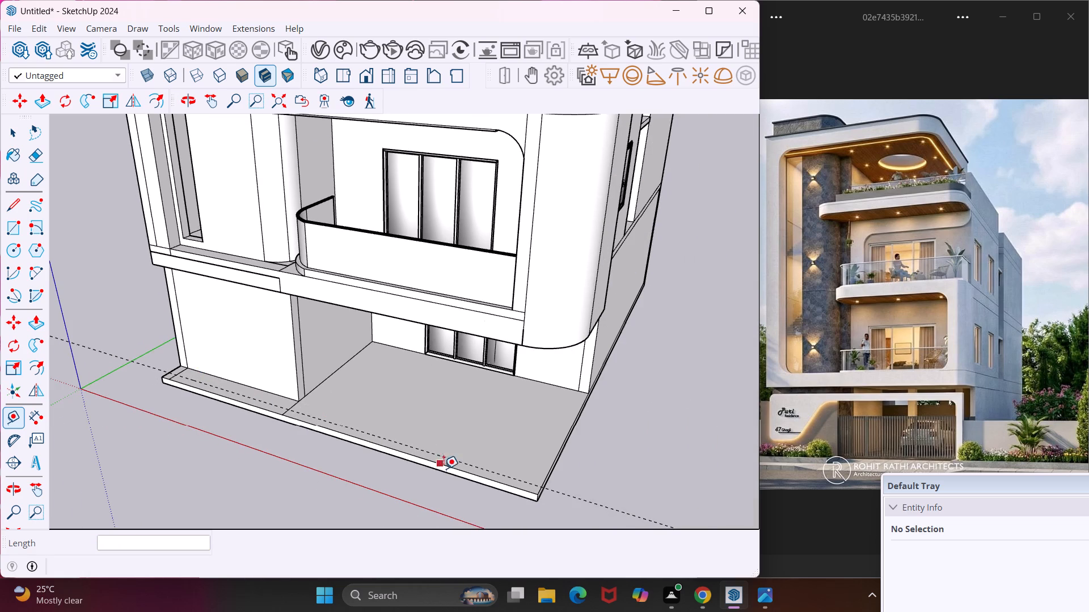
left_click(553, 462)
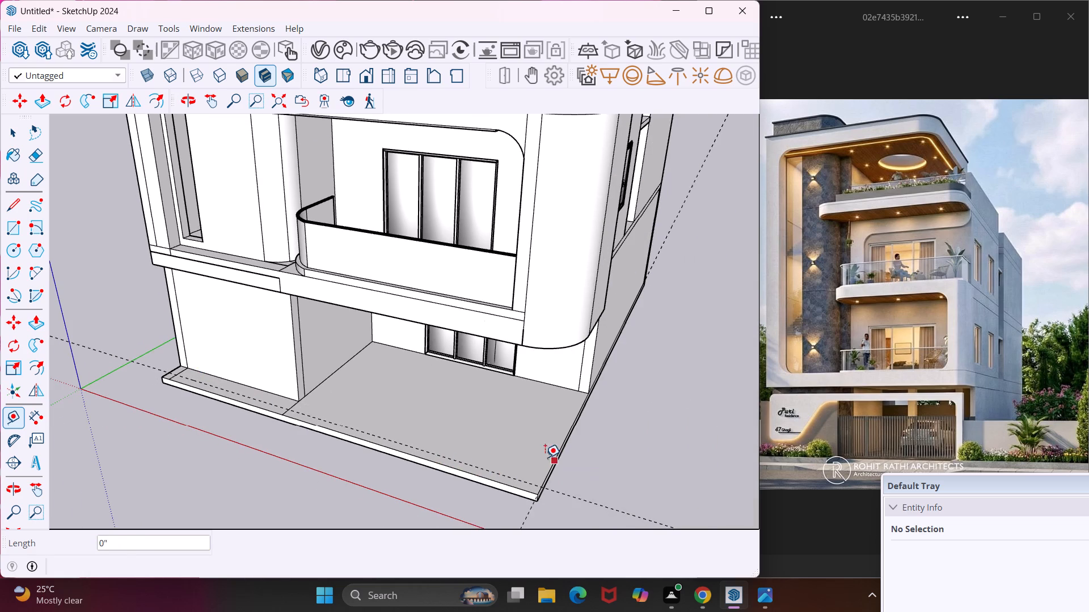
type("9\"")
key("Return")
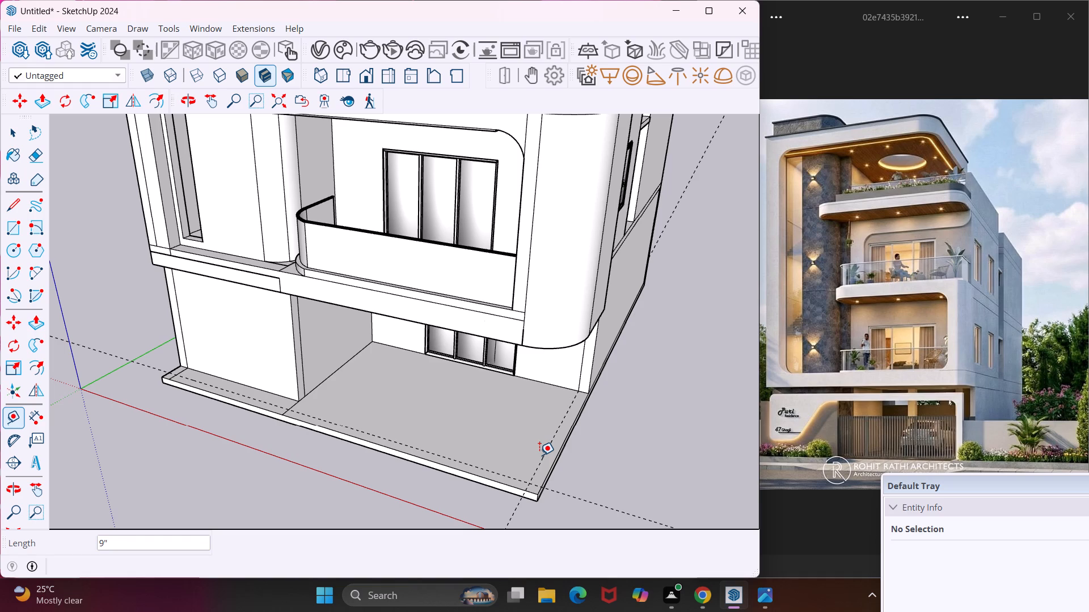
key("Escape")
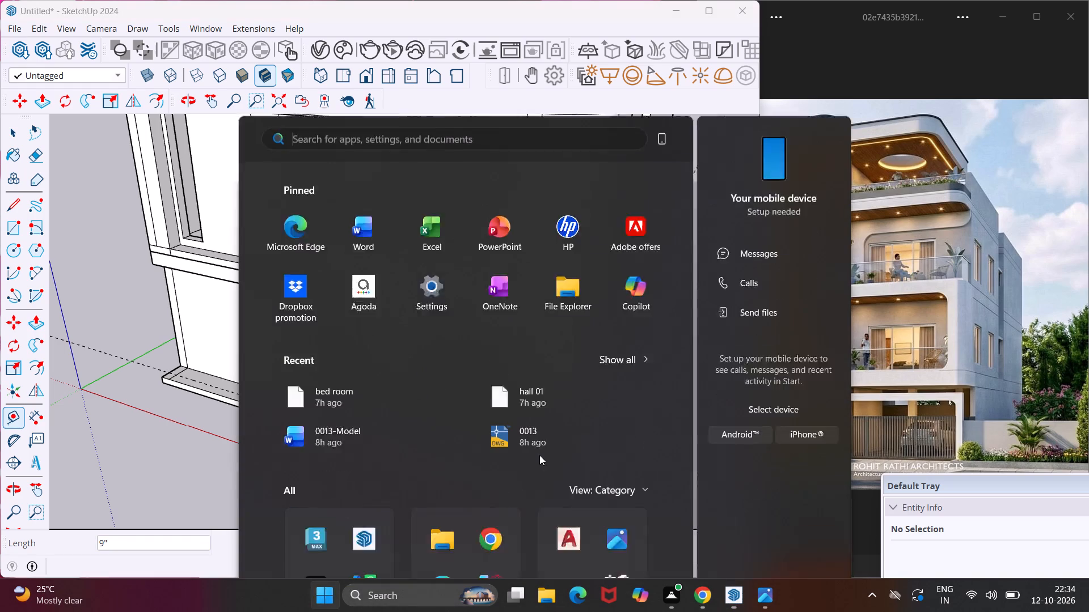
left_click(195, 447)
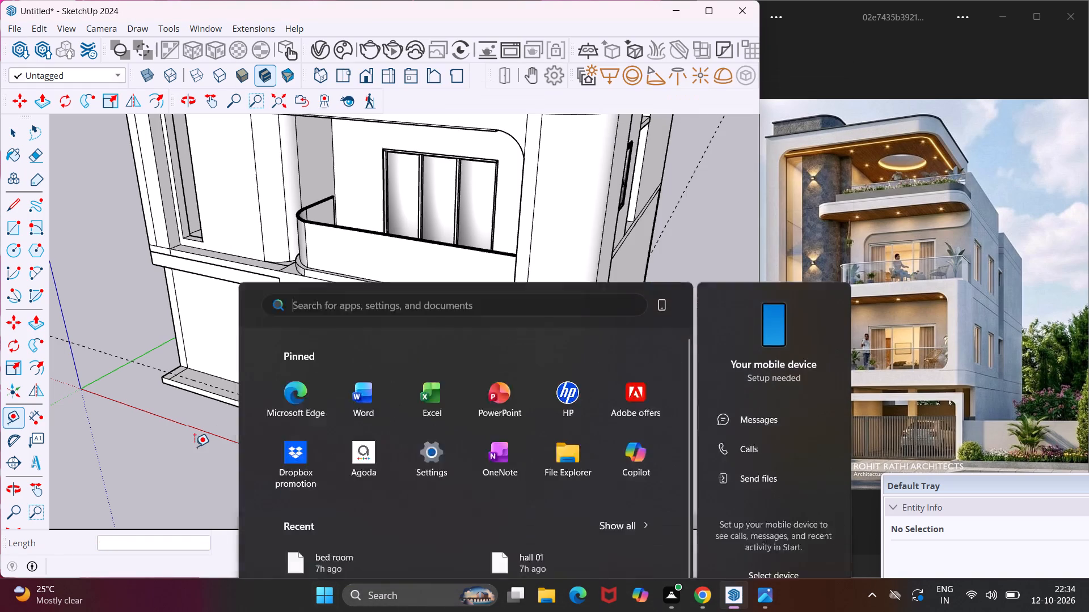
key("Escape")
key("space")
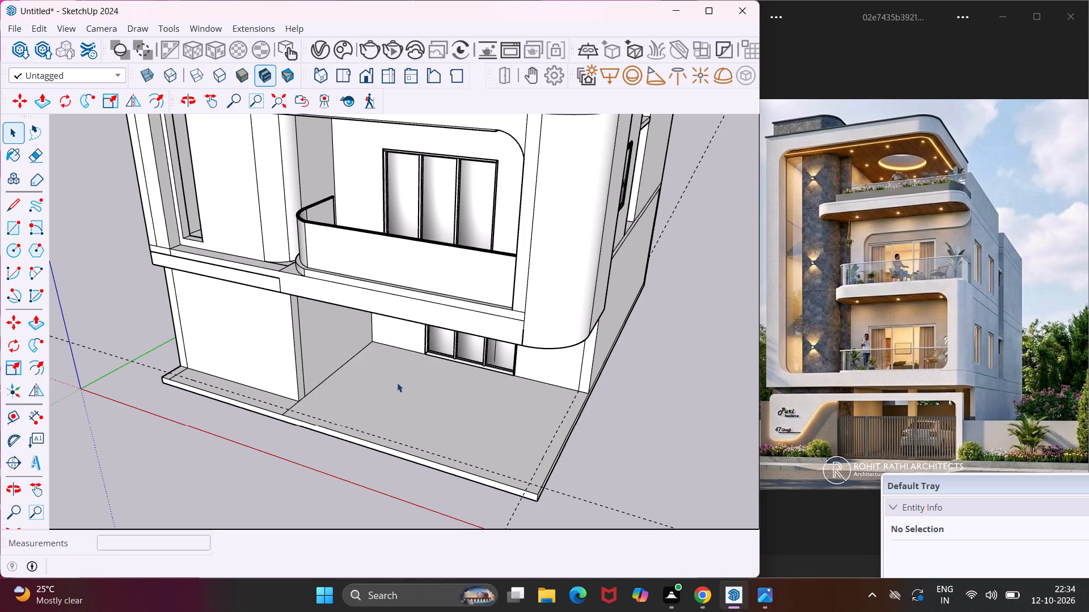
Draw a golden-section rectangle of about 1' 7 3/4" by 1' on the porch floor near its inner back corner.
scroll(396, 382, "up", 1)
middle_click_drag(396, 382, 295, 335)
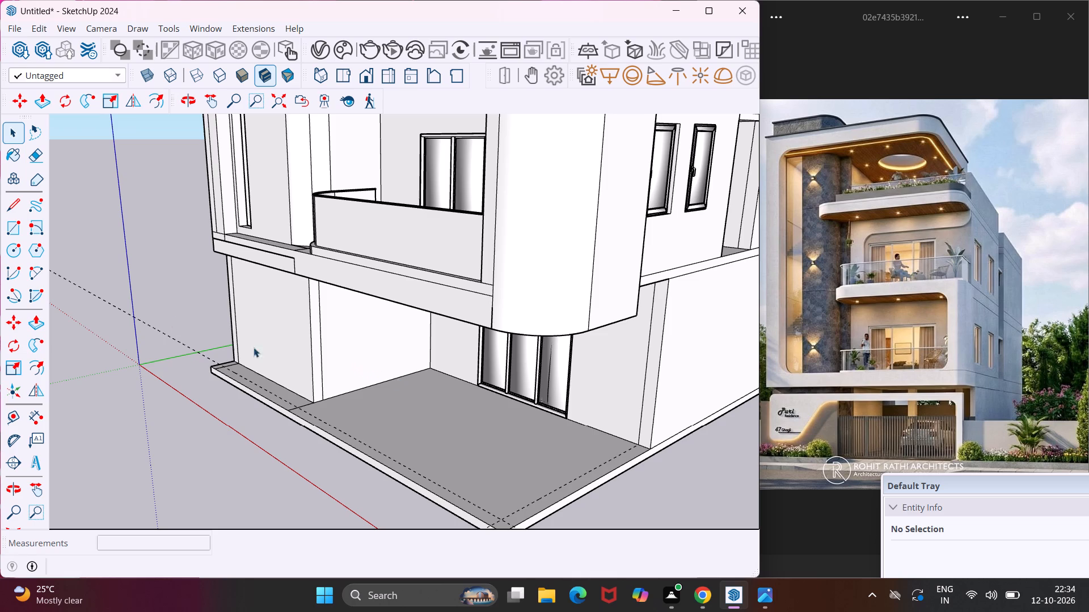
left_click(12, 237)
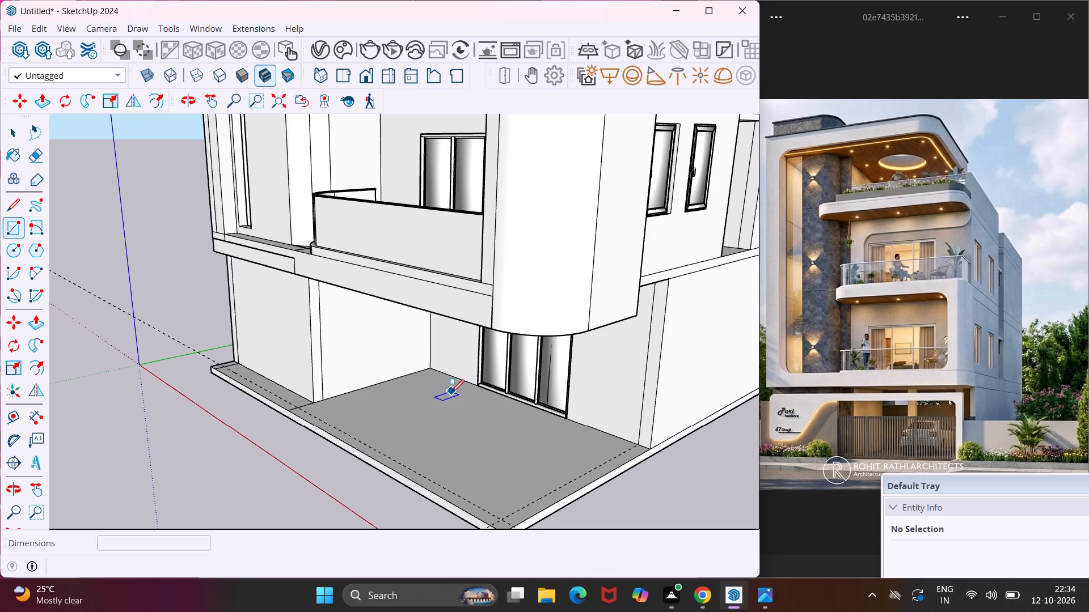
left_click(451, 392)
key("grave")
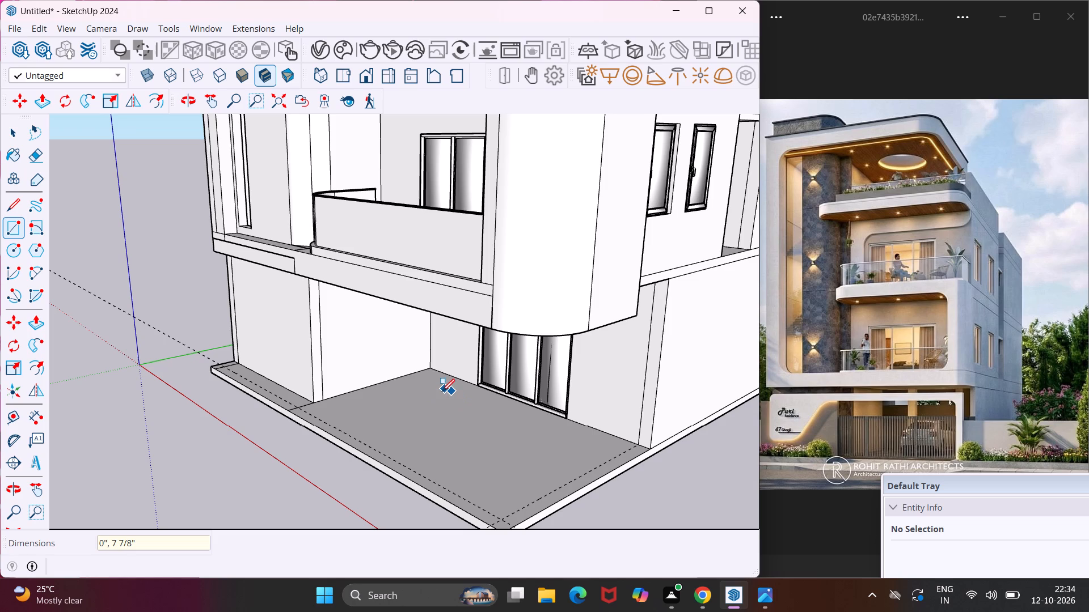
scroll(449, 406, "up", 7)
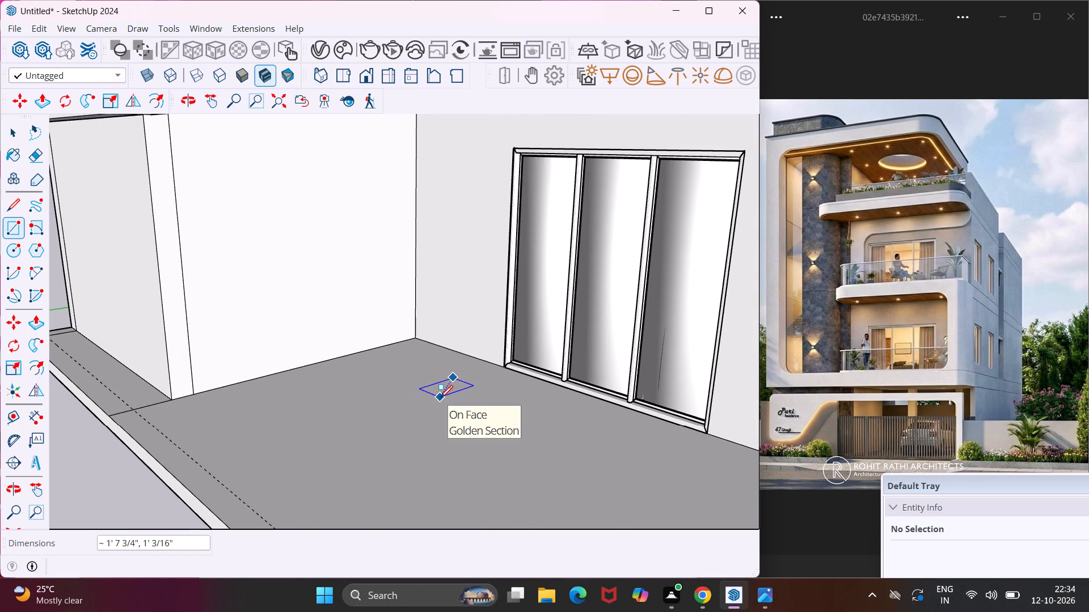
left_click(440, 398)
scroll(427, 411, "down", 4)
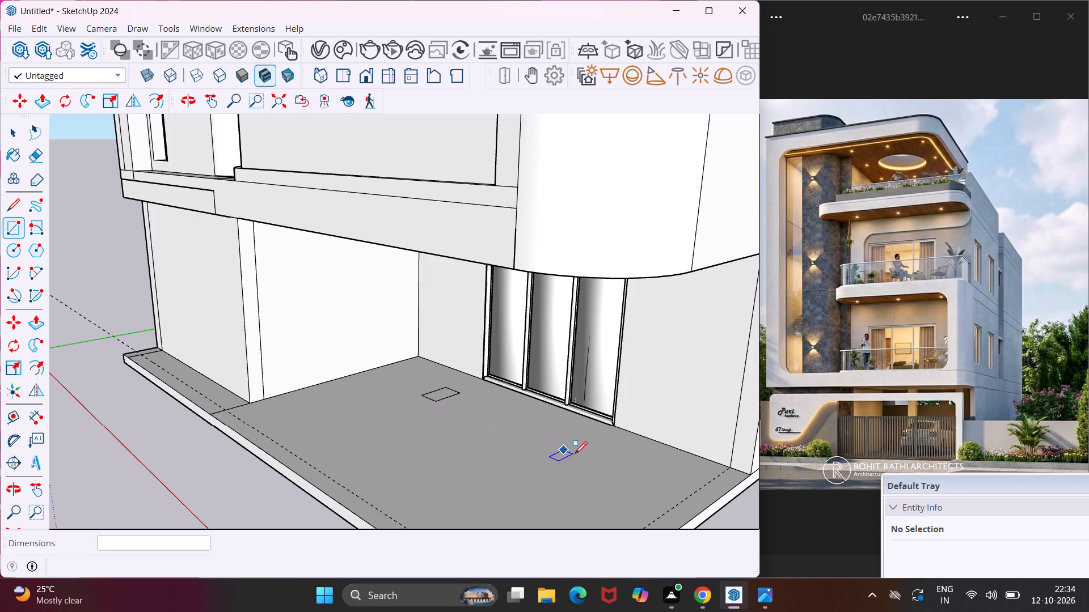
left_click(607, 460)
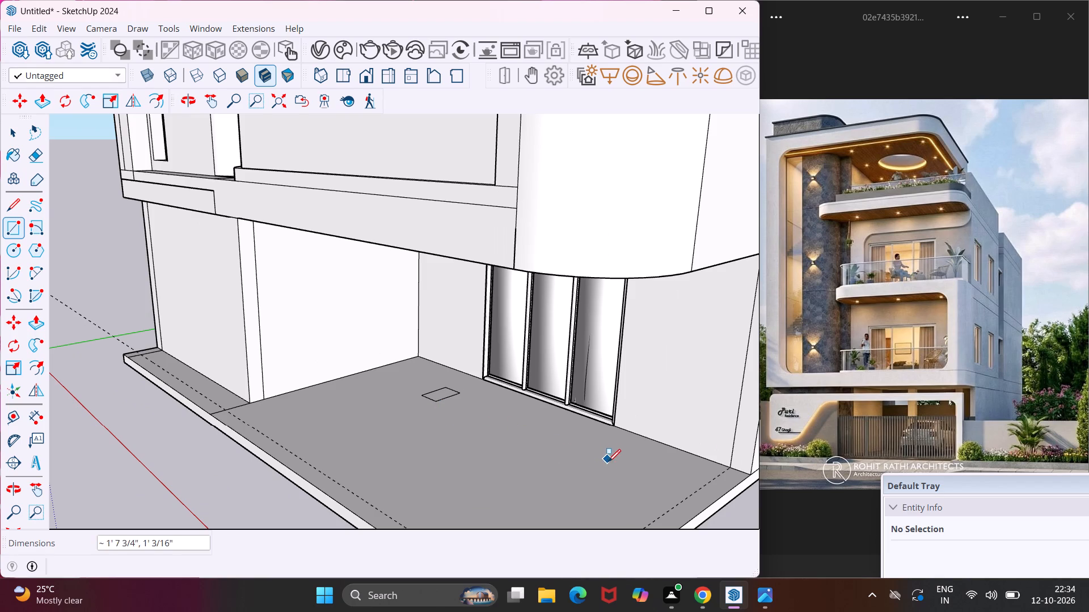
key("Escape")
key("space")
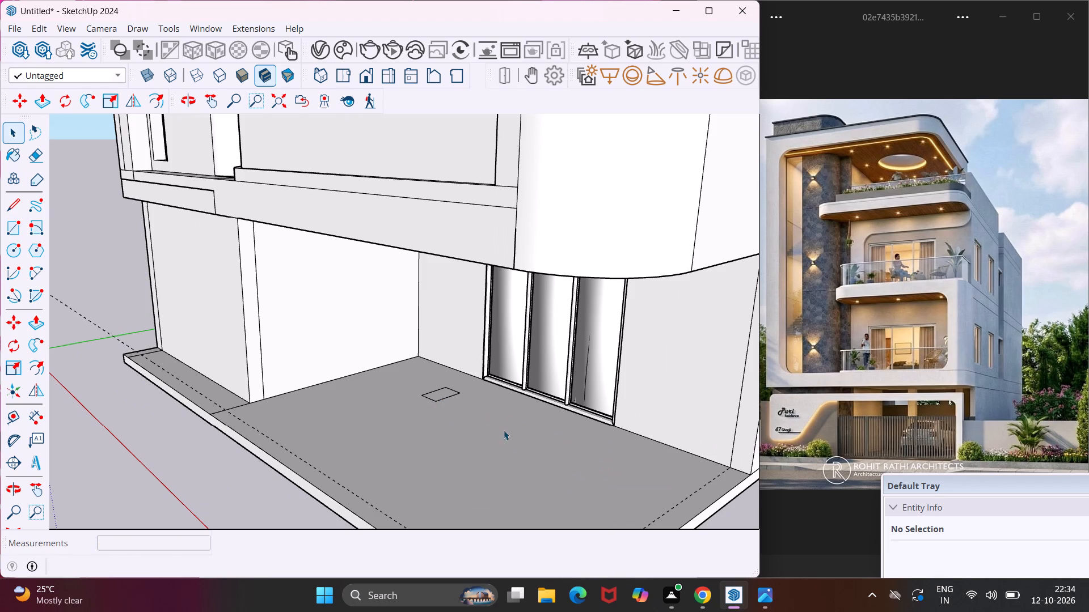
Copy the small floor rectangle about 9' across the porch toward the slab's open side.
left_click(443, 395)
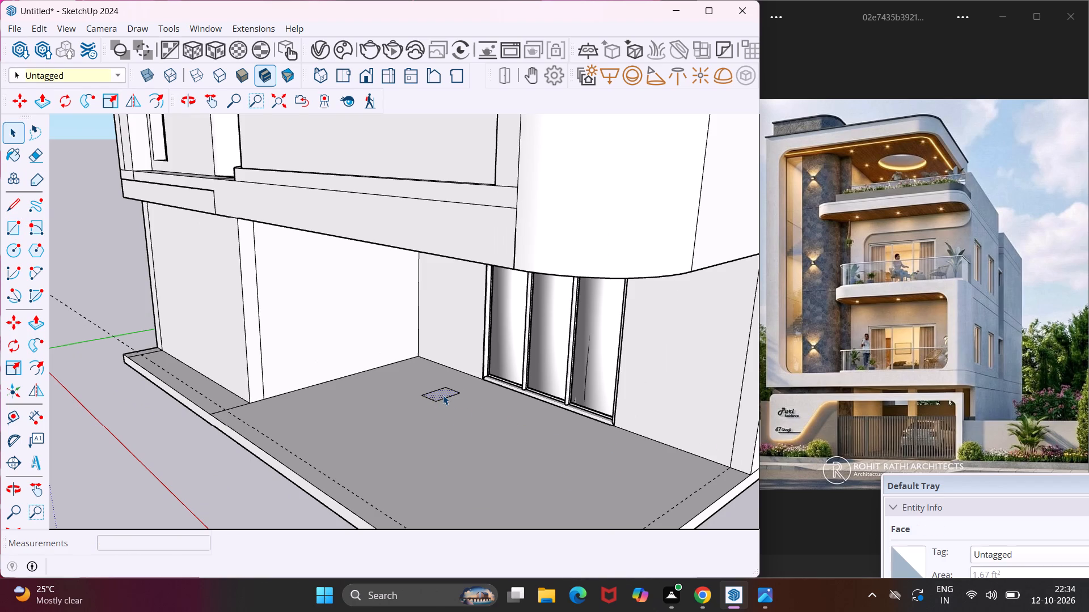
key("m")
left_click(443, 395)
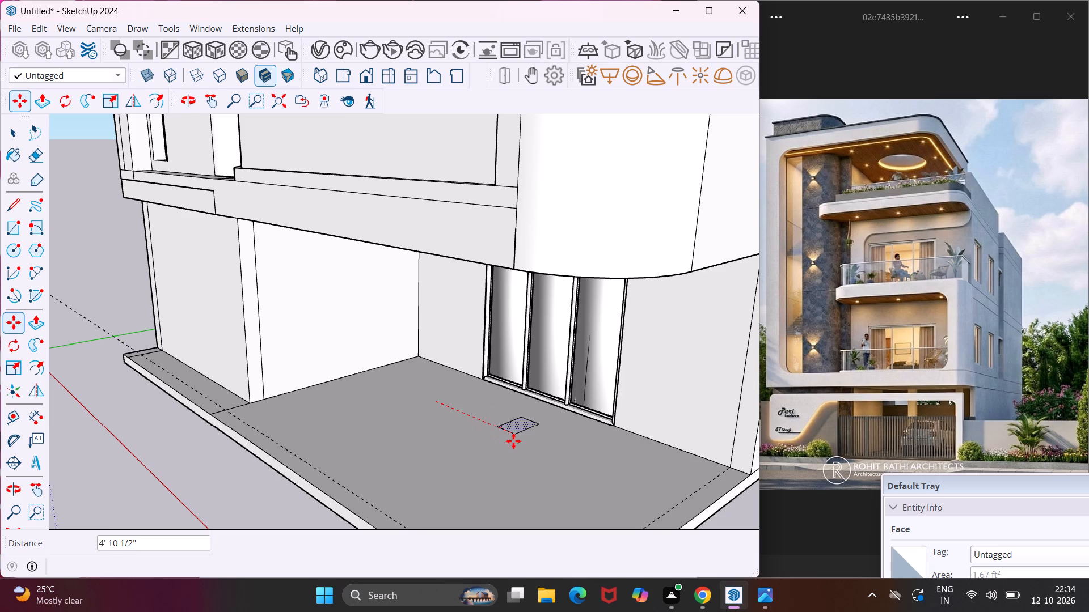
left_click(599, 476)
key("Escape")
key("space")
Extrude the copied floor rectangle up 10' to the underside of the floor above as a porch column.
scroll(602, 461, "up", 3)
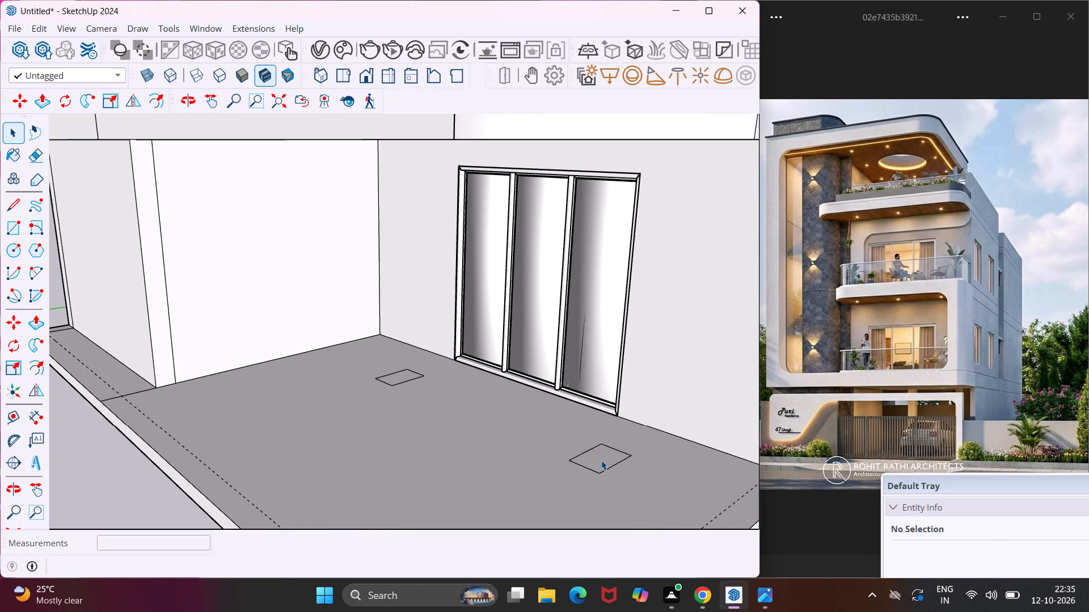
left_click(601, 460)
key("p")
left_click(601, 460)
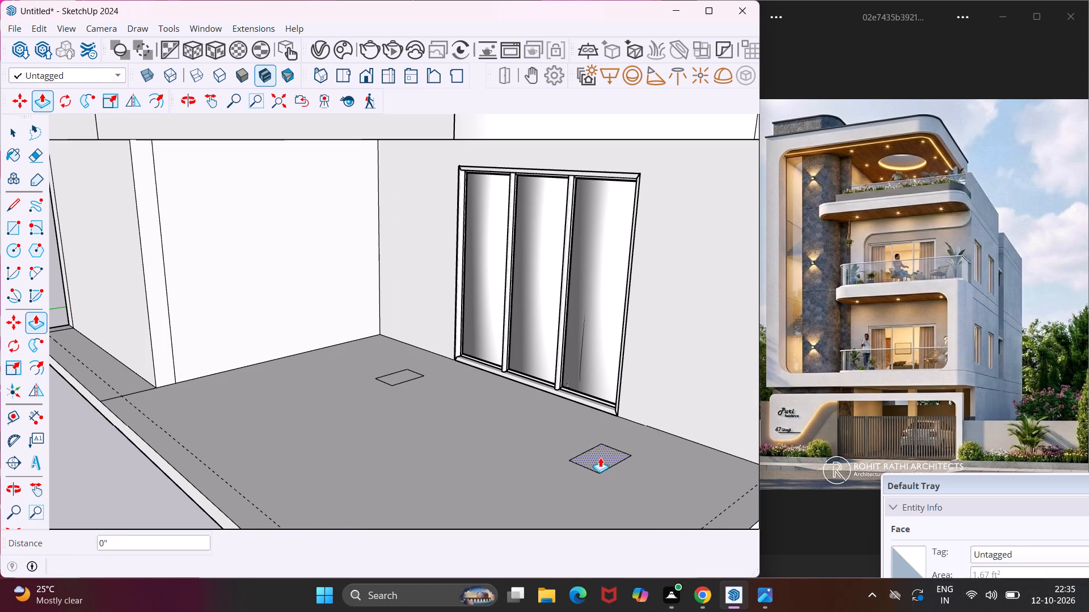
scroll(594, 414, "down", 6)
middle_click_drag(593, 414, 610, 277)
left_click(610, 252)
Extrude the original floor rectangle up 10' to the underside of the floor above as a second porch column.
middle_click_drag(513, 352, 518, 439)
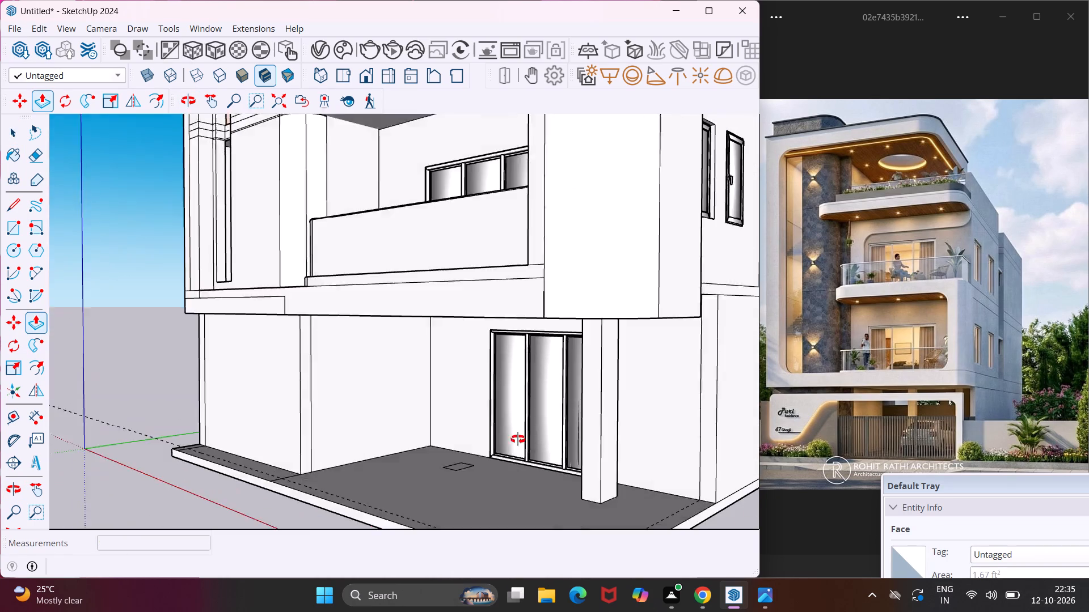
middle_click_drag(518, 439, 525, 469)
scroll(460, 449, "up", 8)
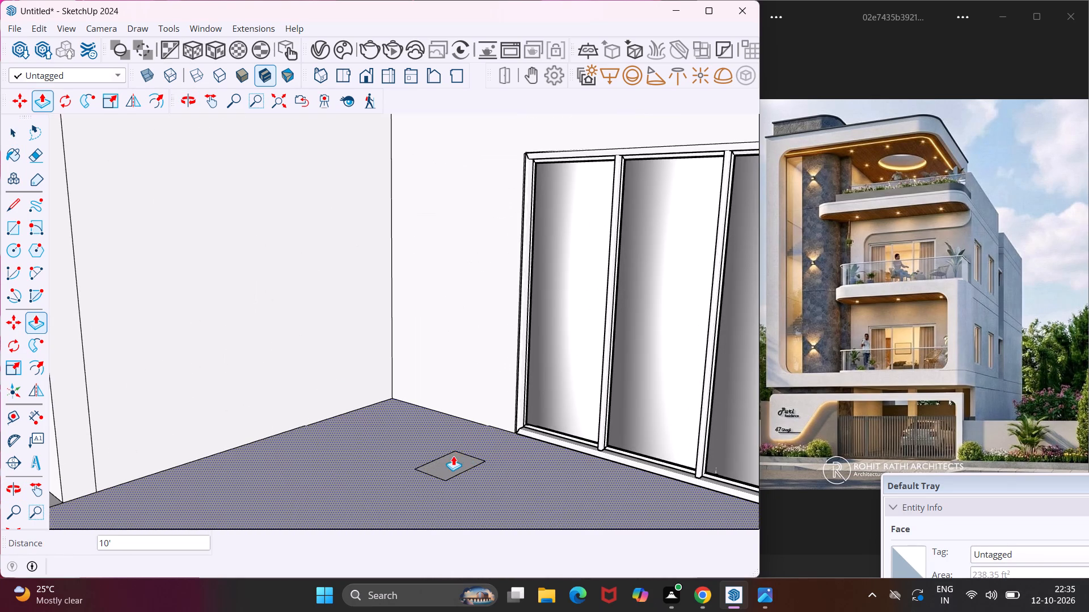
left_click(450, 458)
scroll(450, 377, "down", 12)
middle_click_drag(458, 364, 469, 351)
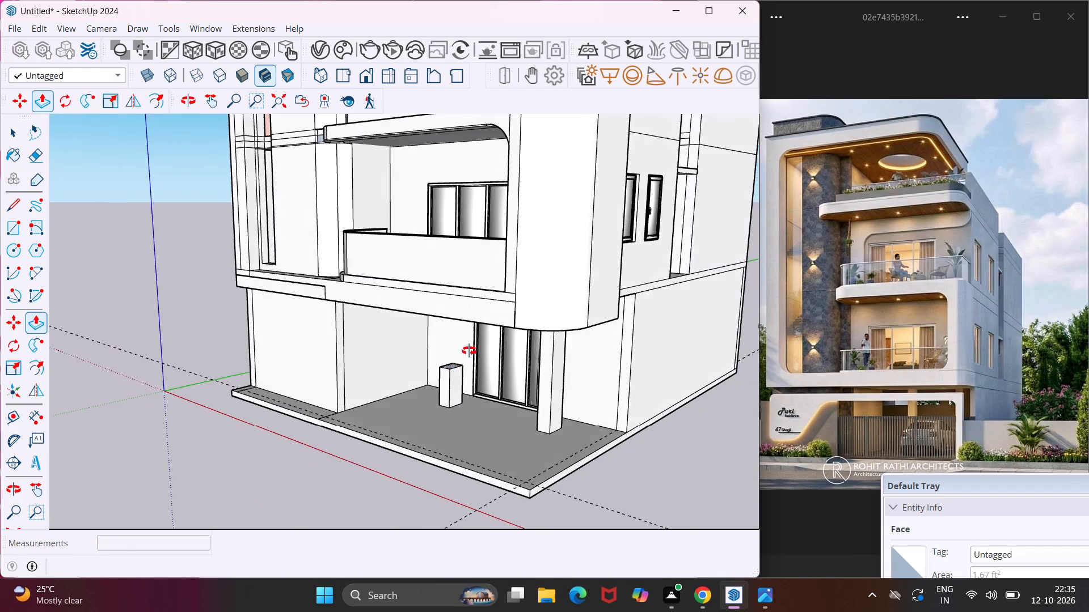
middle_click_drag(469, 351, 533, 231)
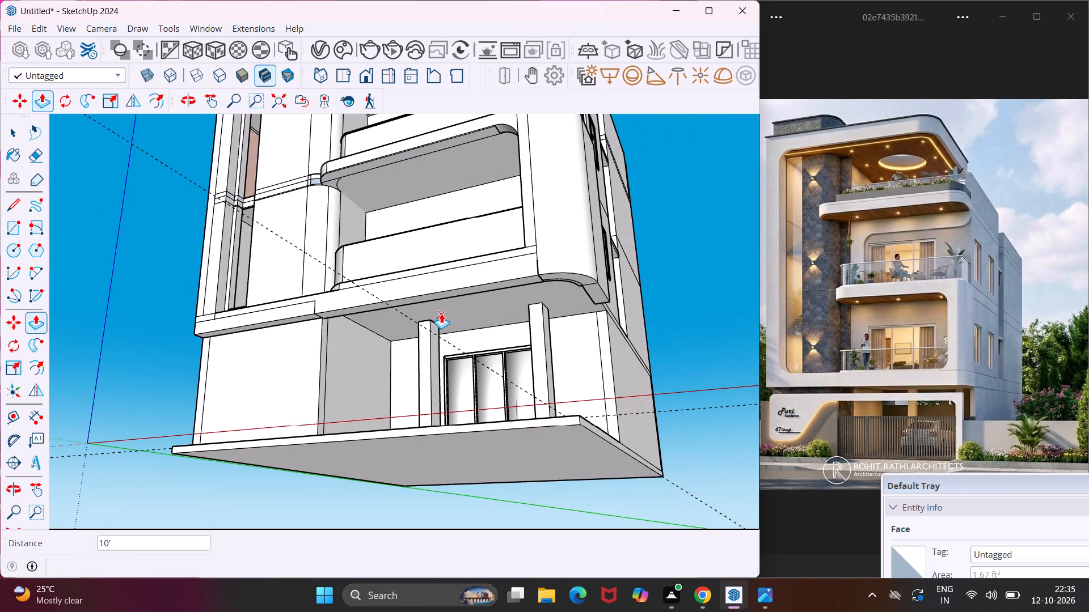
left_click(441, 313)
key("Escape")
key("space")
Draw a rectangle about 17' by 9" along the base slab's front edge, starting from the guide near the solid wall's outer corner.
middle_click_drag(465, 363, 438, 469)
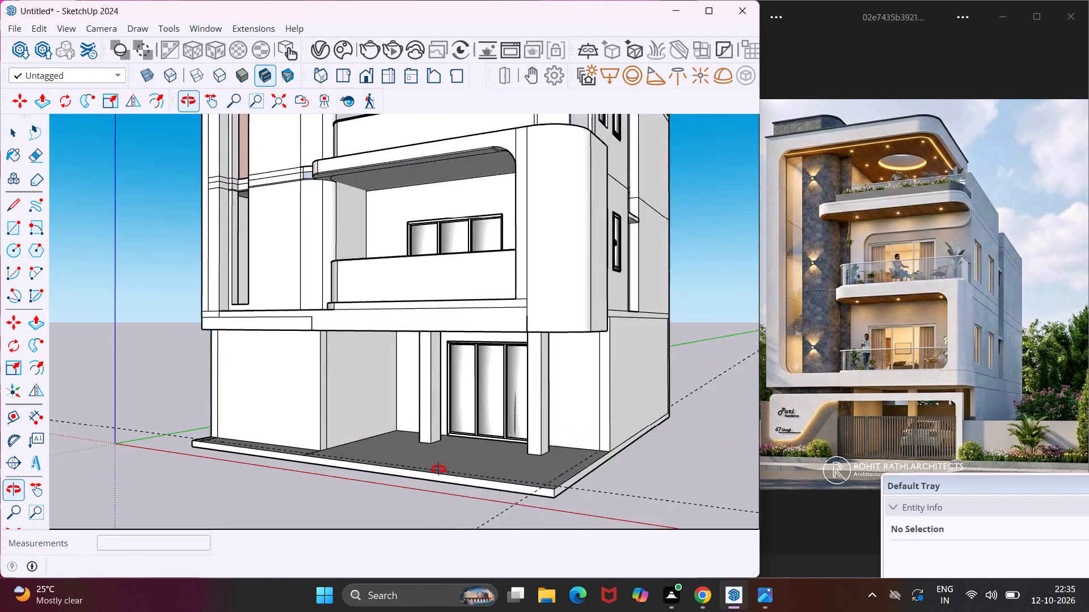
middle_click_drag(438, 469, 432, 492)
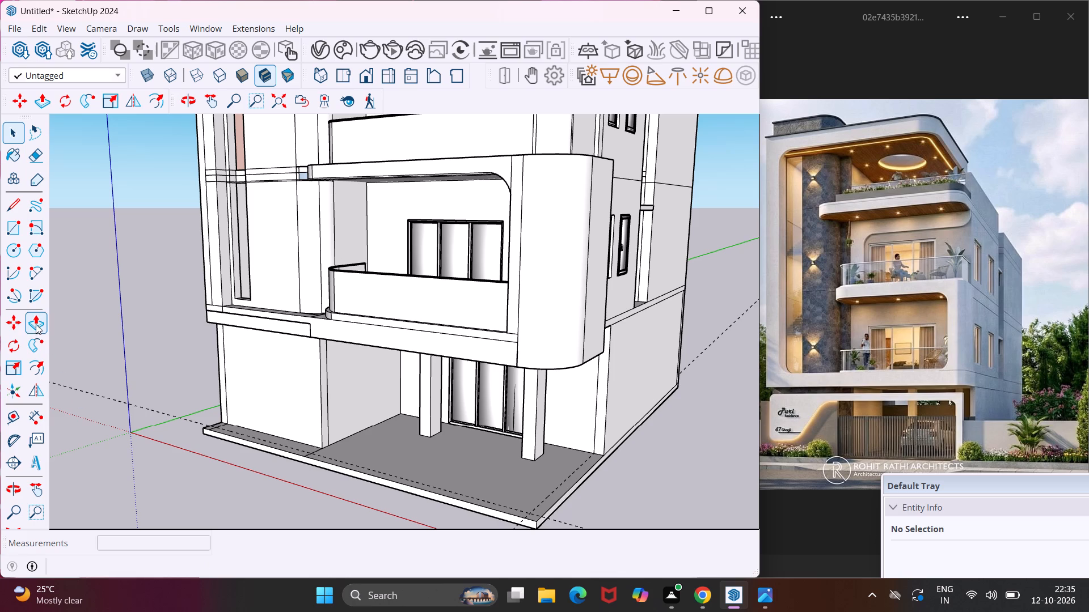
left_click(15, 226)
scroll(210, 428, "up", 2)
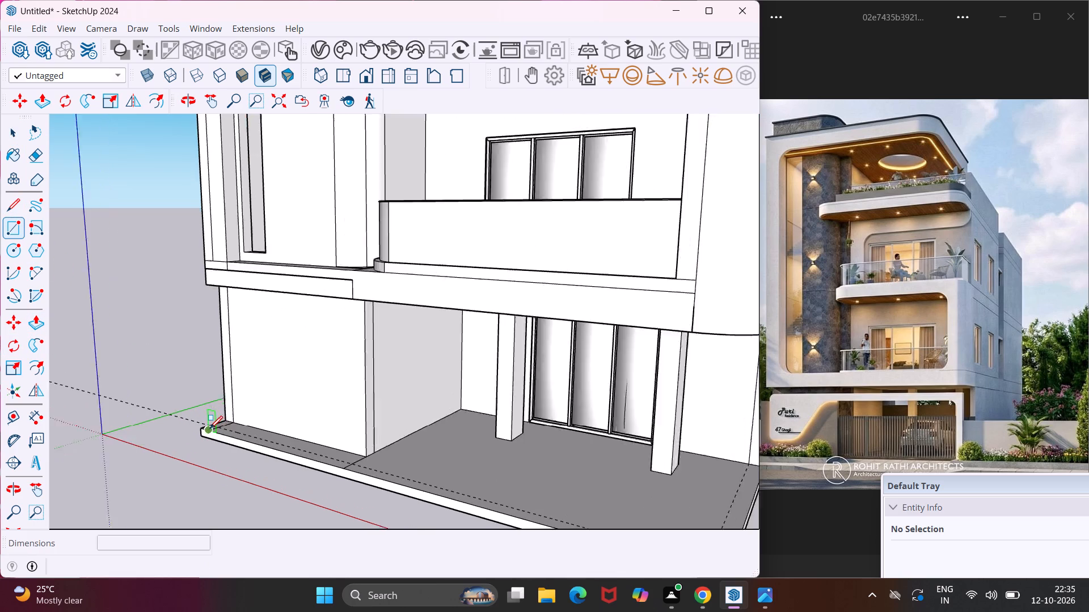
scroll(210, 428, "up", 11)
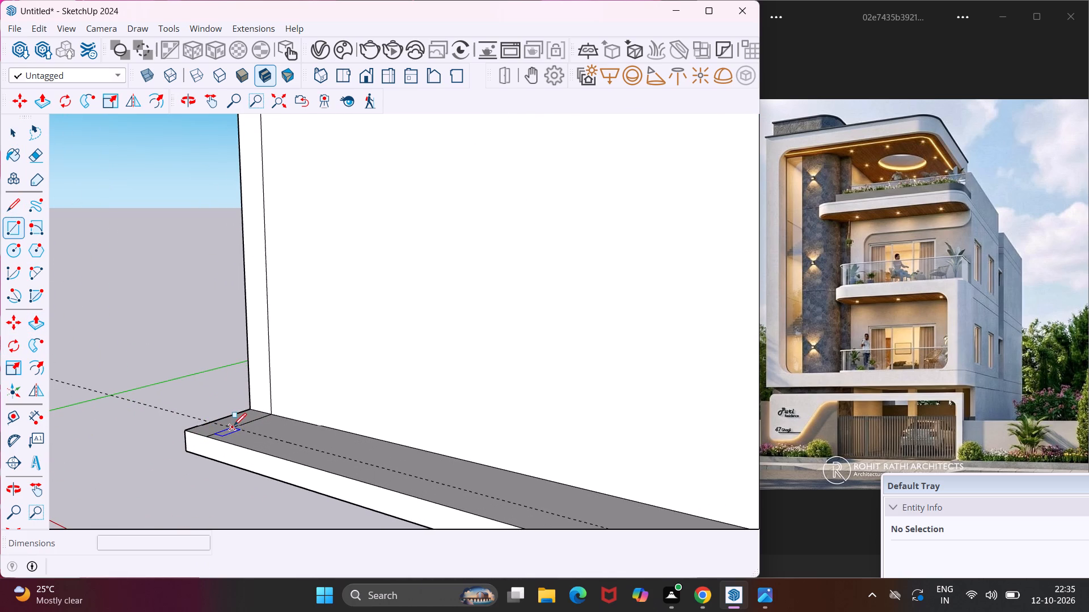
left_click(234, 426)
scroll(259, 459, "down", 8)
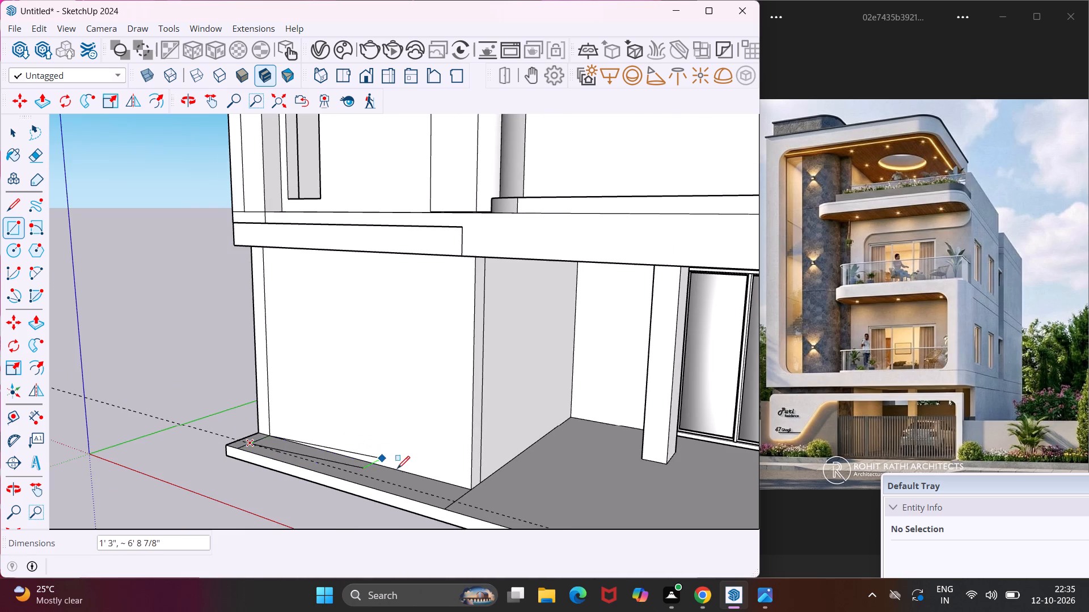
scroll(404, 475, "down", 4)
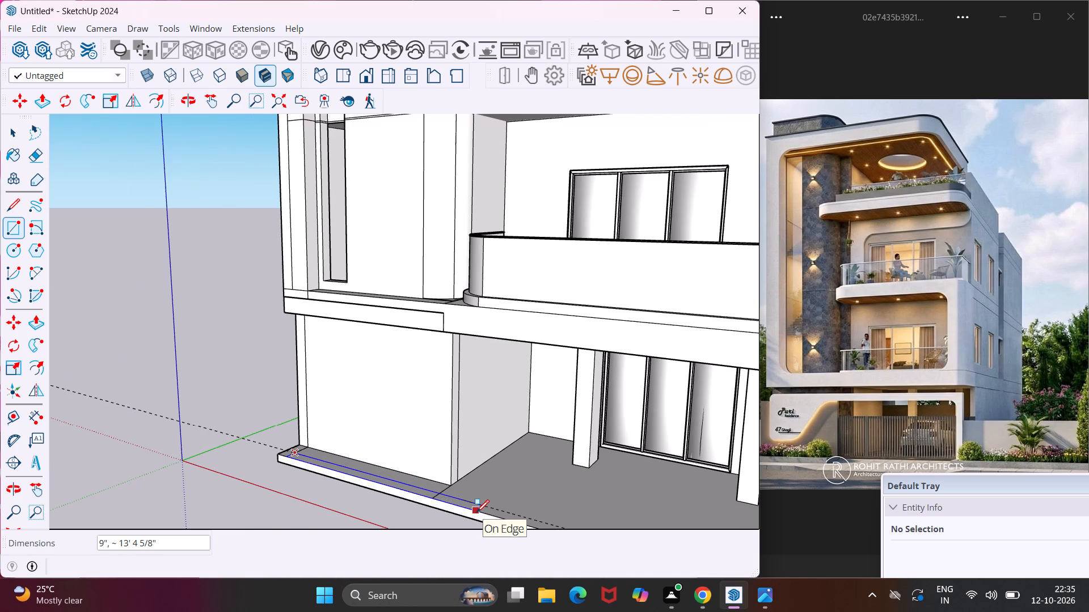
scroll(476, 512, "up", 2)
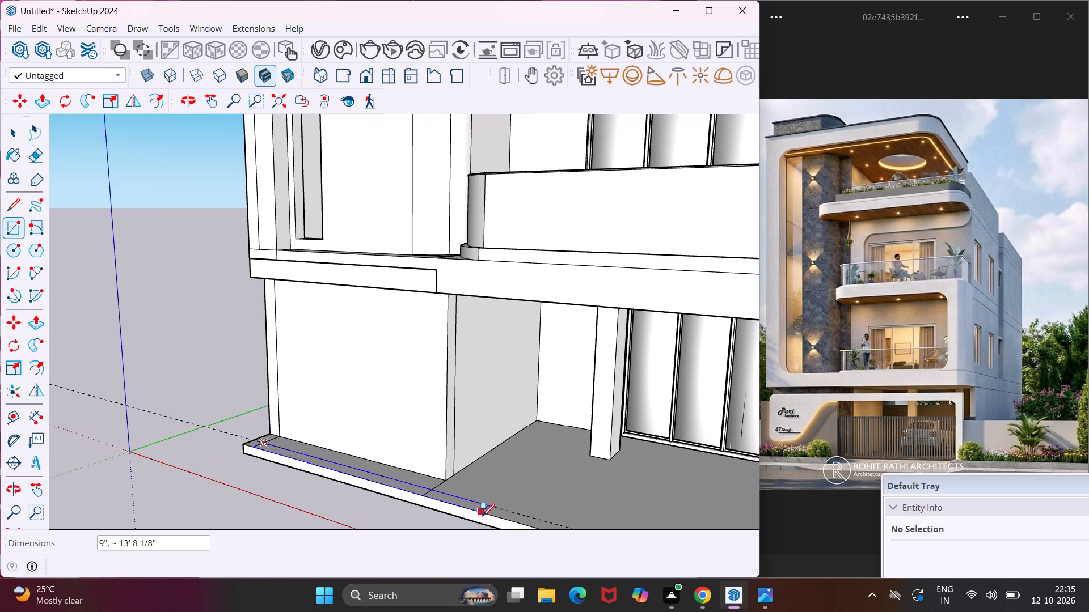
scroll(501, 522, "down", 3)
middle_click_drag(496, 520, 448, 486)
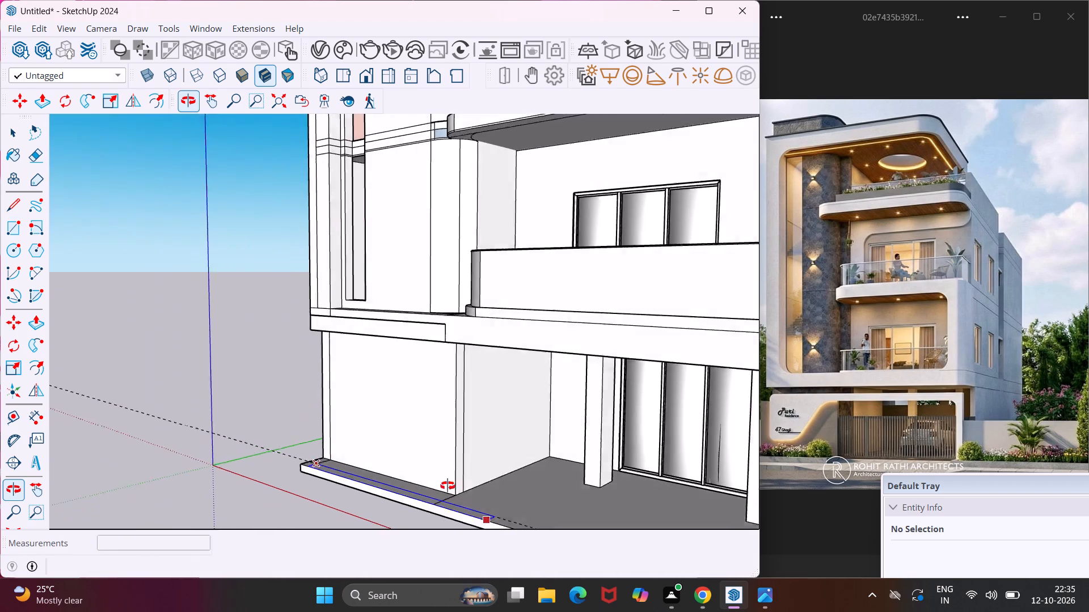
middle_click_drag(448, 486, 415, 469)
scroll(415, 469, "up", 1)
scroll(414, 469, "down", 8)
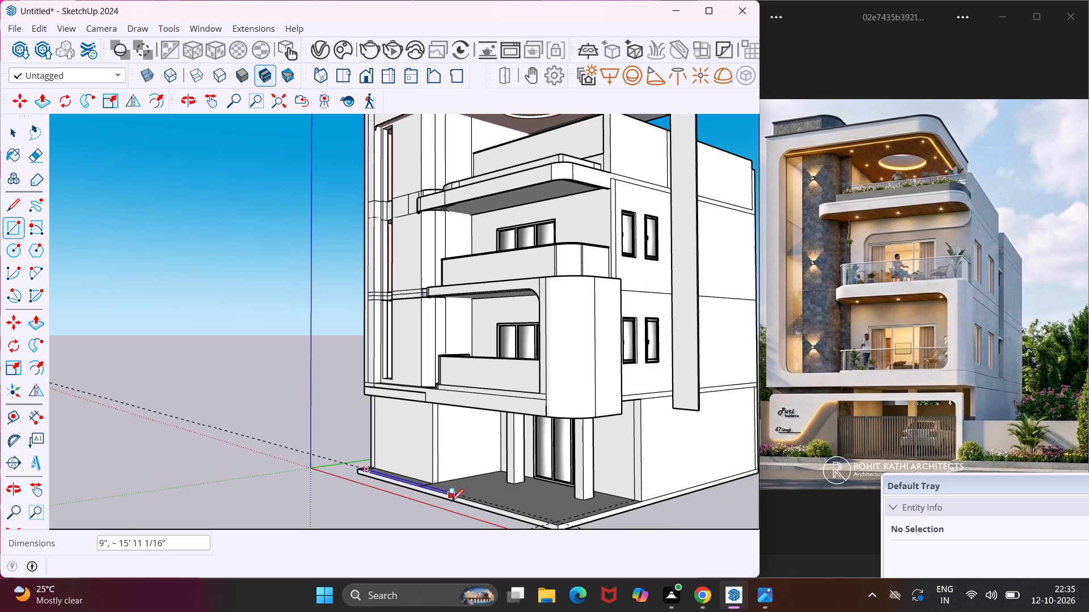
scroll(452, 501, "up", 12)
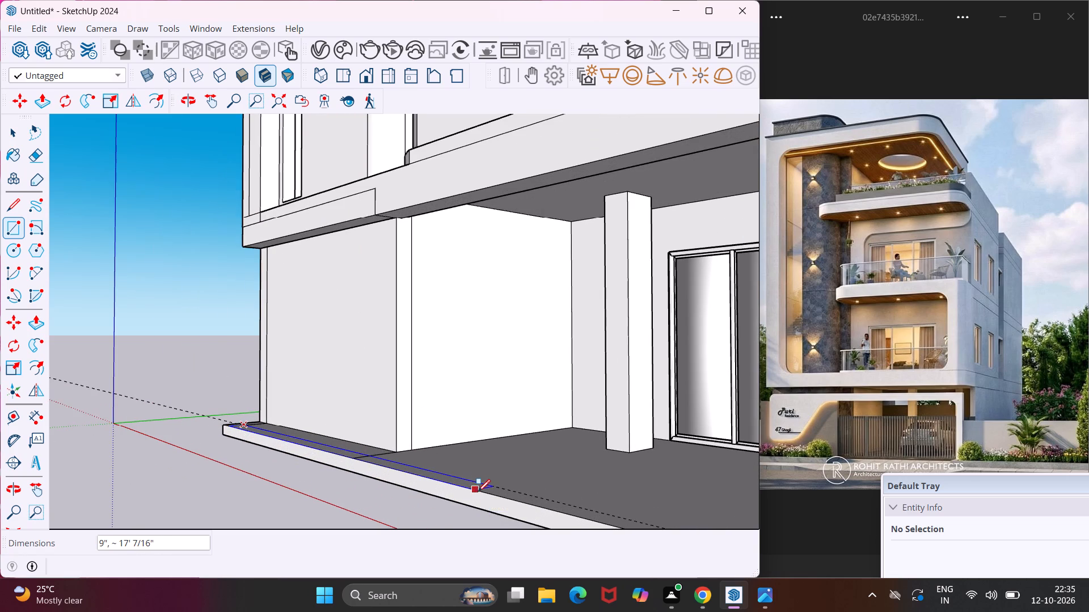
left_click(479, 495)
Draw a 12' 9" by 9" rectangle along the slab's open side edge, from the porch's back wall toward the front corner.
scroll(366, 463, "down", 10)
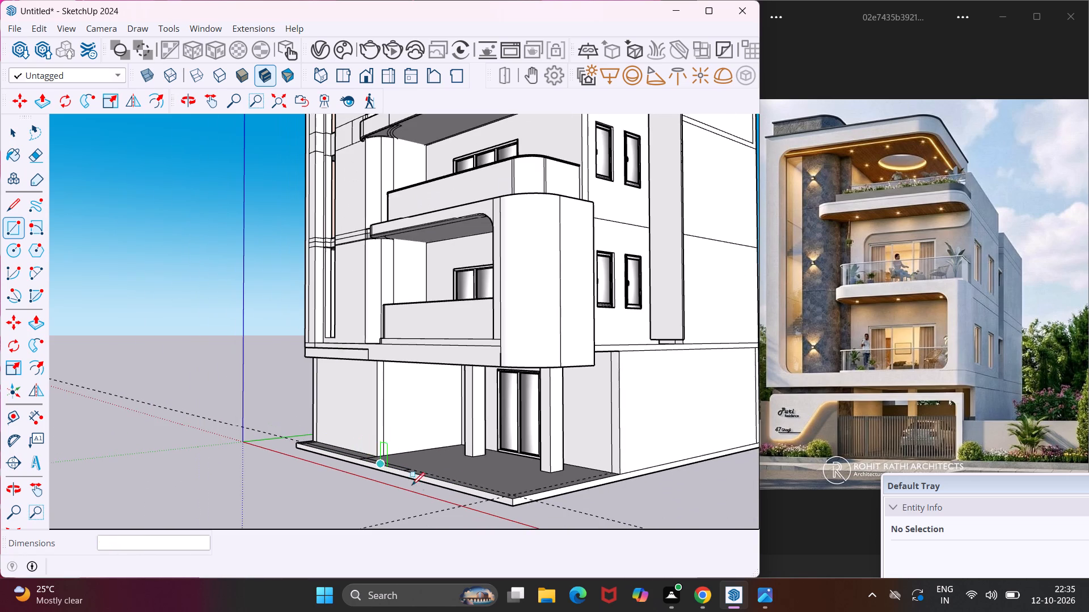
middle_click_drag(438, 494, 648, 549)
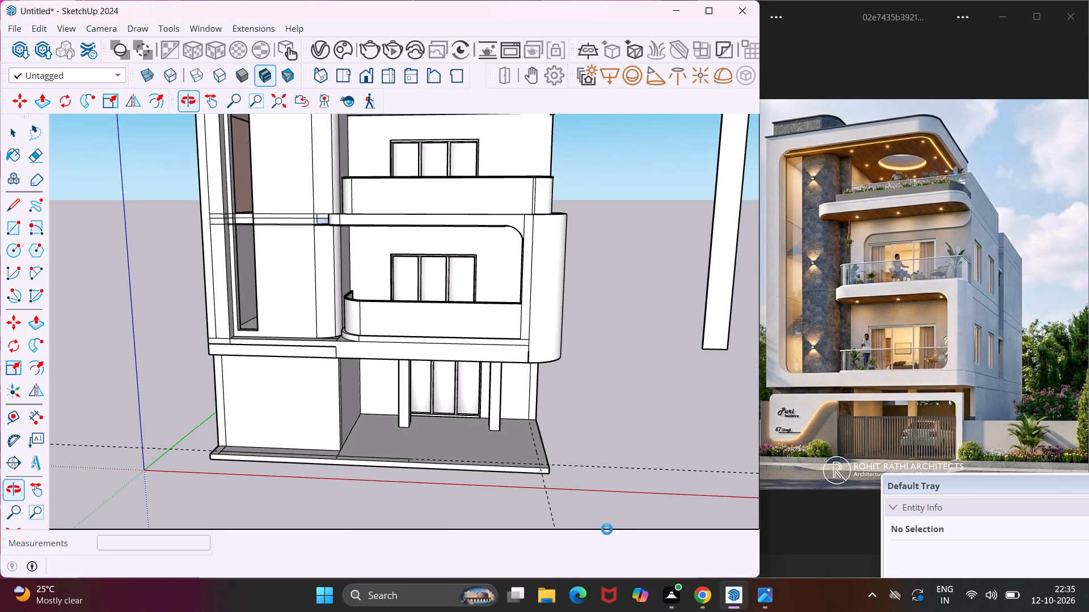
scroll(530, 421, "up", 3)
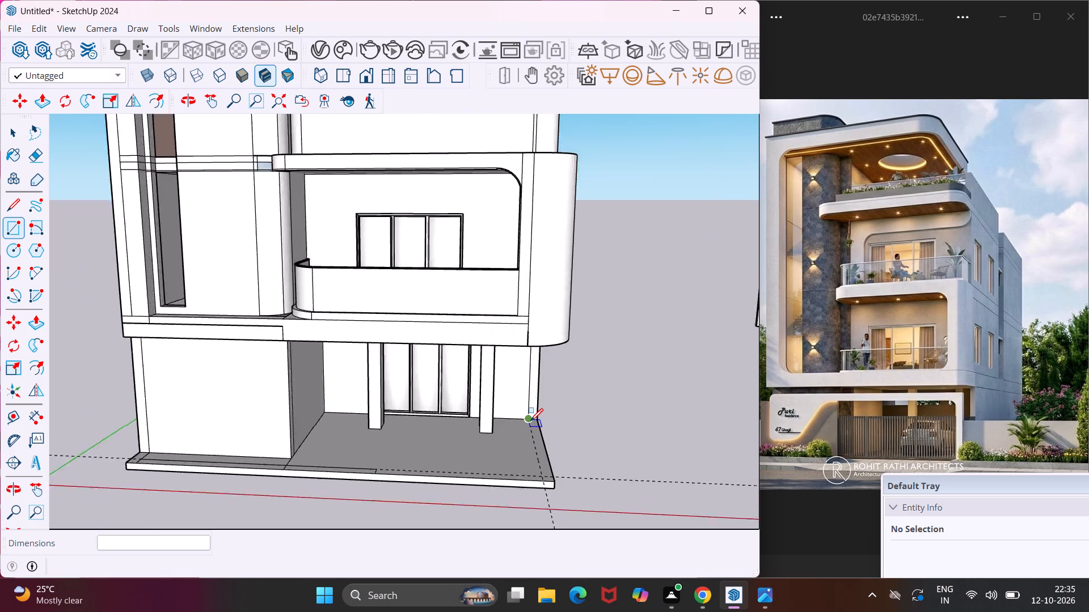
scroll(530, 421, "up", 5)
left_click(526, 419)
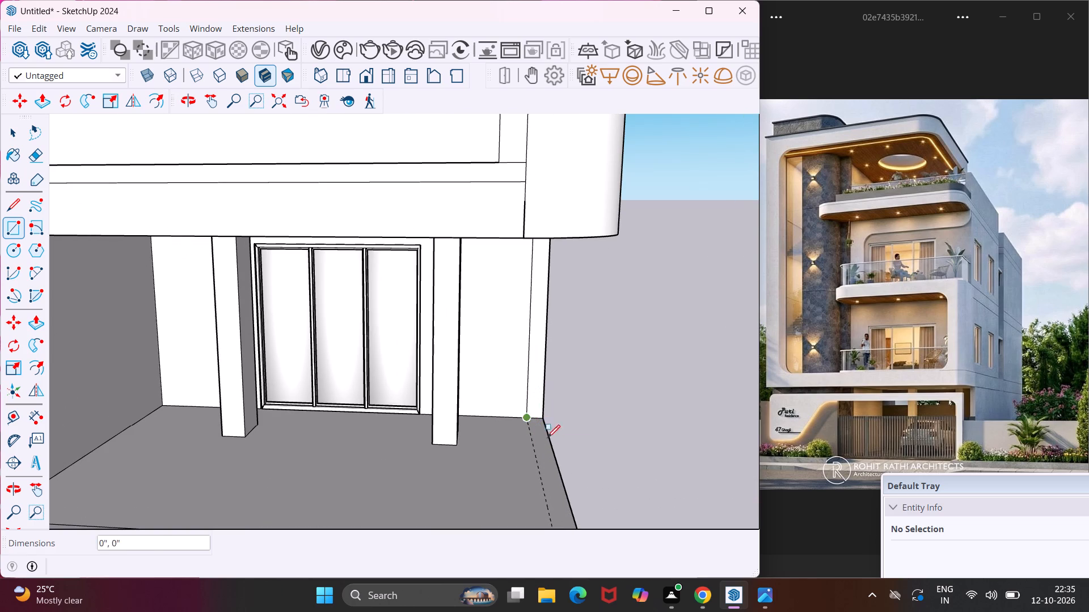
scroll(556, 456, "down", 8)
scroll(566, 502, "up", 2)
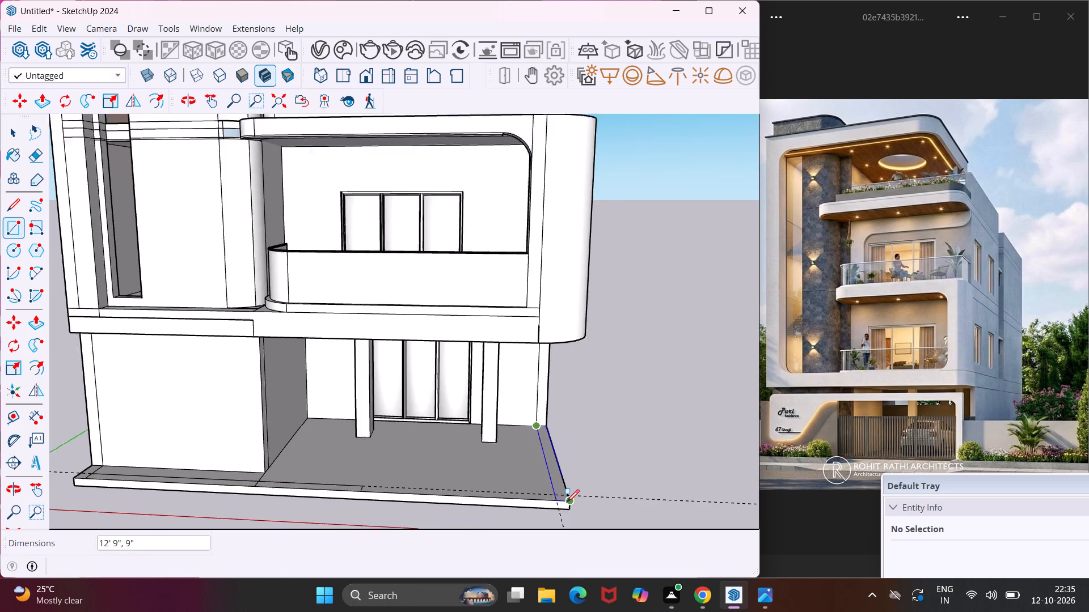
scroll(567, 502, "up", 1)
left_click(568, 503)
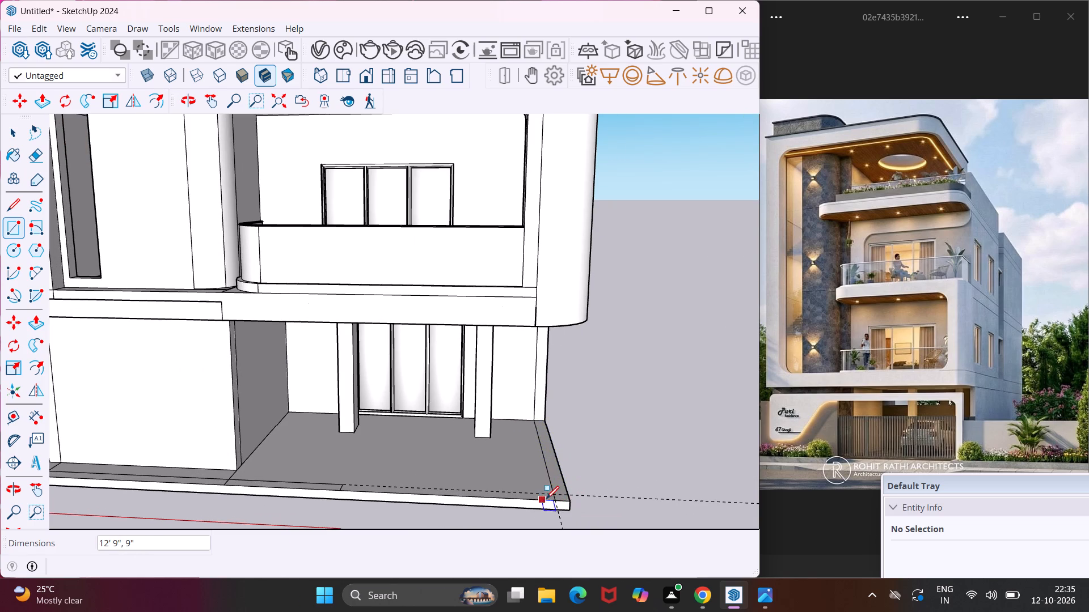
Draw a 9" square on the slab's front edge, beside the inner front corner of the open side strip.
scroll(553, 492, "up", 3)
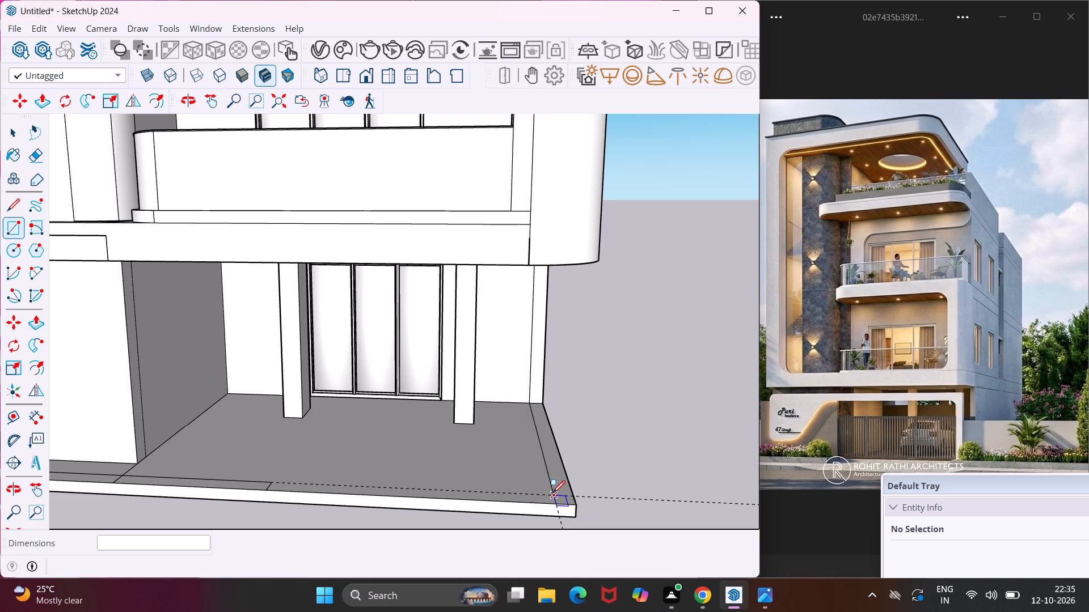
left_click(552, 493)
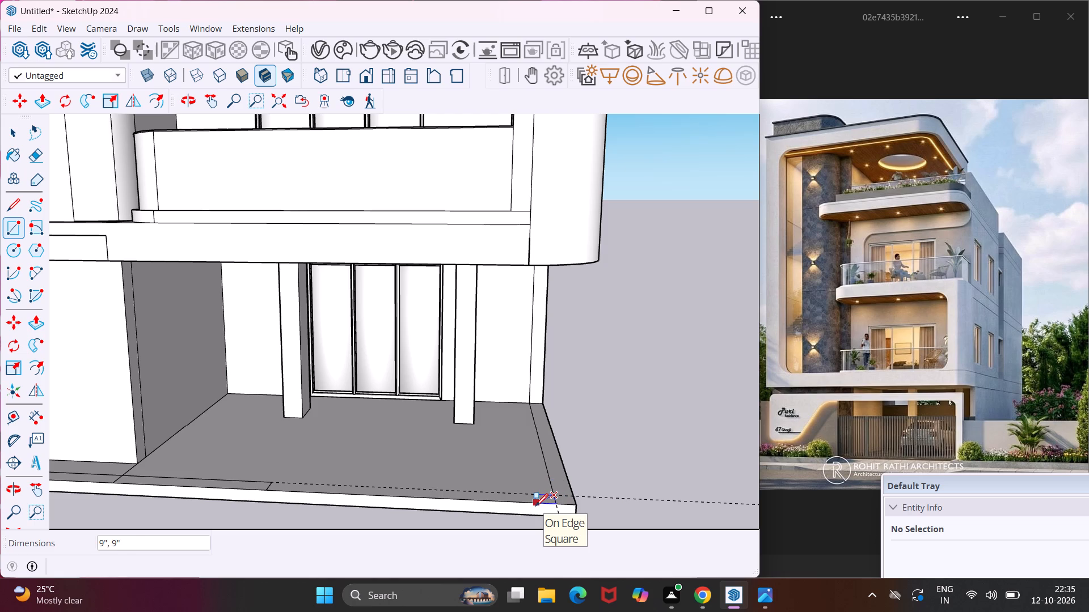
left_click(535, 506)
key("Escape")
key("space")
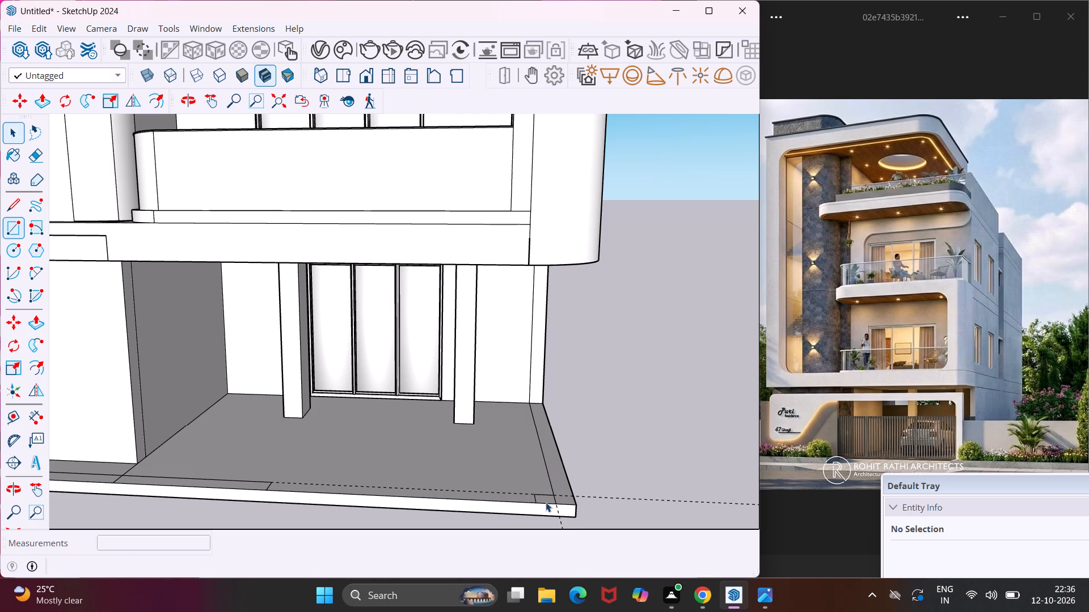
Extrude the strip along the slab's open side up 6' as a side boundary wall.
left_click(560, 480)
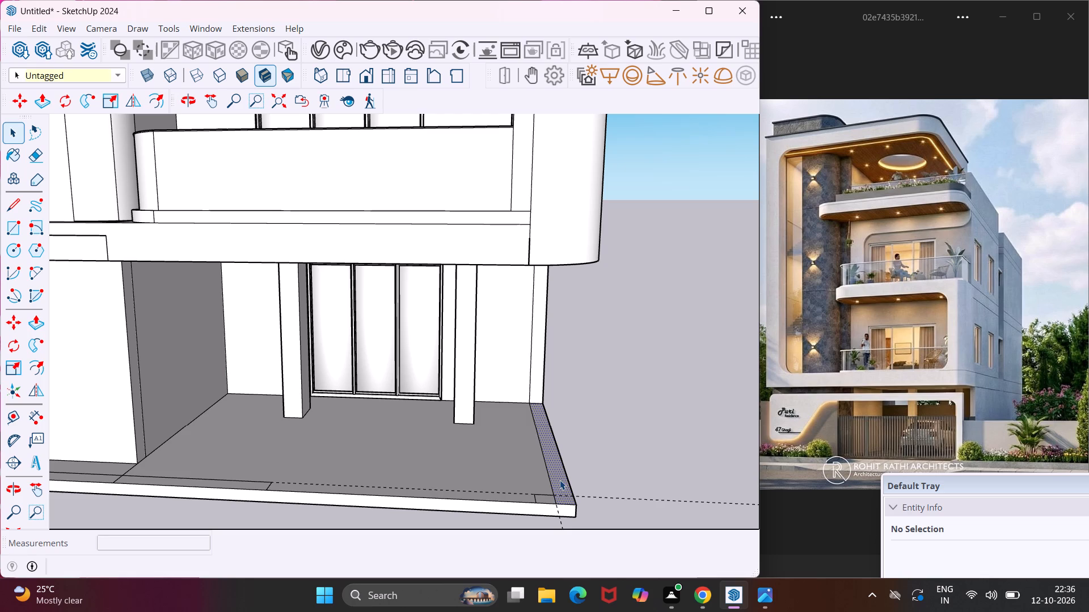
key("p")
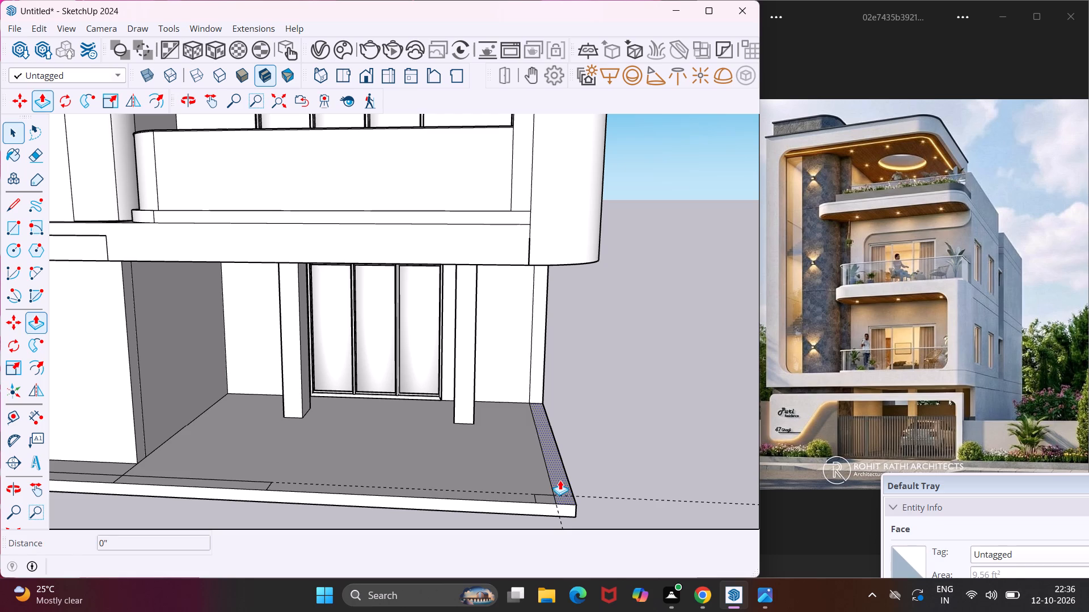
left_click(560, 480)
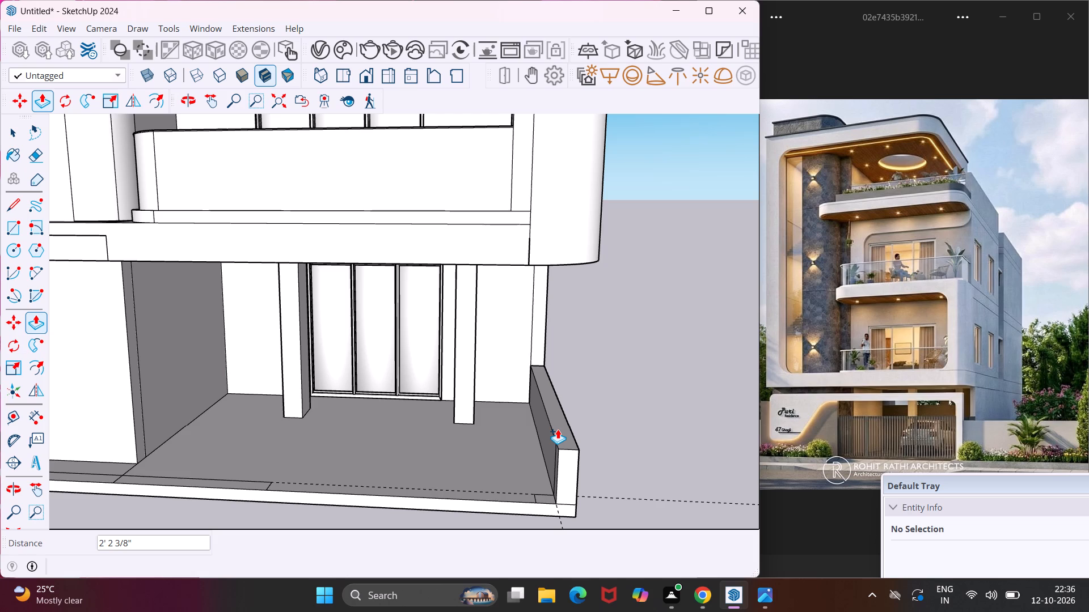
type("6'")
key("Return")
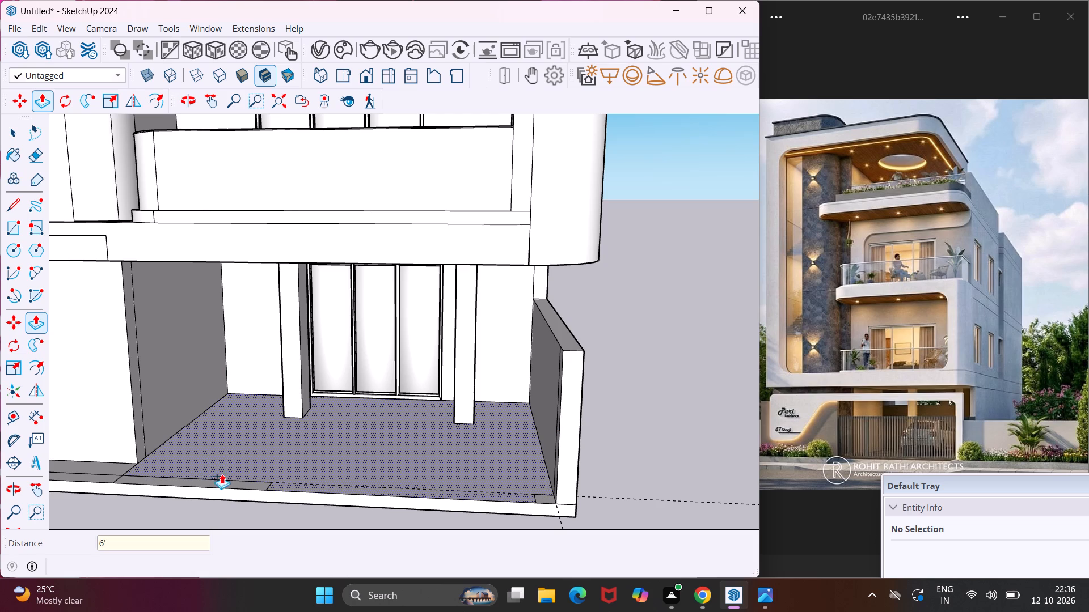
Extrude the short side strip at the slab's opposite front corner, beside the solid wall, up 6'.
scroll(228, 478, "up", 1)
middle_click_drag(232, 481, 327, 483)
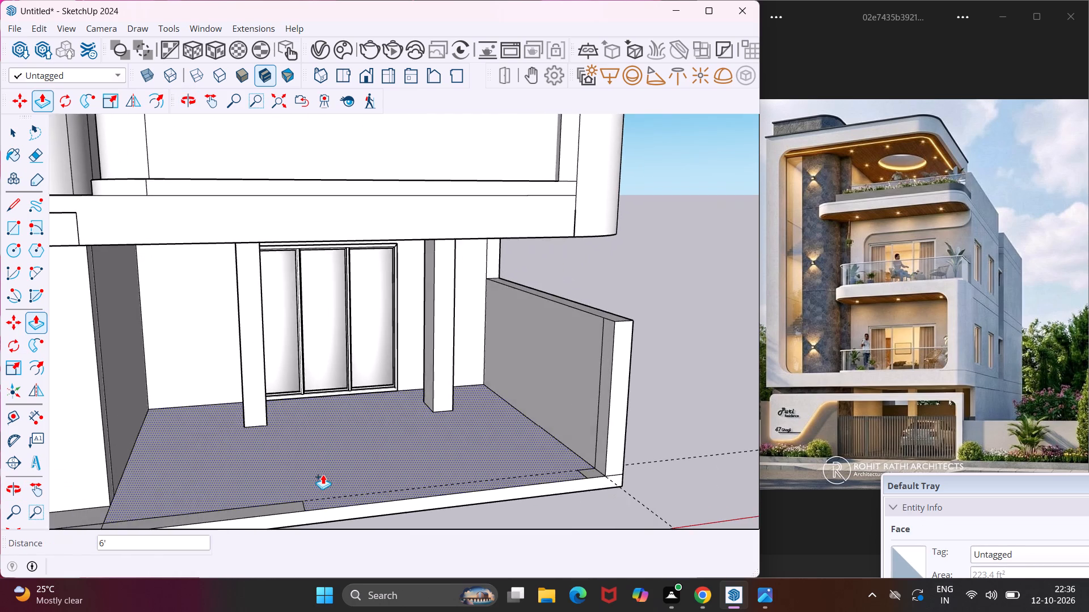
scroll(323, 474, "down", 9)
scroll(89, 498, "up", 3)
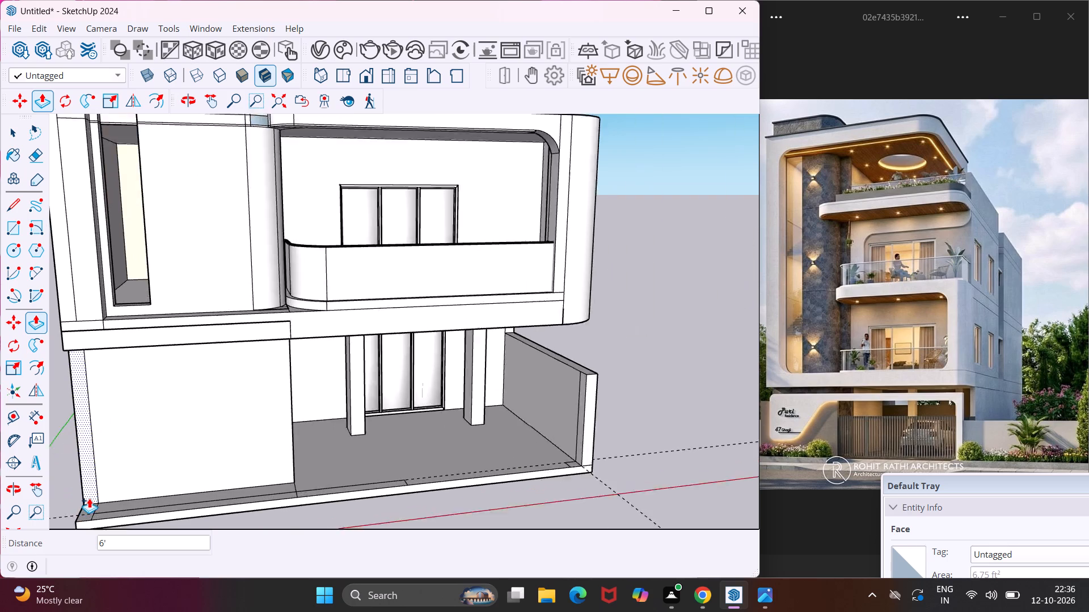
scroll(89, 498, "up", 6)
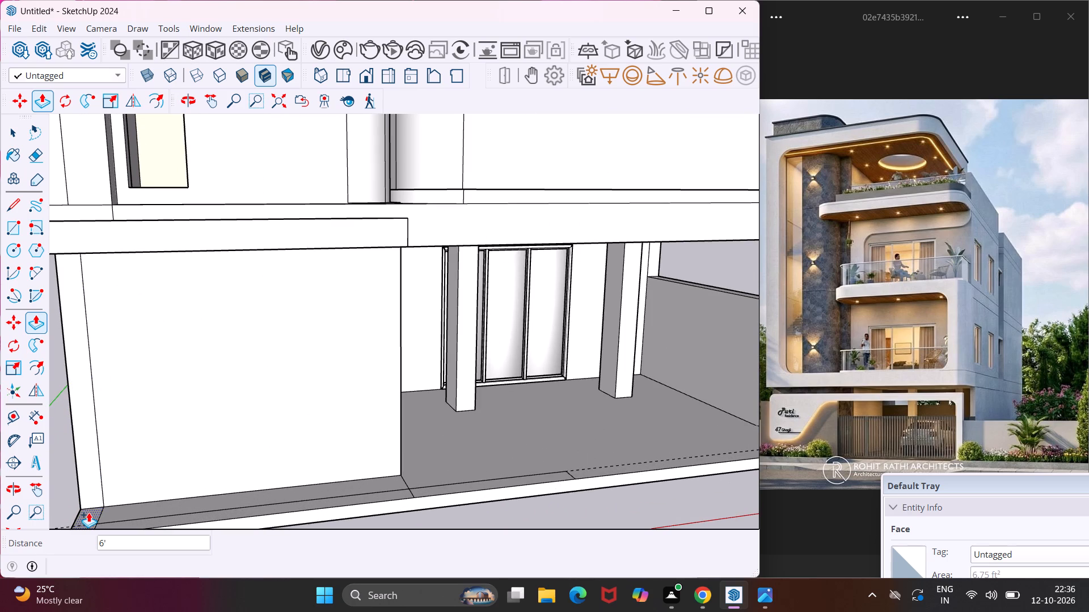
left_click(88, 512)
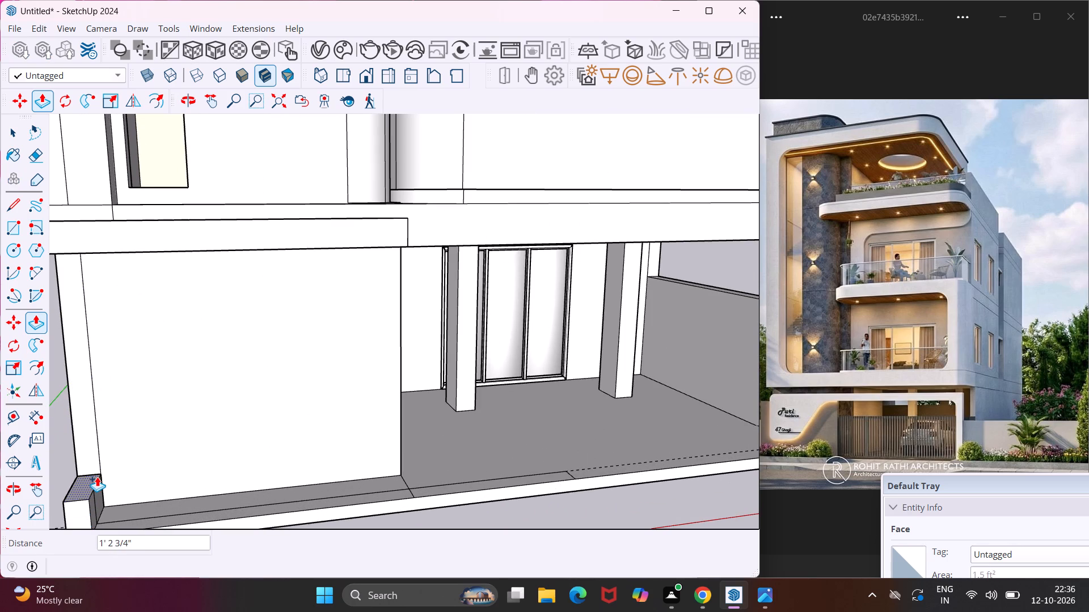
type("6'")
key("Return")
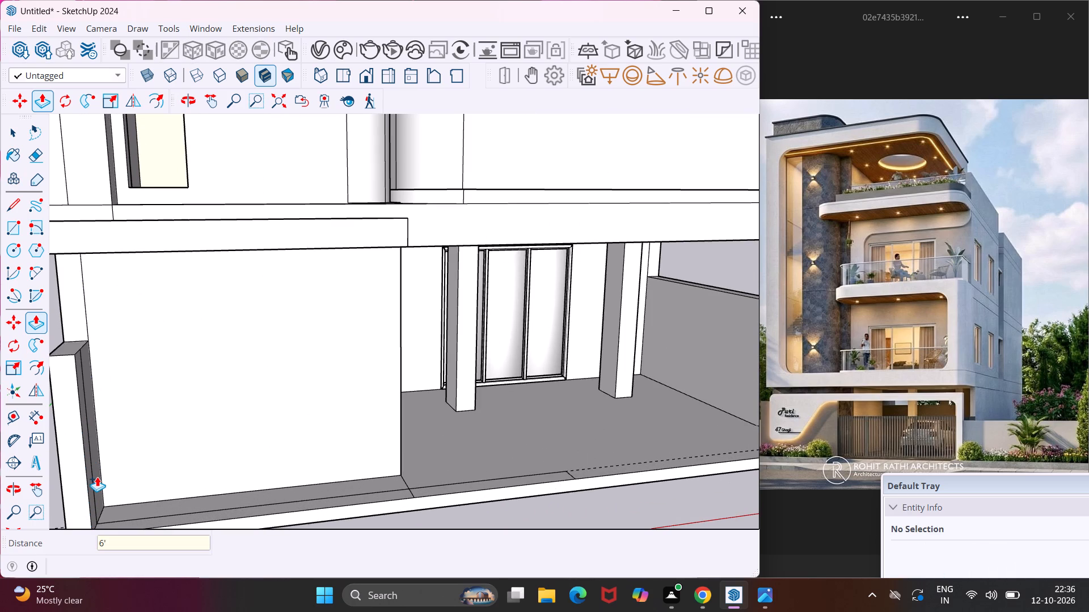
Extrude the front strip before the solid ground-floor wall up 6', level with the top of the adjoining short side wall.
scroll(97, 477, "down", 4)
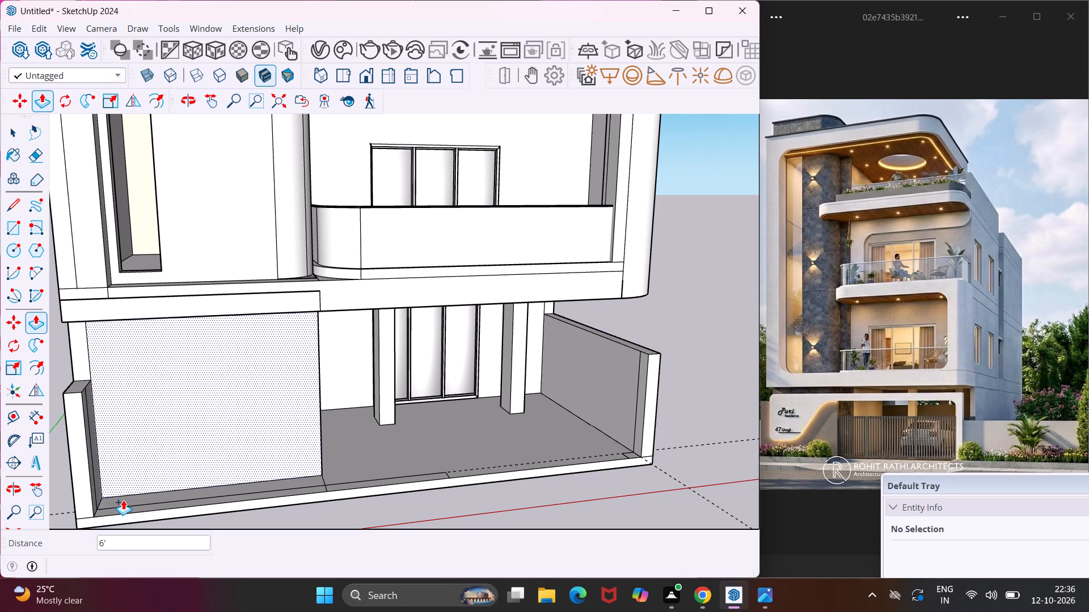
scroll(108, 507, "up", 7)
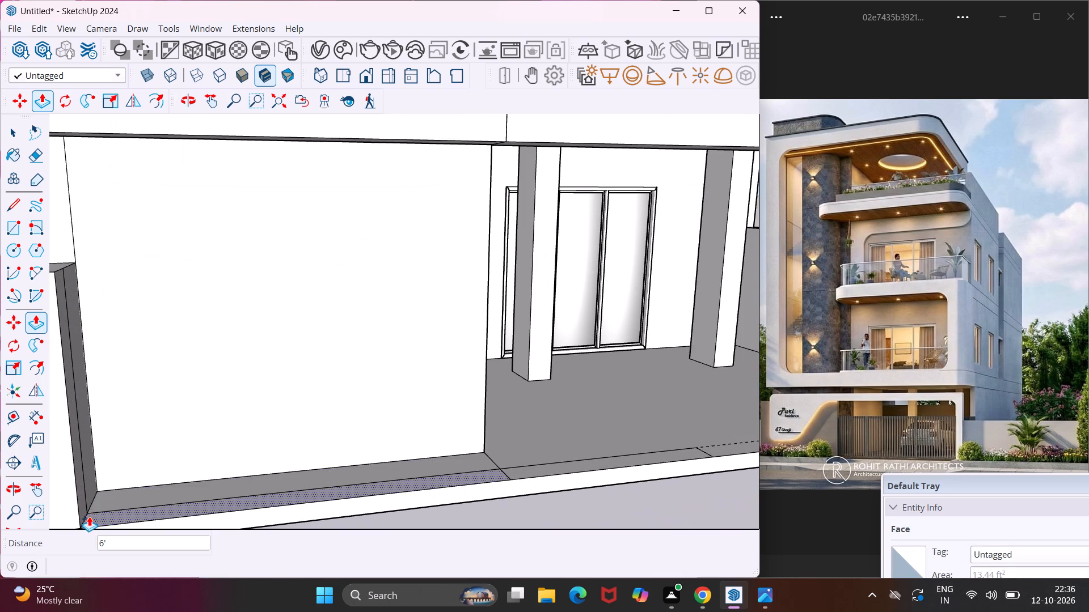
left_click(91, 516)
scroll(82, 478, "down", 5)
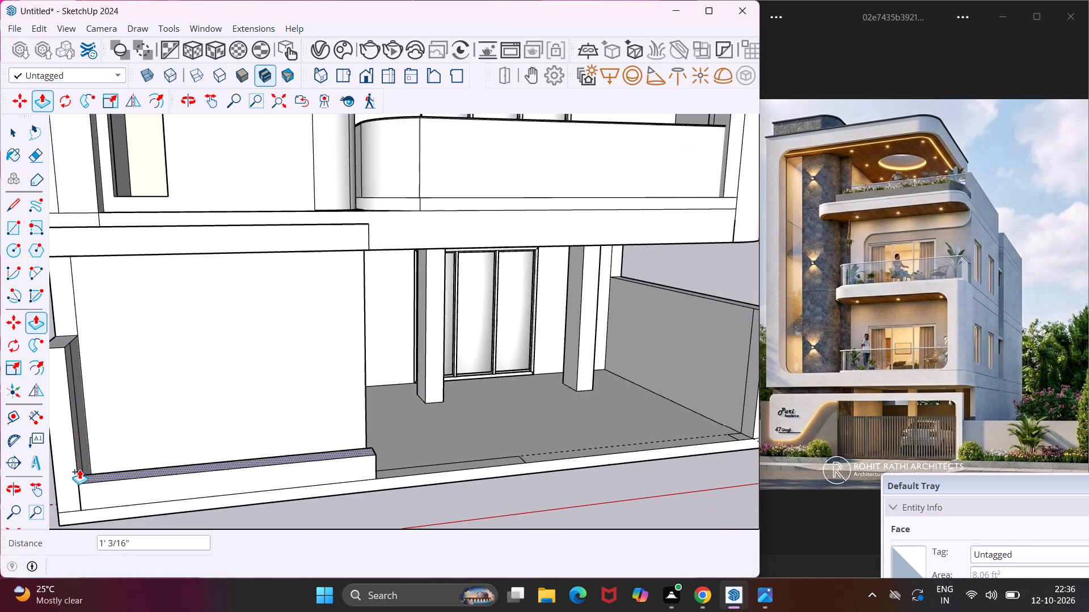
left_click(62, 346)
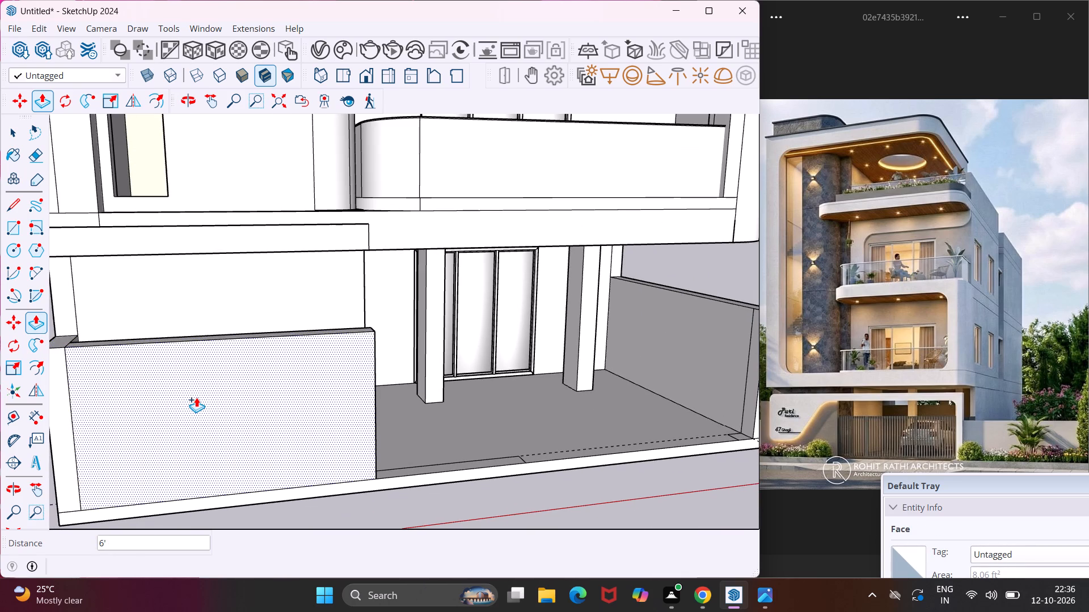
key("Escape")
key("space")
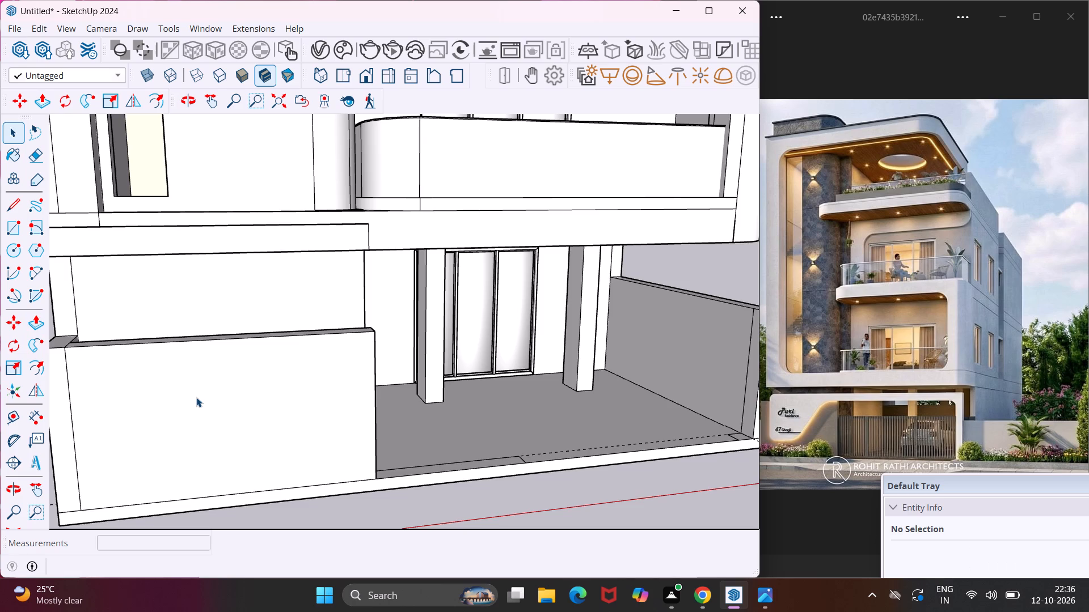
Draw a rectangle about 6' 4" by 3' 7" on the front boundary wall's outer face, near its porch-side end.
middle_click_drag(196, 397, 252, 410)
scroll(252, 409, "down", 2)
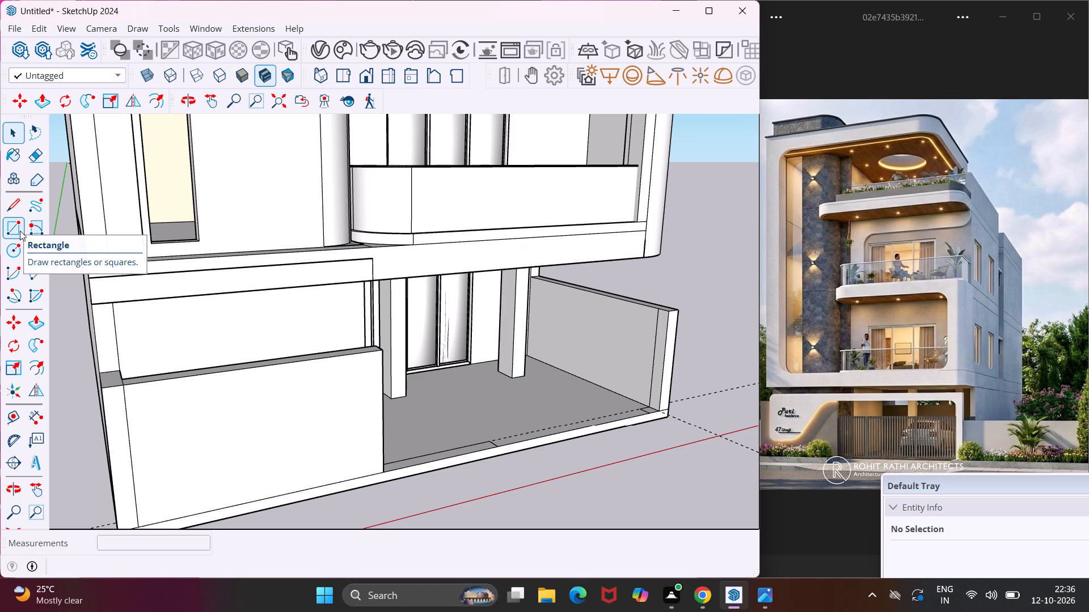
left_click(20, 231)
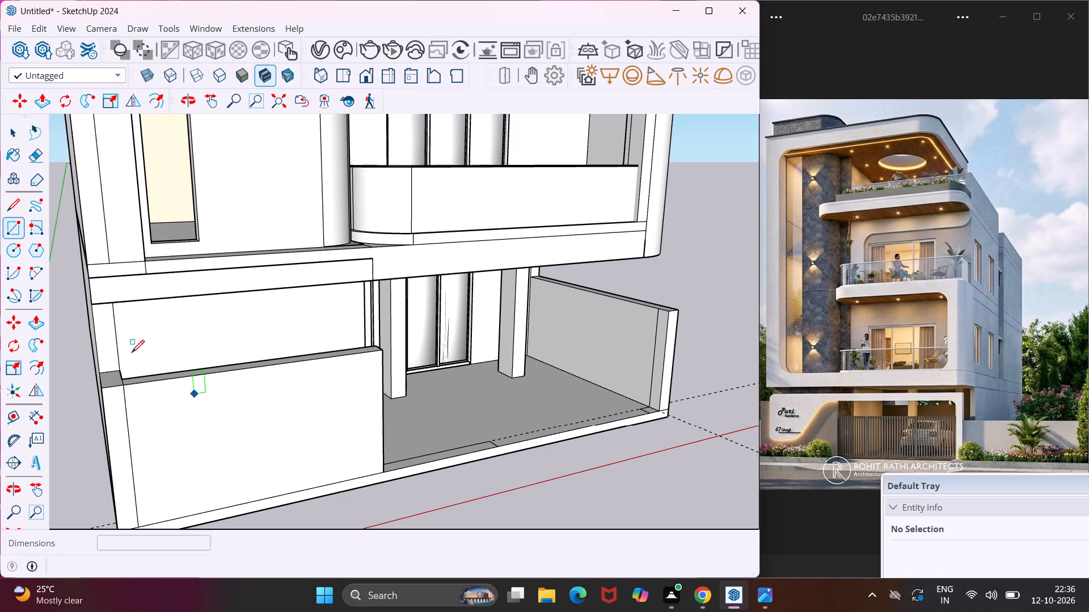
left_click(12, 221)
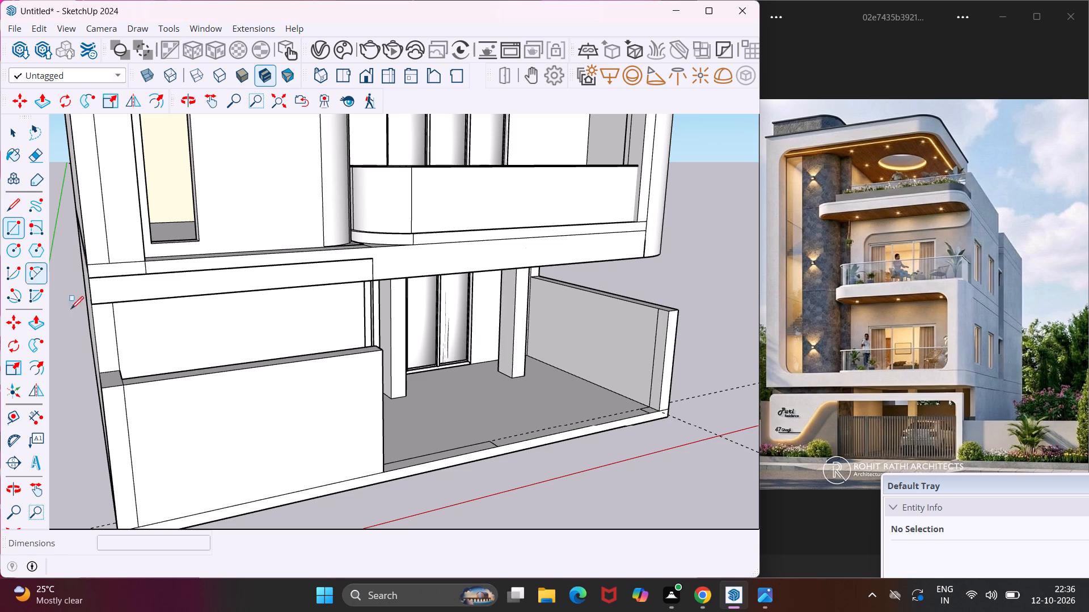
left_click(197, 467)
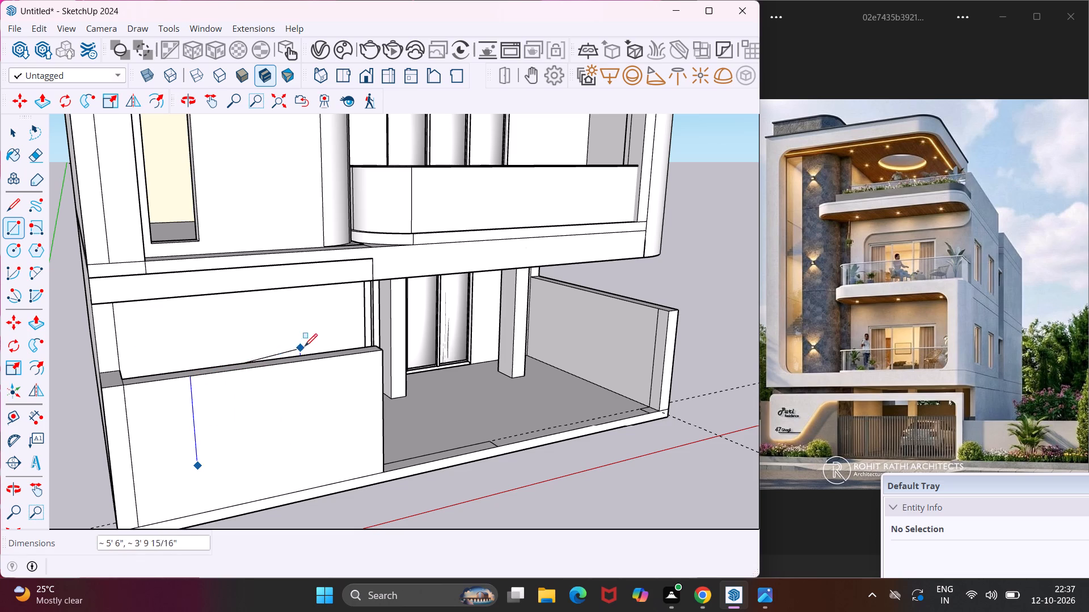
middle_click_drag(331, 346, 347, 248)
middle_click_drag(359, 278, 399, 261)
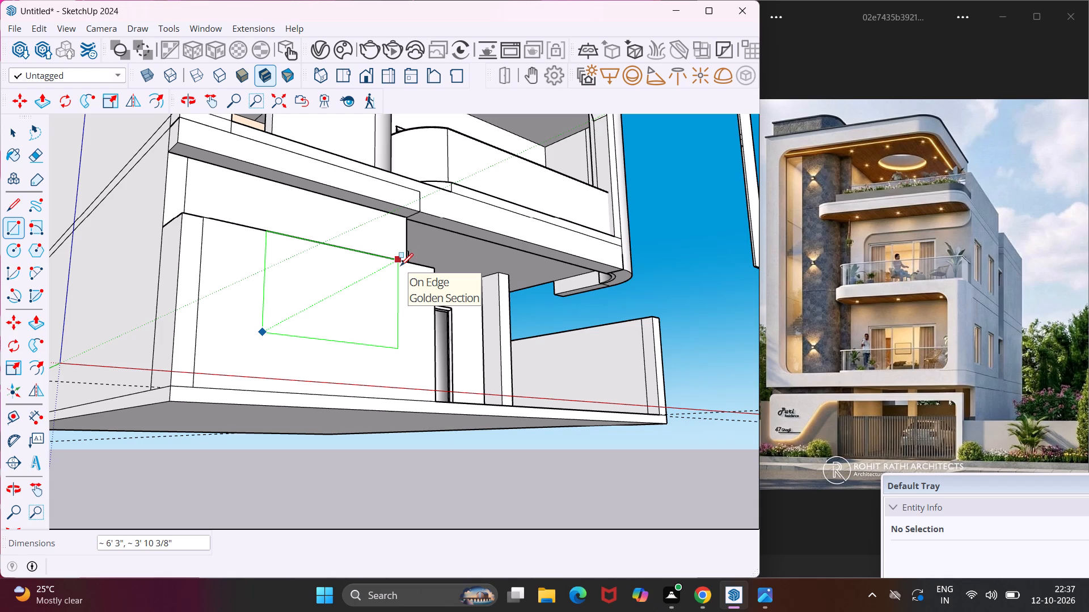
left_click(400, 267)
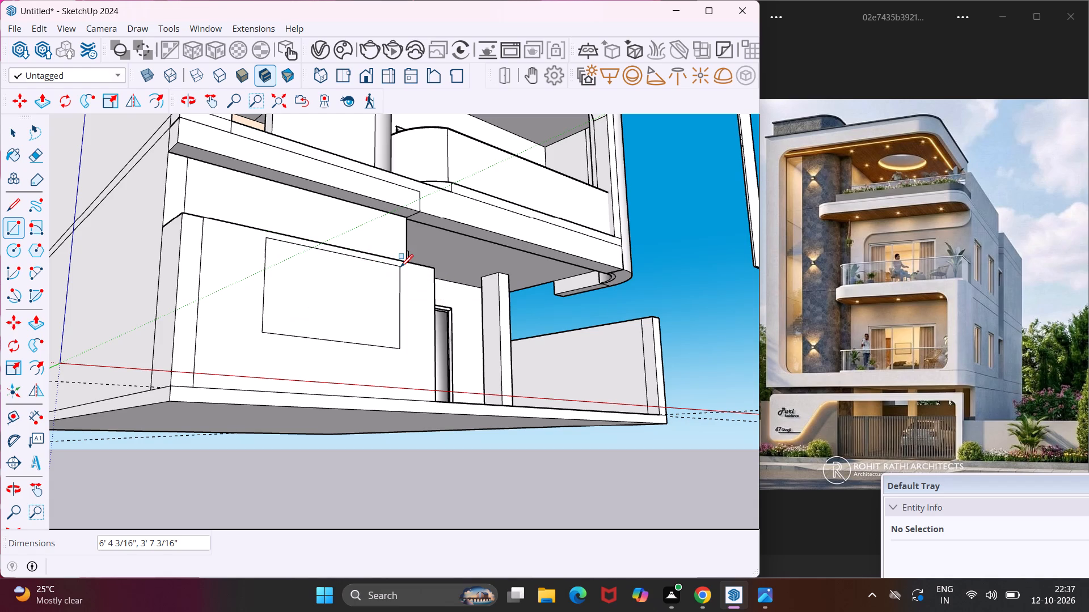
key("Escape")
key("space")
Draw a small two-point arc rounding the rectangle's lower corner farthest from the porch, with a bulge of about 1 7/16".
middle_click_drag(383, 284, 396, 316)
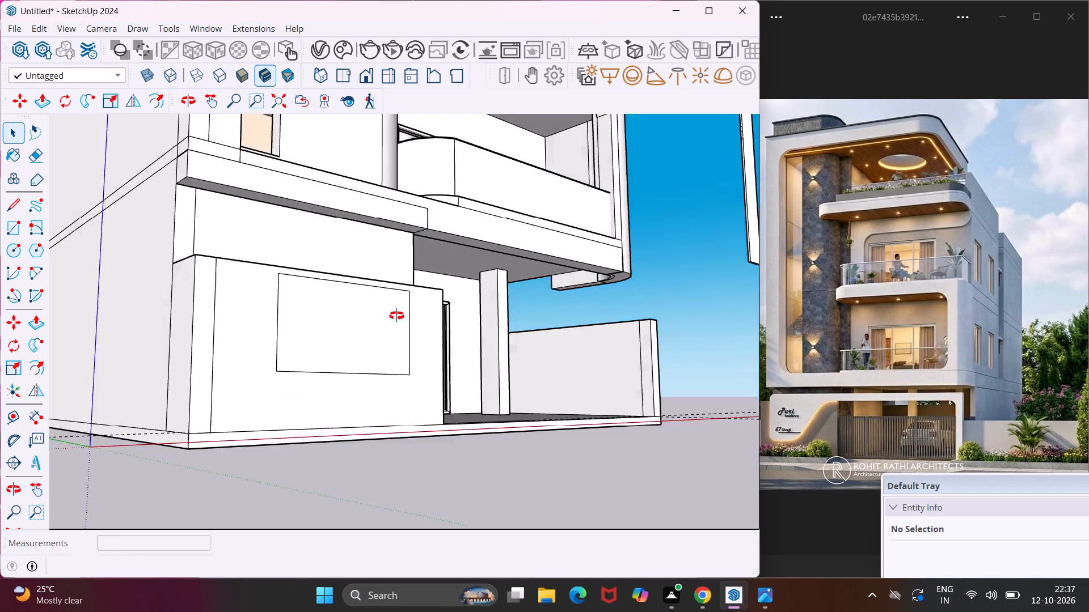
middle_click_drag(396, 316, 423, 352)
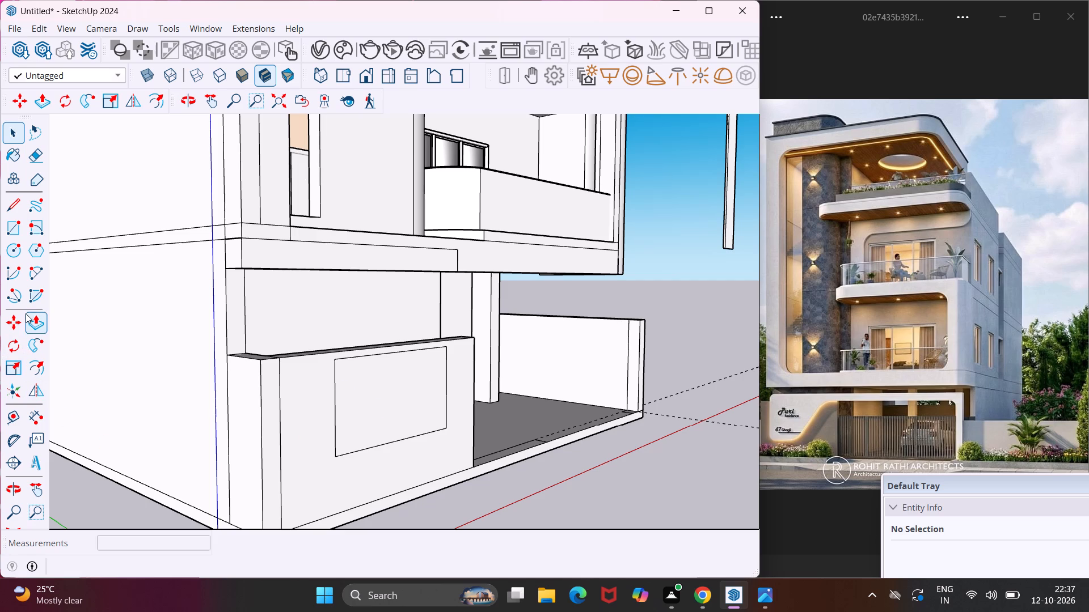
left_click(36, 271)
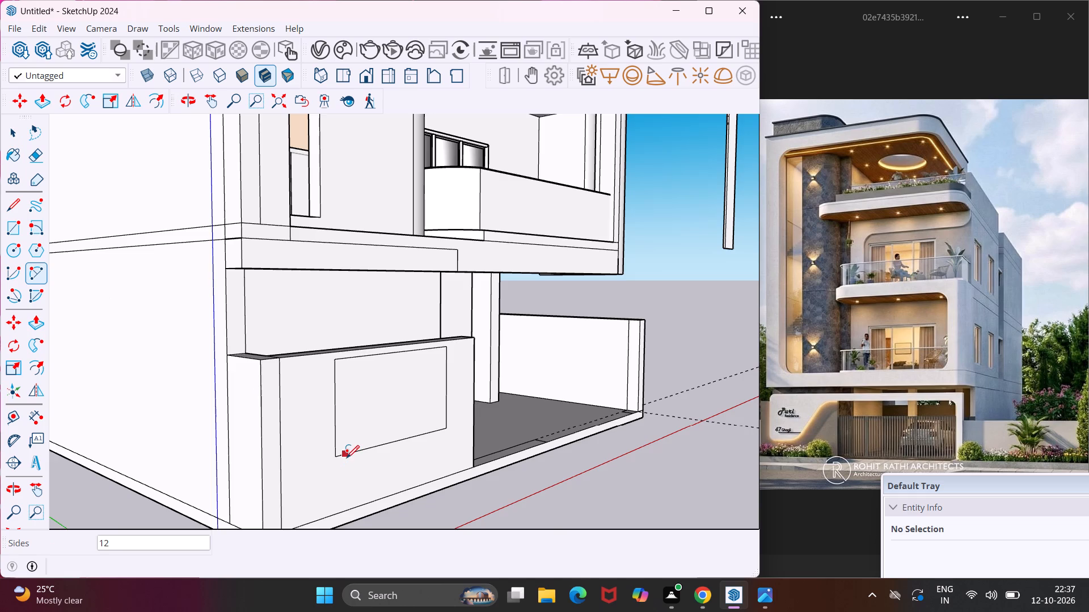
scroll(346, 457, "up", 3)
left_click(354, 453)
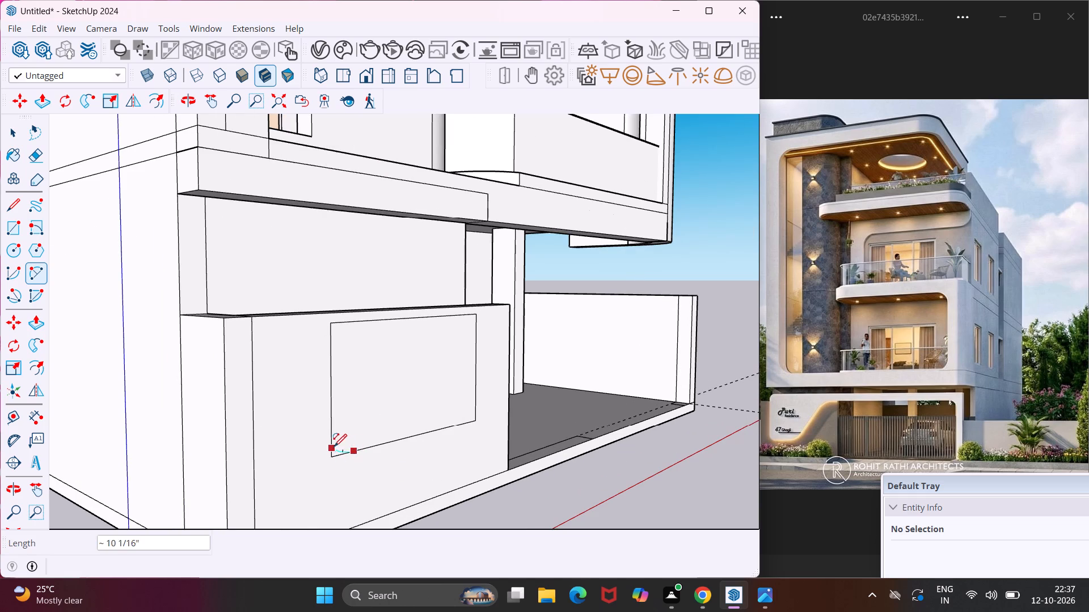
left_click(332, 442)
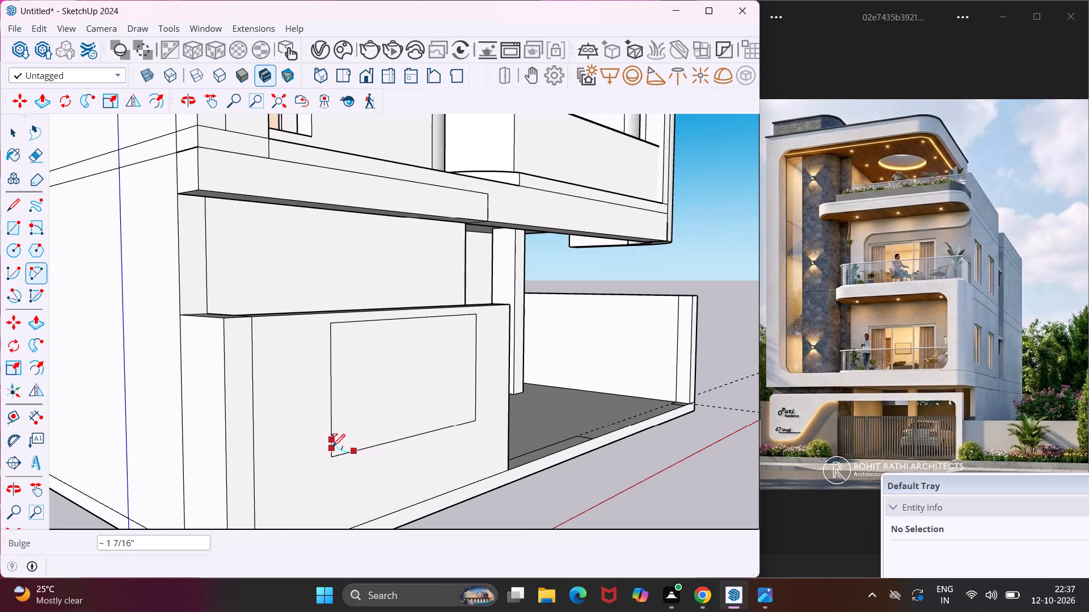
scroll(333, 448, "up", 4)
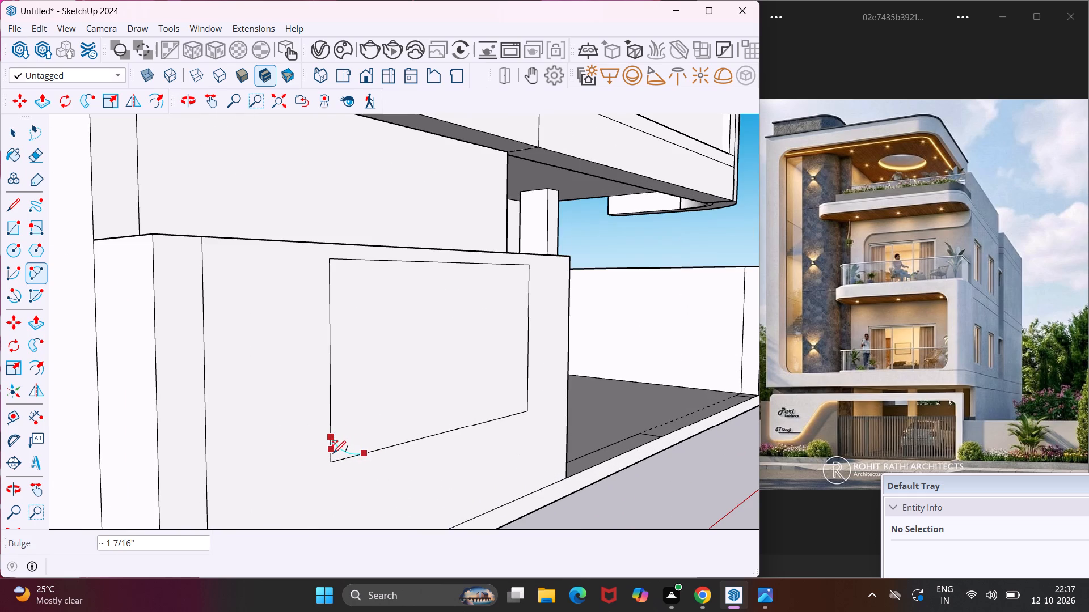
left_click(333, 453)
Draw an S-curve of two arcs from the rectangle's bottom edge to the wall's porch-side edge, with bulges about 3 5/16" and 6 5/16".
left_click(453, 431)
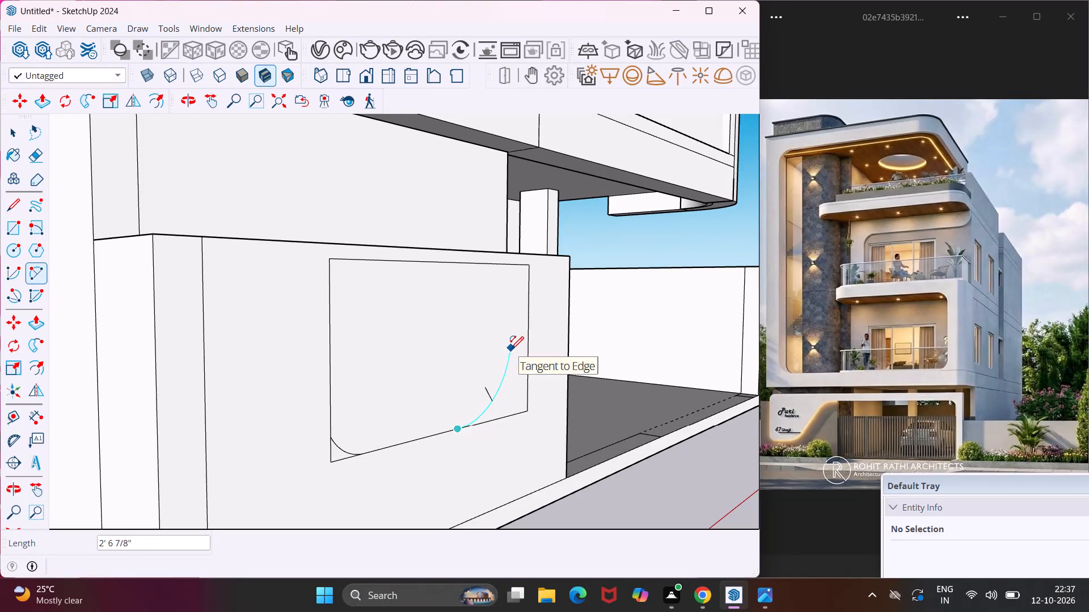
left_click(512, 327)
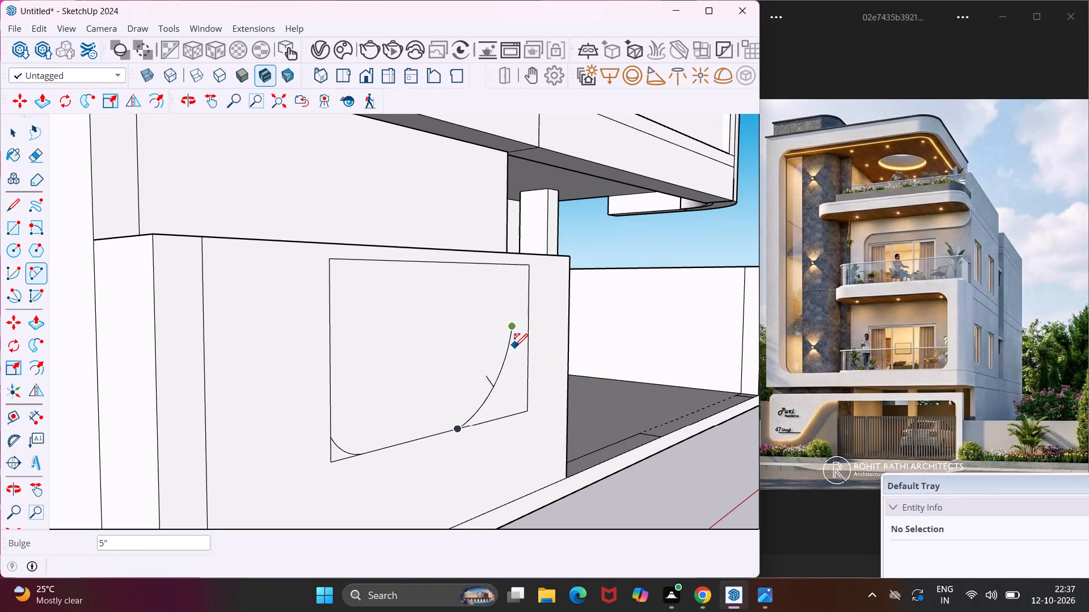
left_click(513, 343)
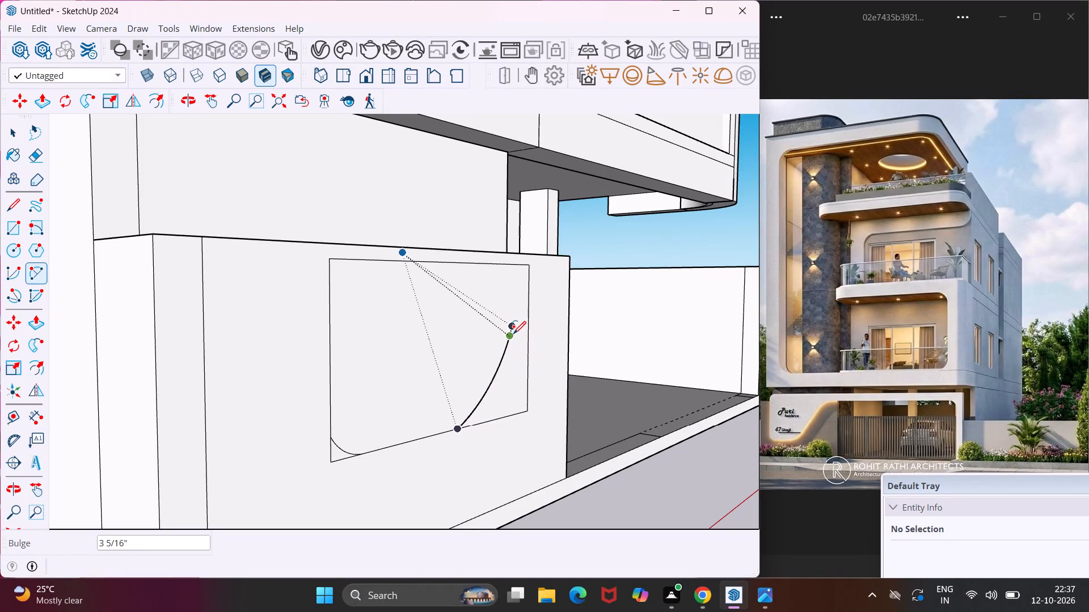
left_click(513, 326)
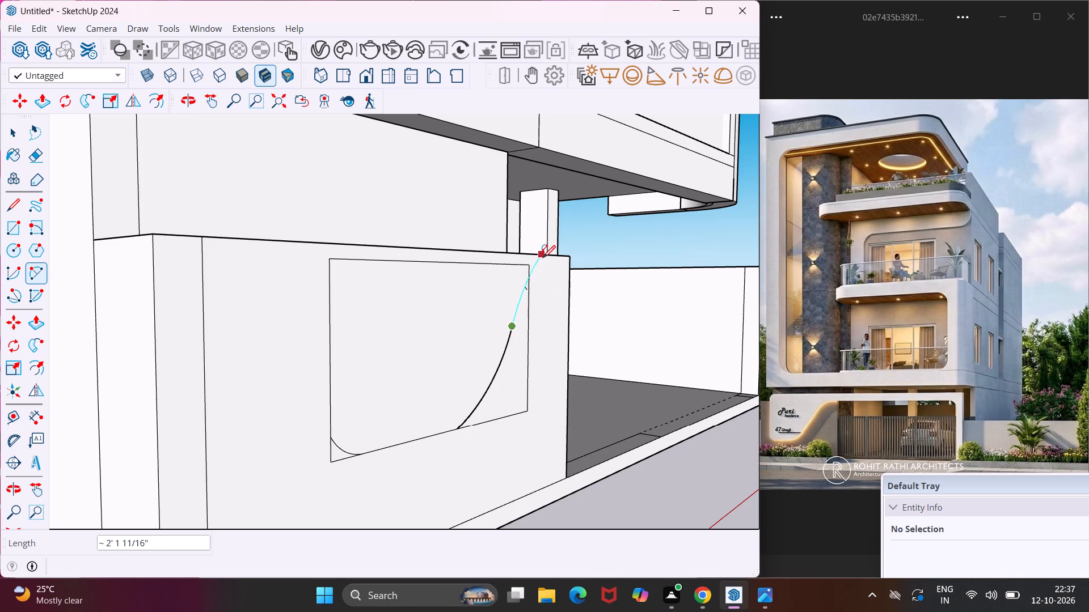
left_click(571, 266)
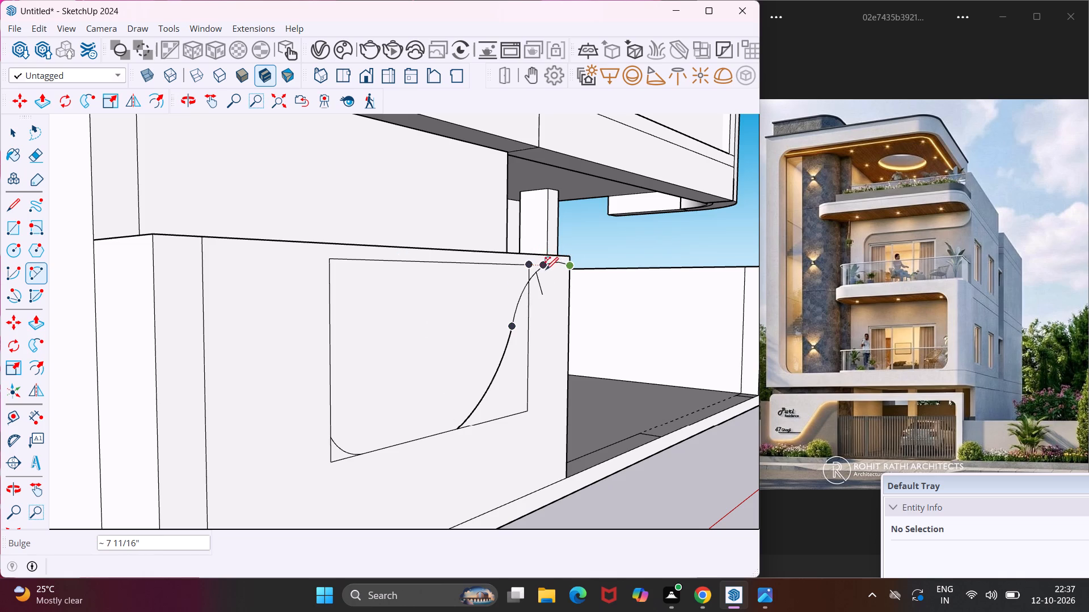
scroll(514, 294, "up", 4)
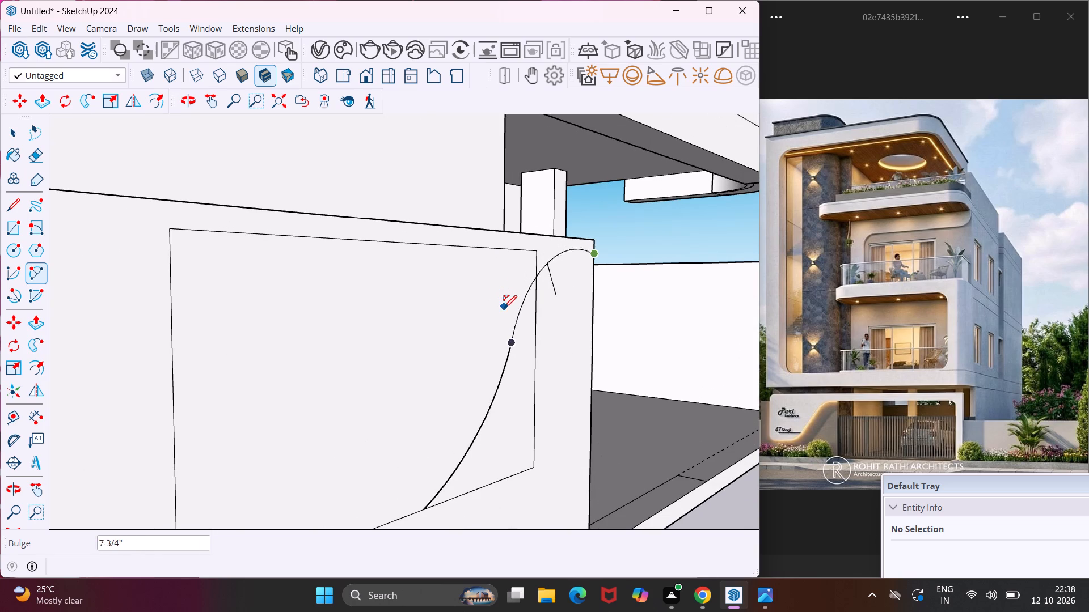
left_click(510, 311)
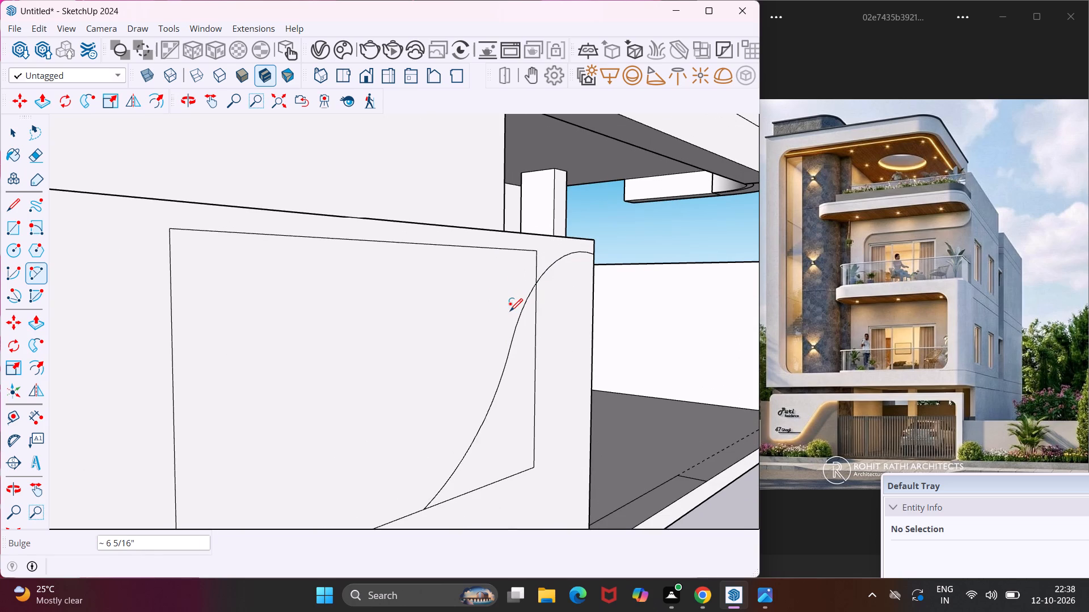
key("Escape")
key("space")
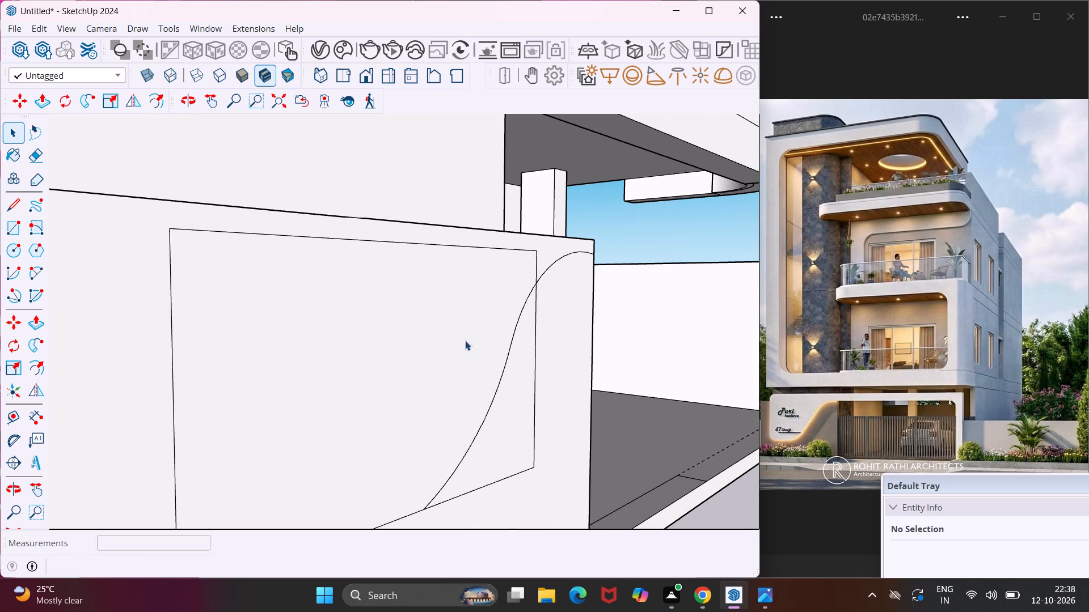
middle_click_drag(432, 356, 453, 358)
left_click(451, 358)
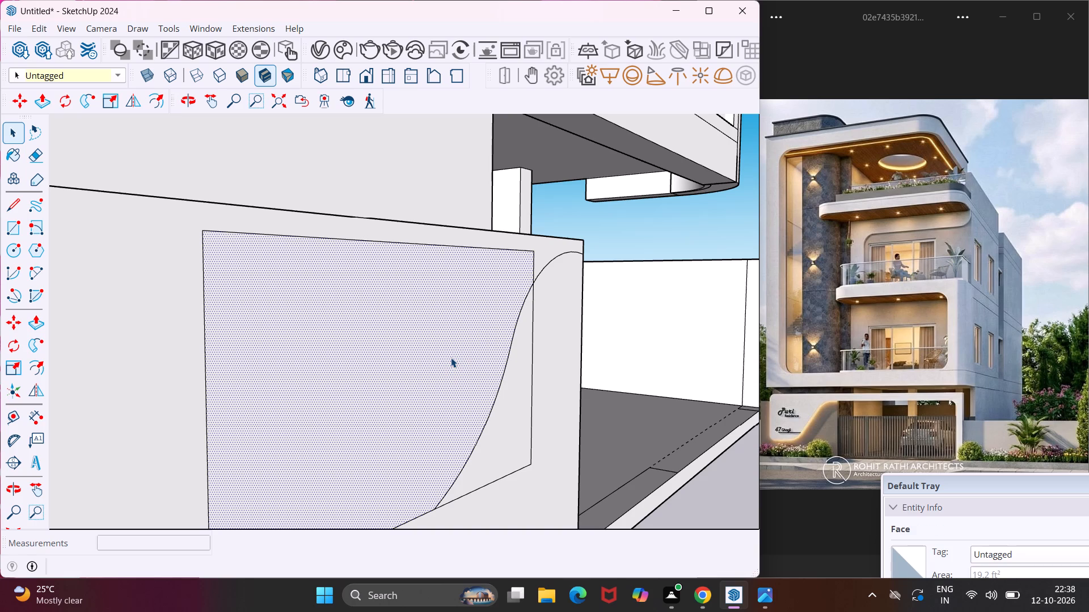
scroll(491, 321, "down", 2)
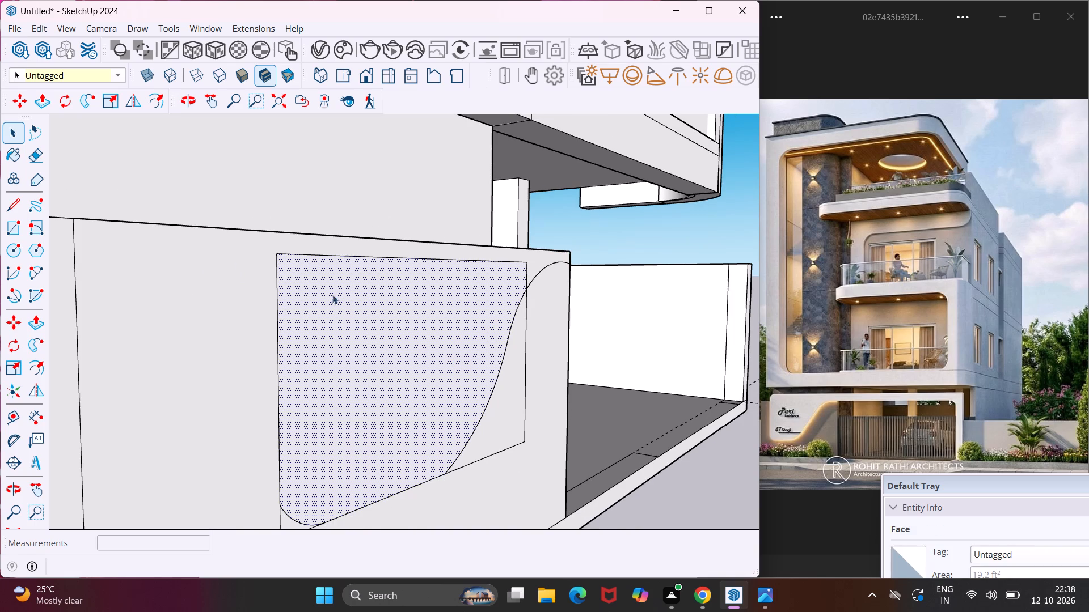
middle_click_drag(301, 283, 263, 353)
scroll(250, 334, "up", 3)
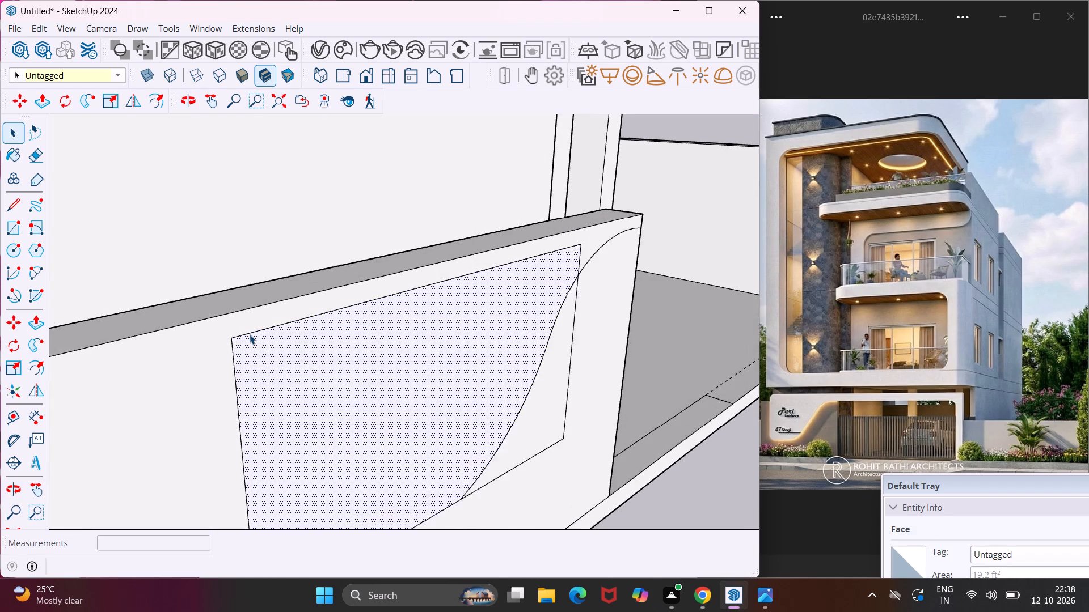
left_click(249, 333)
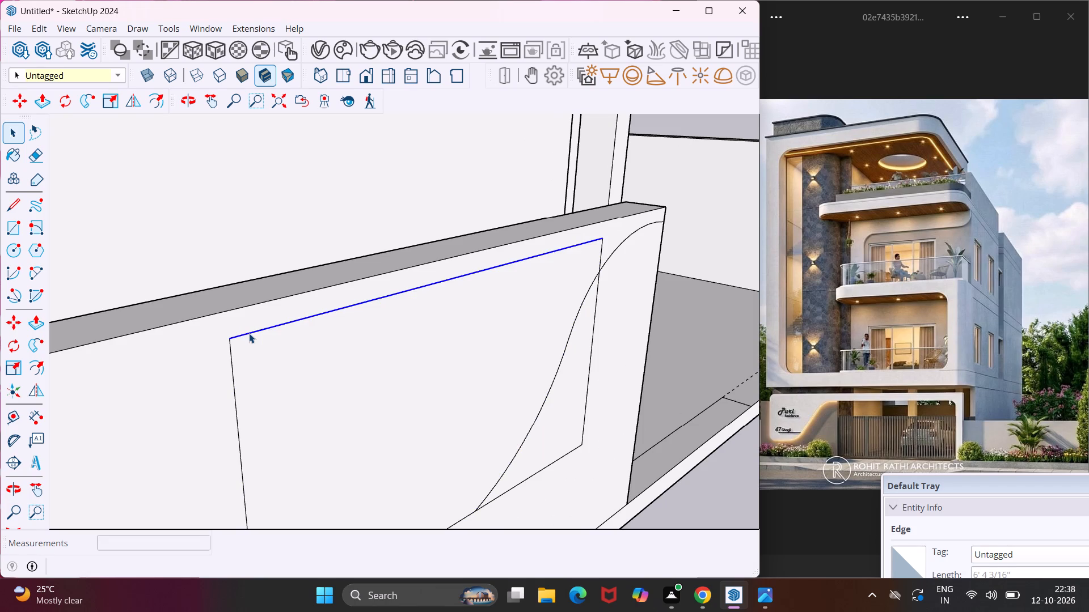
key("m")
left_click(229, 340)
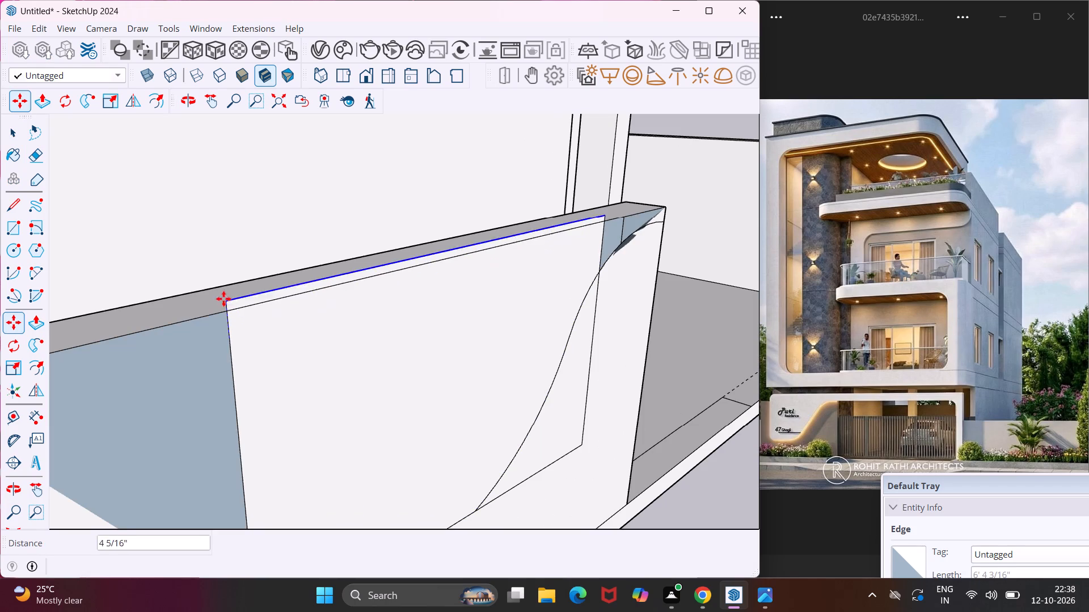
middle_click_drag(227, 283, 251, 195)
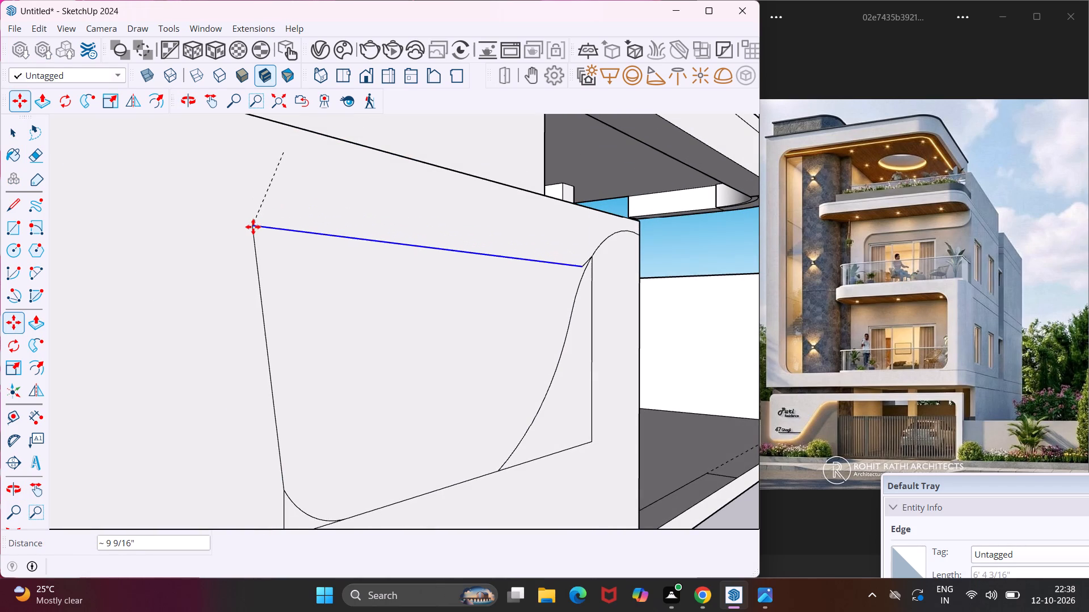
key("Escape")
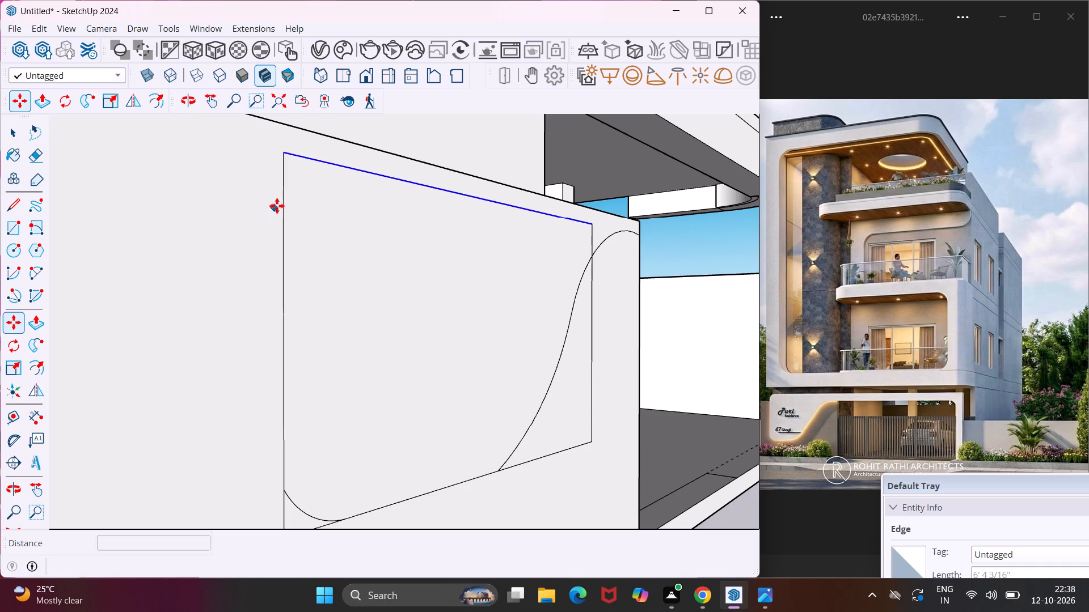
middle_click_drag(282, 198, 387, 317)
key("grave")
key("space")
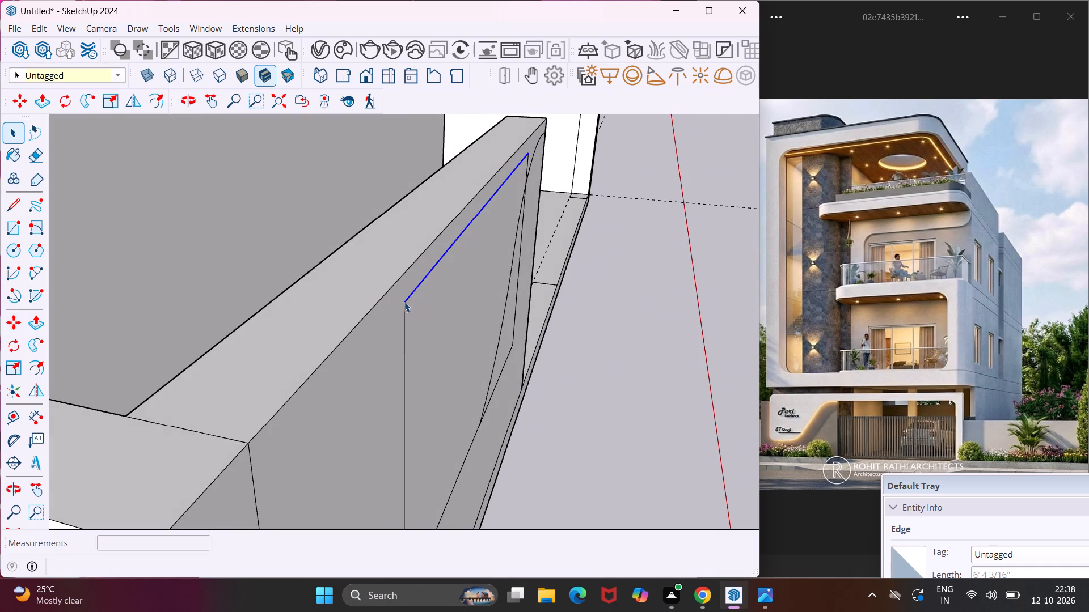
Draw a line from the rectangle's upper corner farthest from the porch up to the wall's top edge, continuing 9" across the wall top.
middle_click_drag(404, 302, 311, 322)
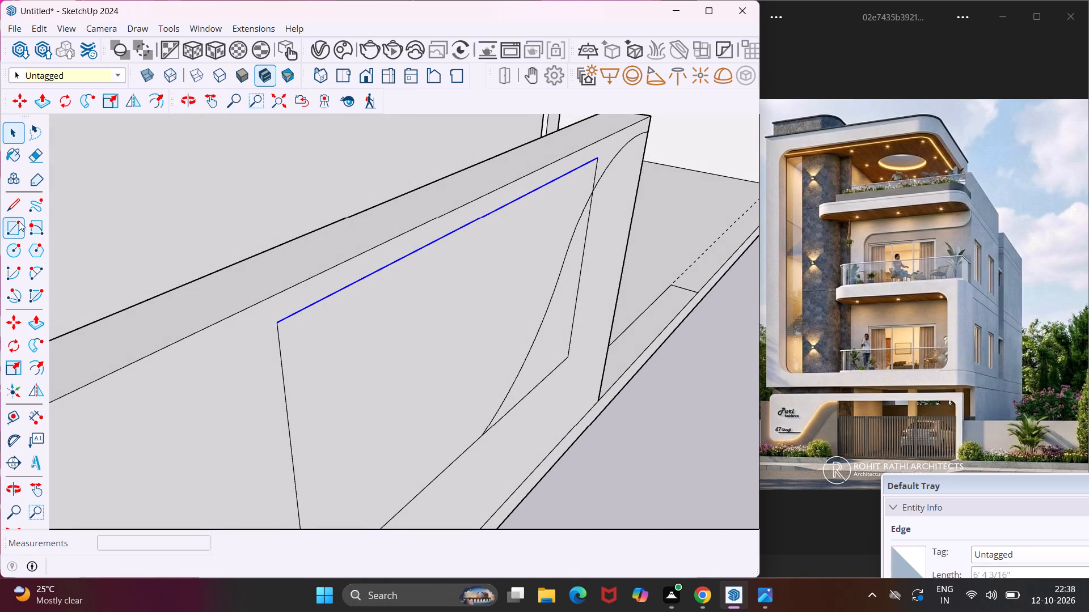
left_click(21, 203)
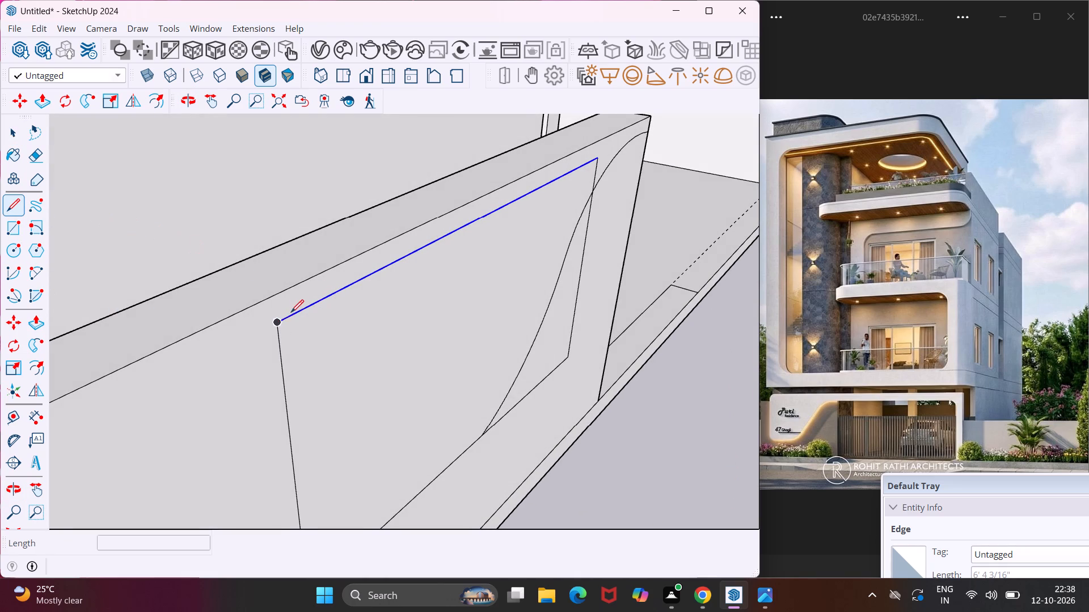
left_click(278, 322)
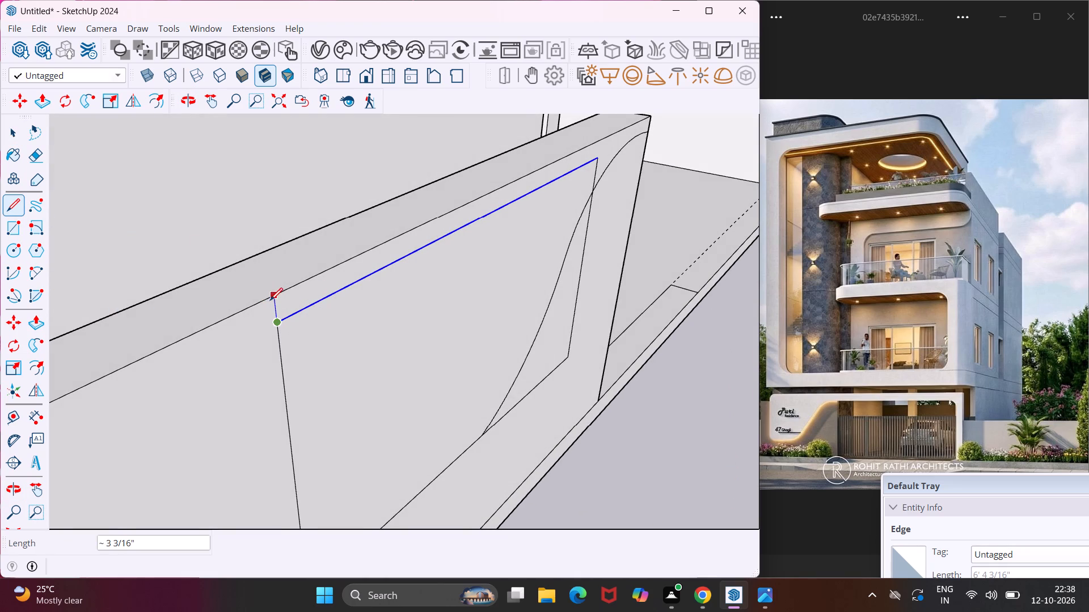
left_click(271, 297)
left_click(273, 295)
middle_click_drag(249, 258, 309, 305)
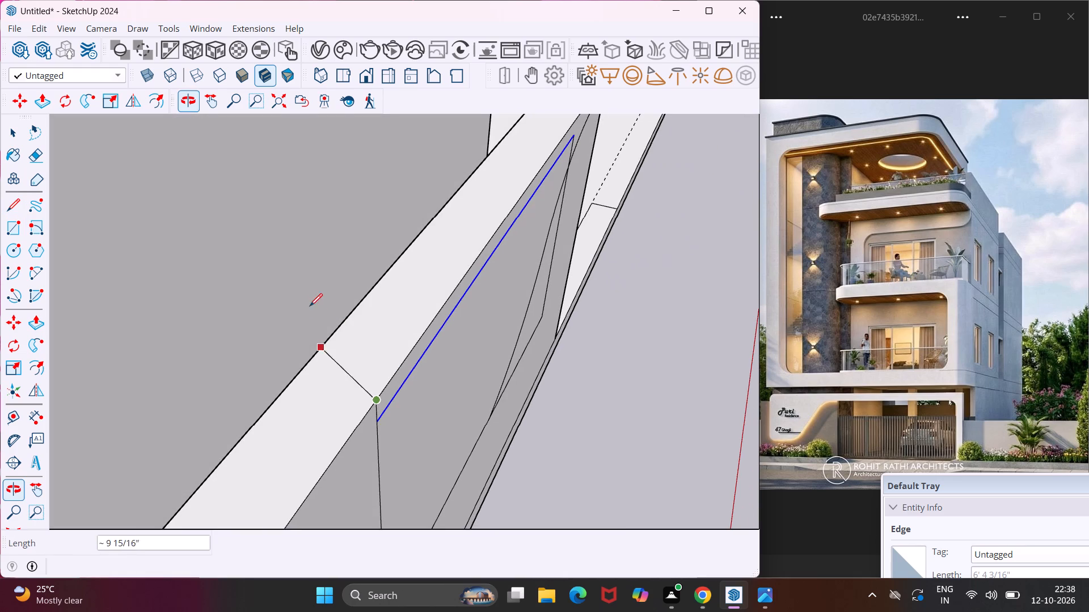
left_click(302, 371)
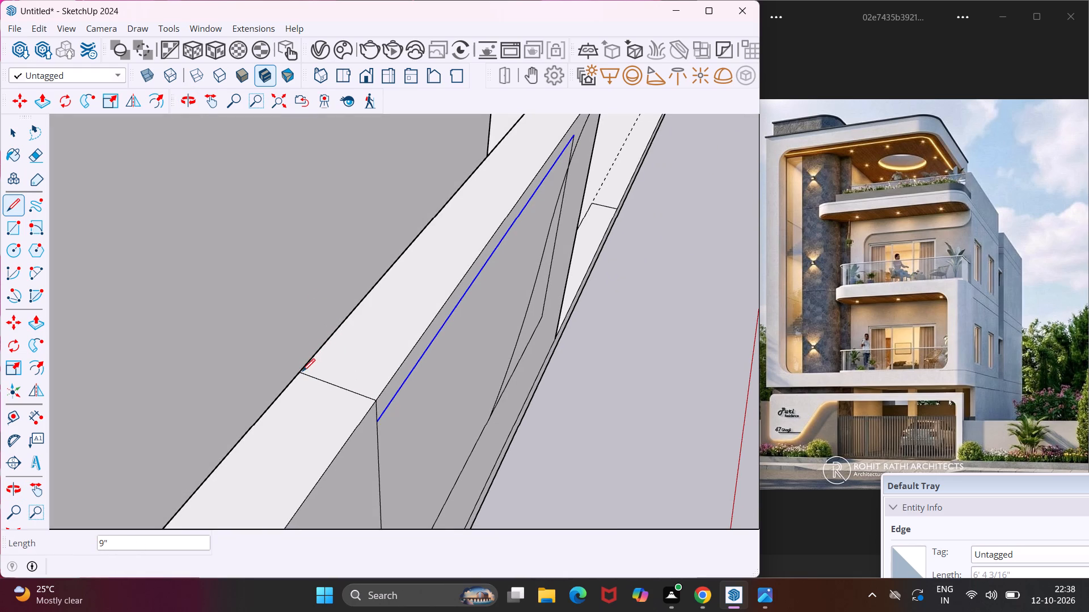
Draw a 9" line across the wall top along its porch-side end edge.
scroll(298, 373, "down", 4)
middle_click_drag(529, 197, 483, 211)
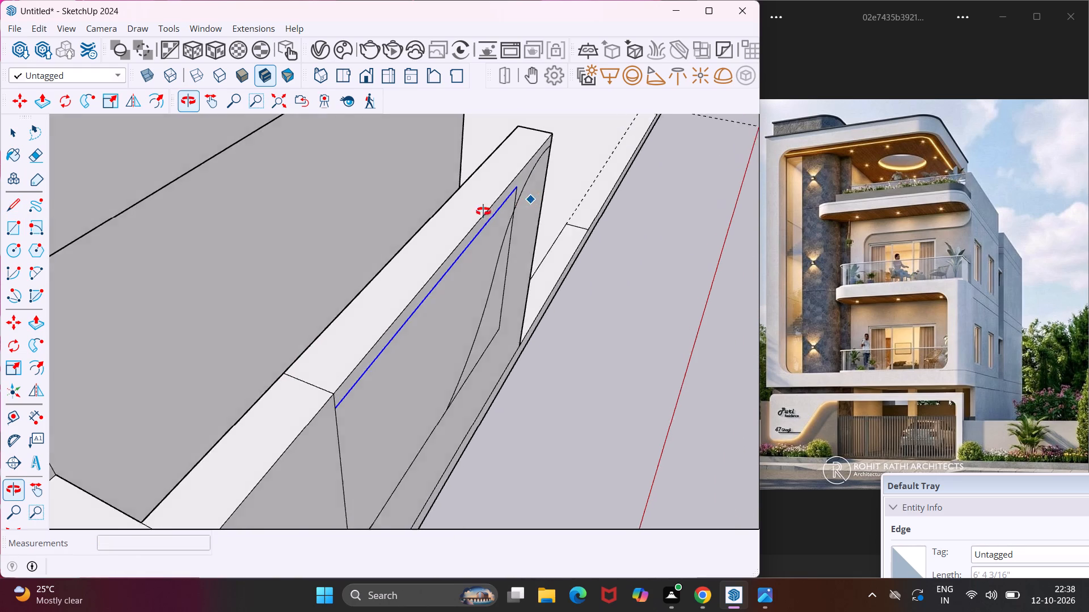
middle_click_drag(483, 211, 319, 244)
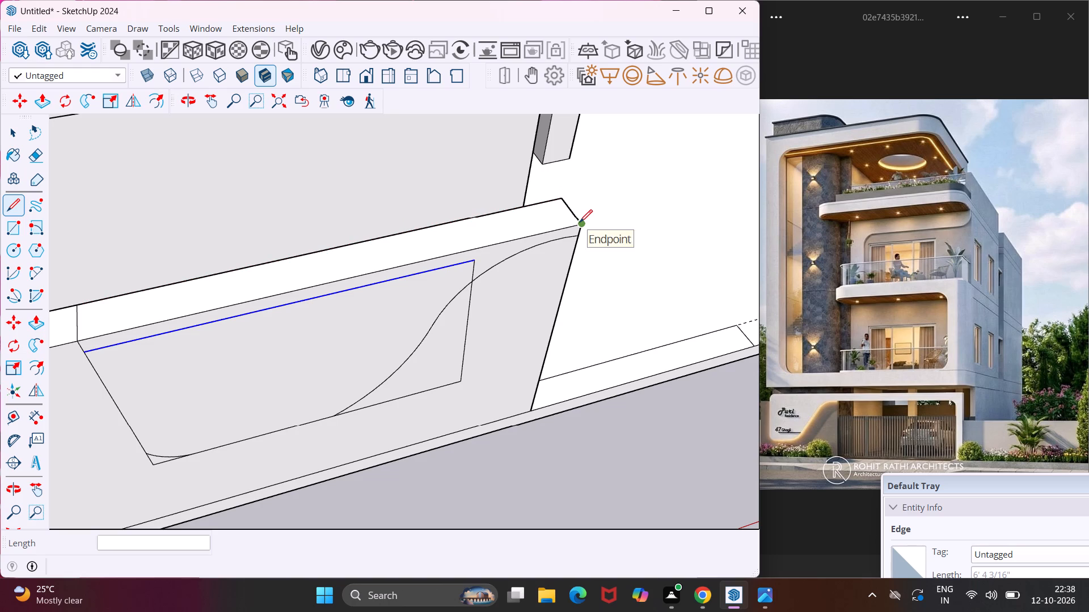
left_click(583, 227)
left_click(563, 196)
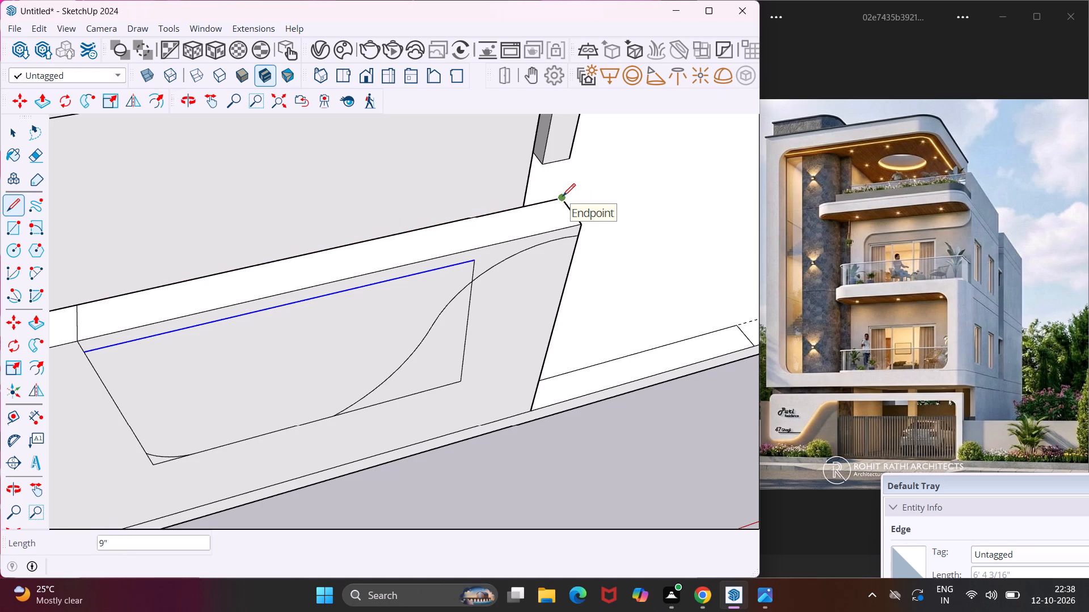
key("Escape")
key("space")
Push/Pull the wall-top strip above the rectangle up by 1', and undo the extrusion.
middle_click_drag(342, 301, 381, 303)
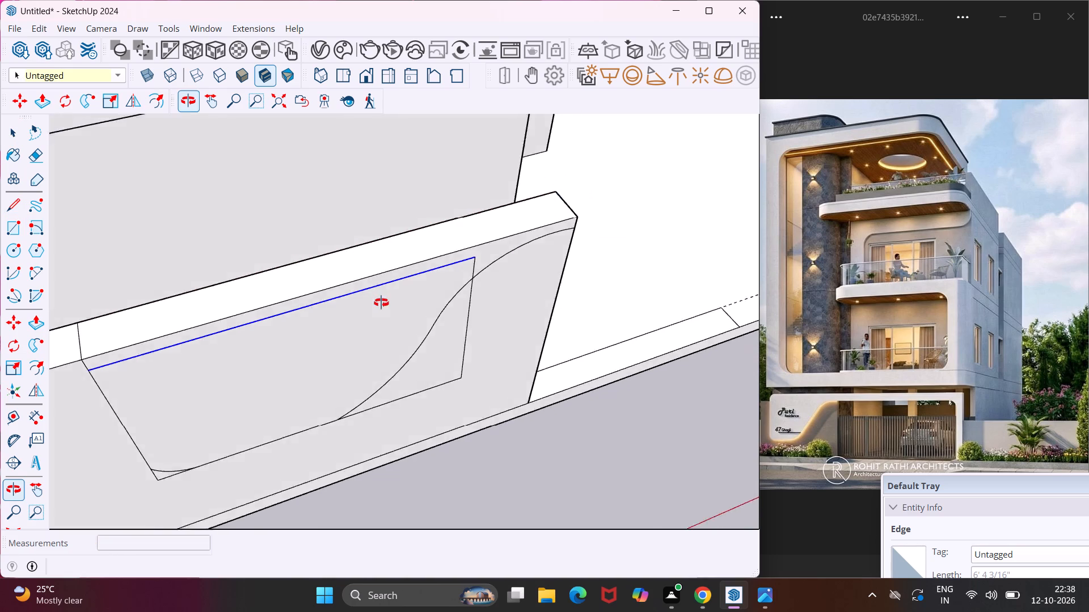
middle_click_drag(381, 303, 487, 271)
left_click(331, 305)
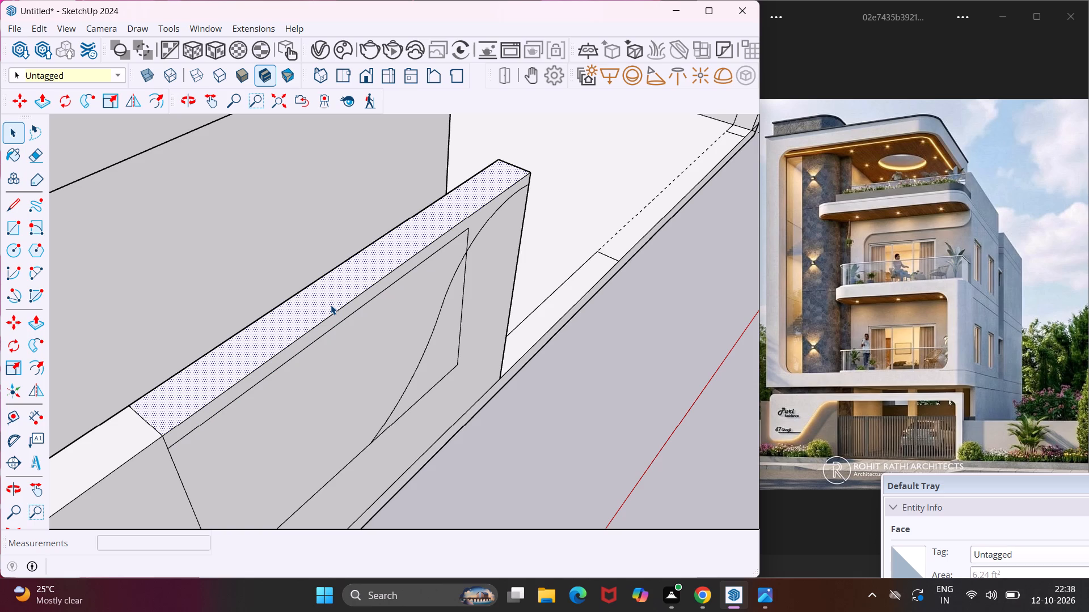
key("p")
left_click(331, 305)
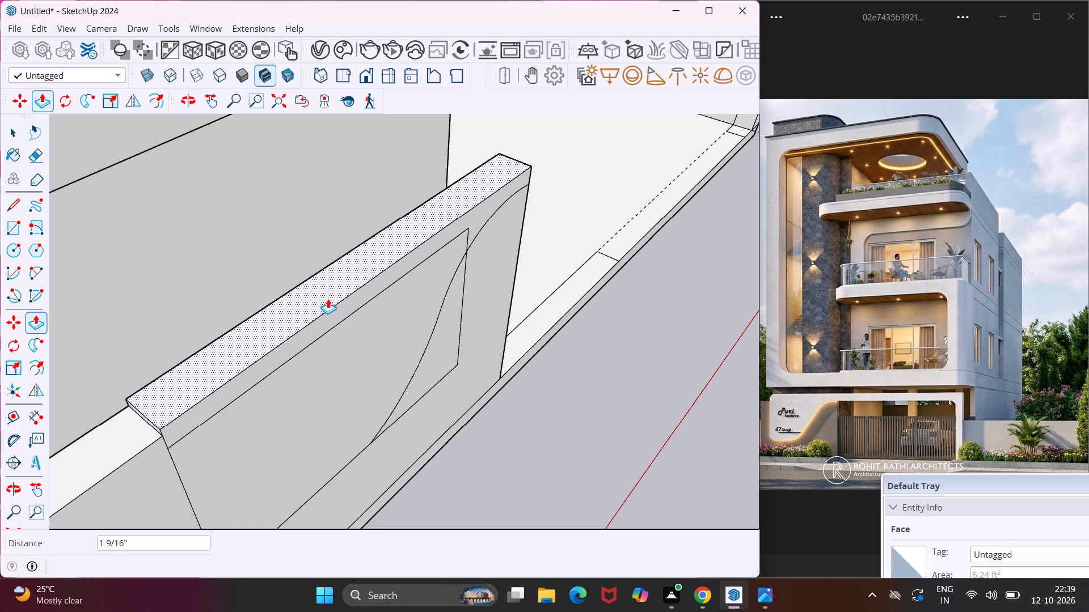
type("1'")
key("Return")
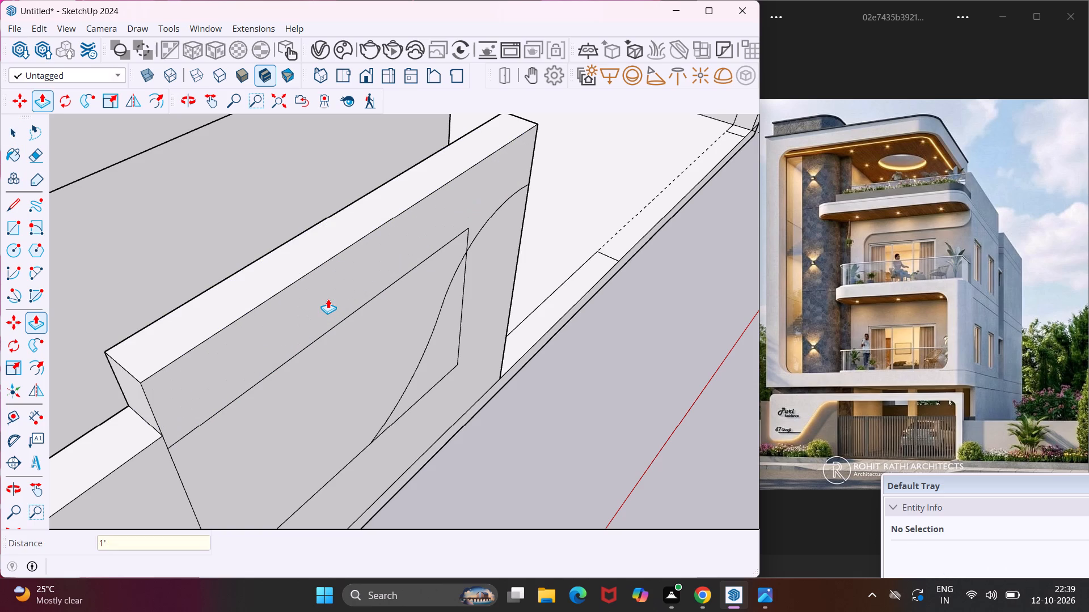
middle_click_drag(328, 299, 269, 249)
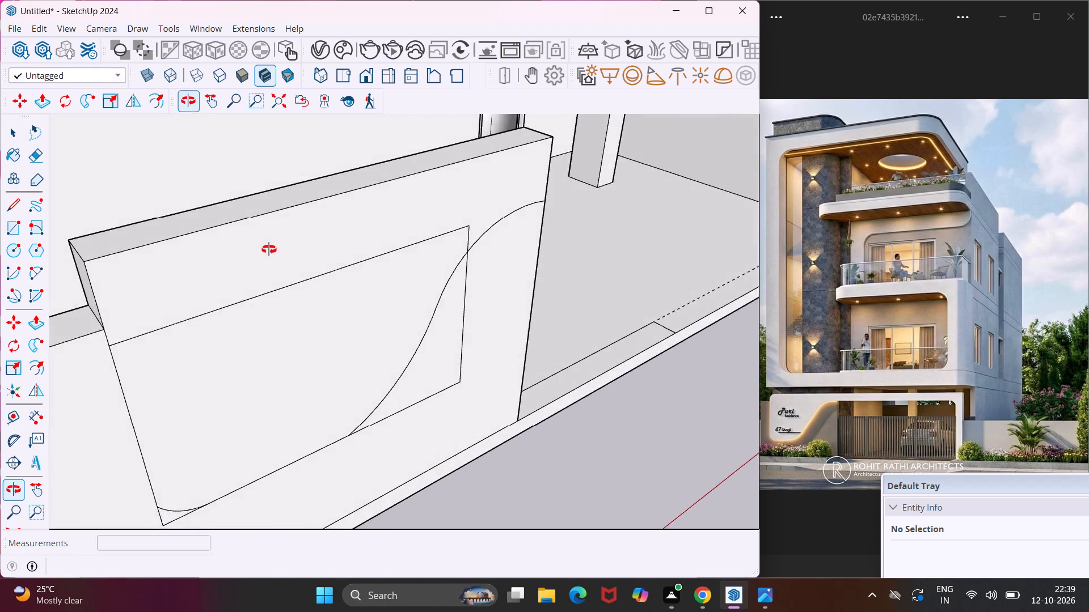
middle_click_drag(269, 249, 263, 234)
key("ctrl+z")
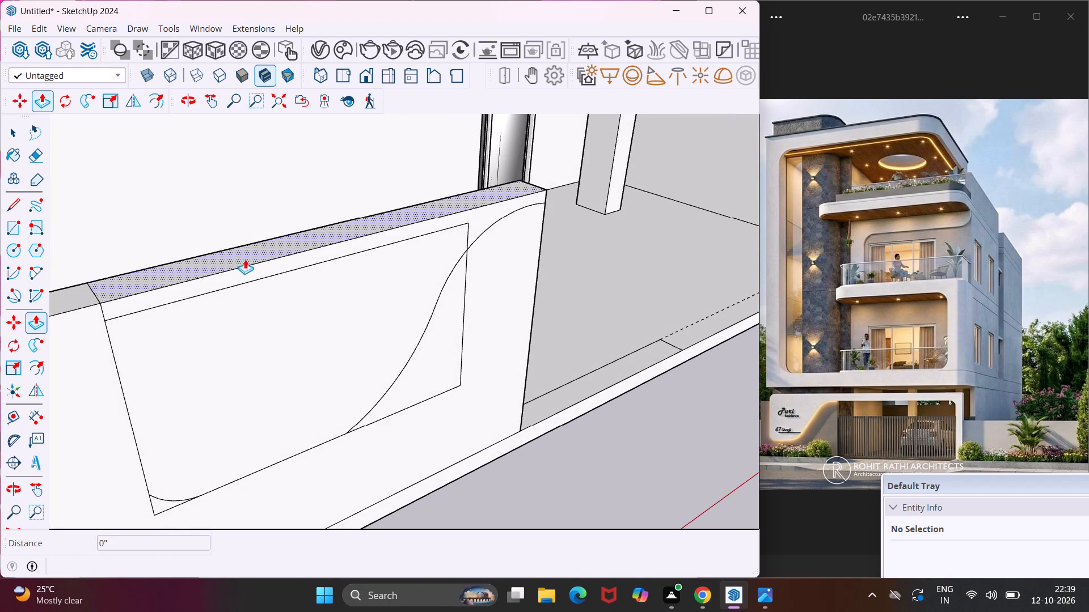
Push/Pull the wall-top strip above the rectangle up by about 5 5/16".
left_click(235, 255)
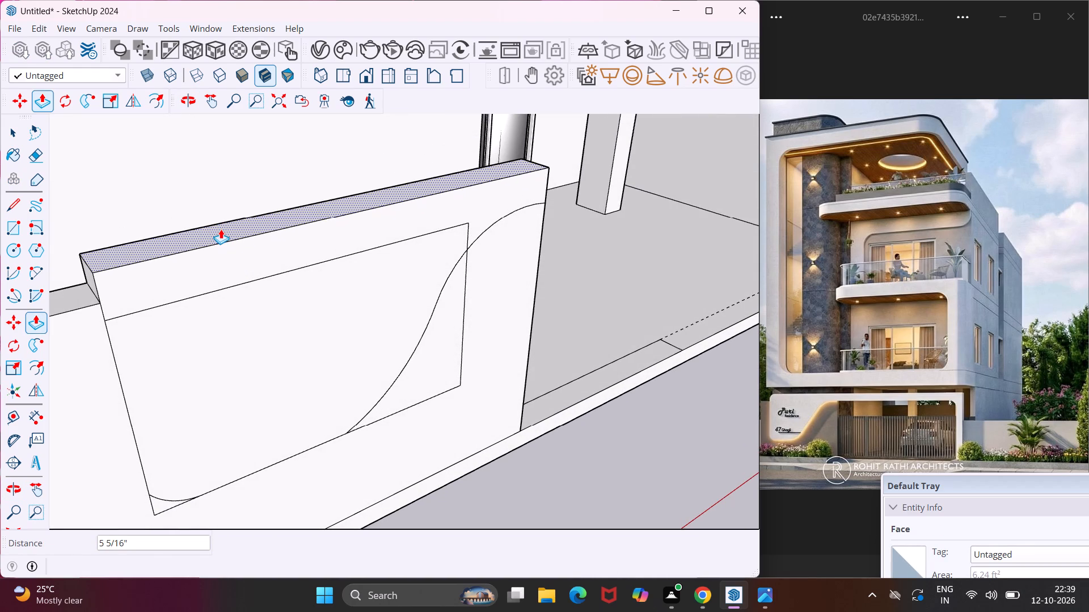
left_click(221, 229)
key("Escape")
key("space")
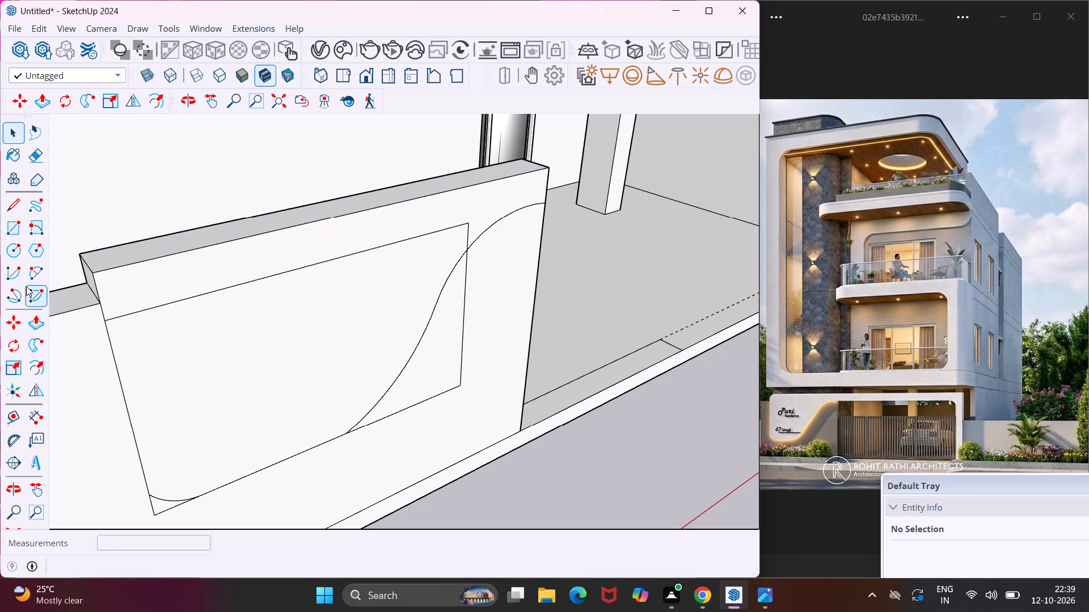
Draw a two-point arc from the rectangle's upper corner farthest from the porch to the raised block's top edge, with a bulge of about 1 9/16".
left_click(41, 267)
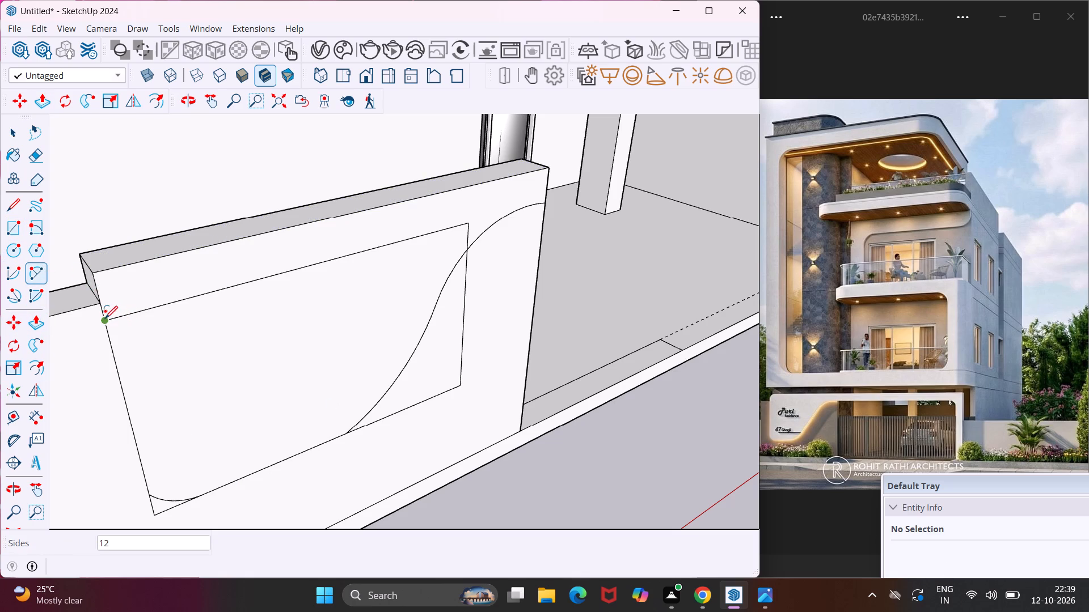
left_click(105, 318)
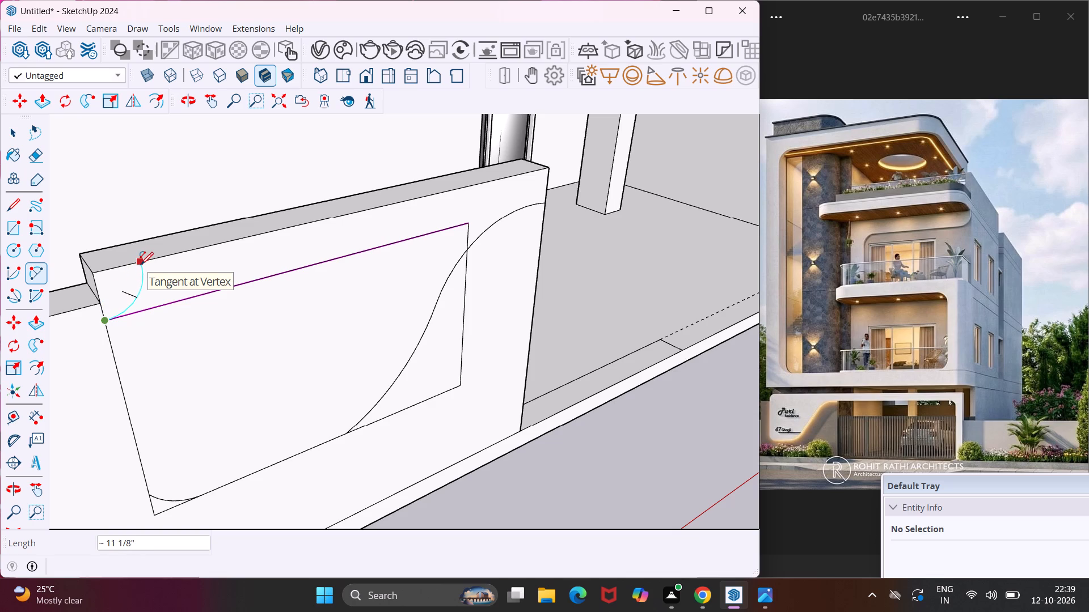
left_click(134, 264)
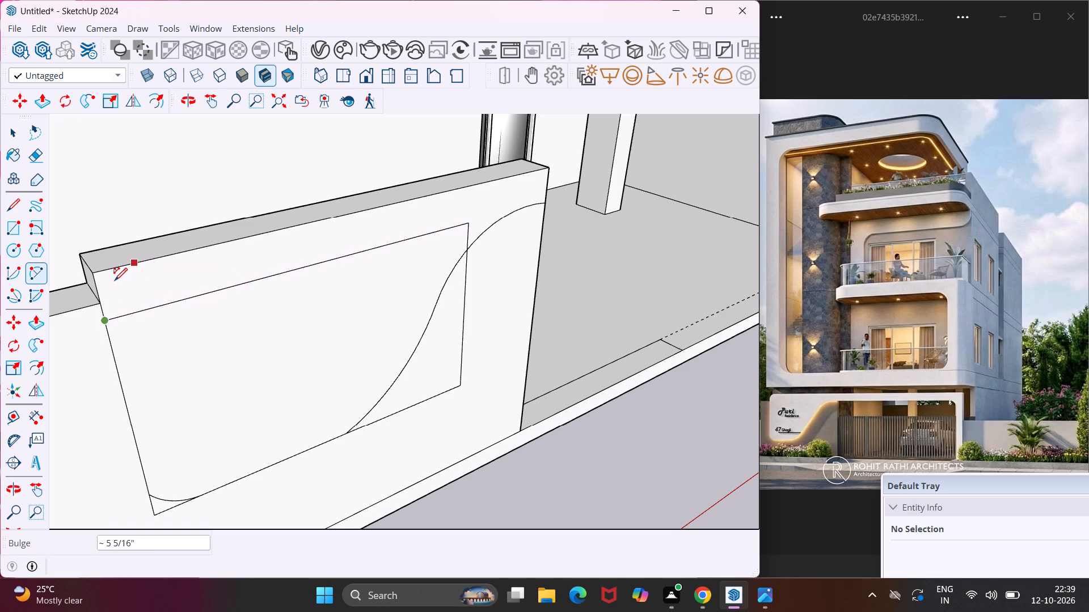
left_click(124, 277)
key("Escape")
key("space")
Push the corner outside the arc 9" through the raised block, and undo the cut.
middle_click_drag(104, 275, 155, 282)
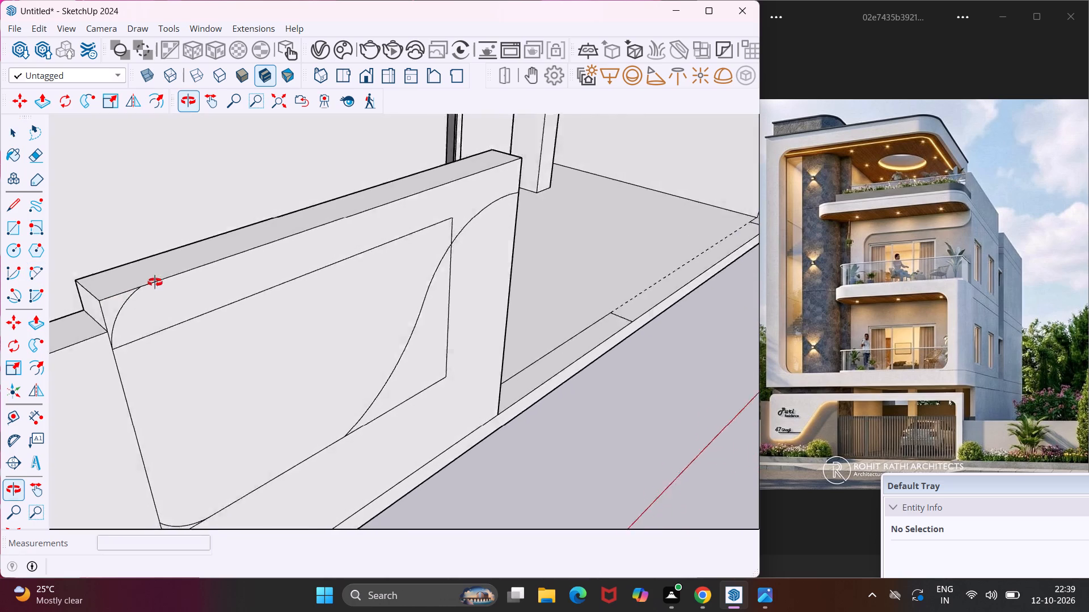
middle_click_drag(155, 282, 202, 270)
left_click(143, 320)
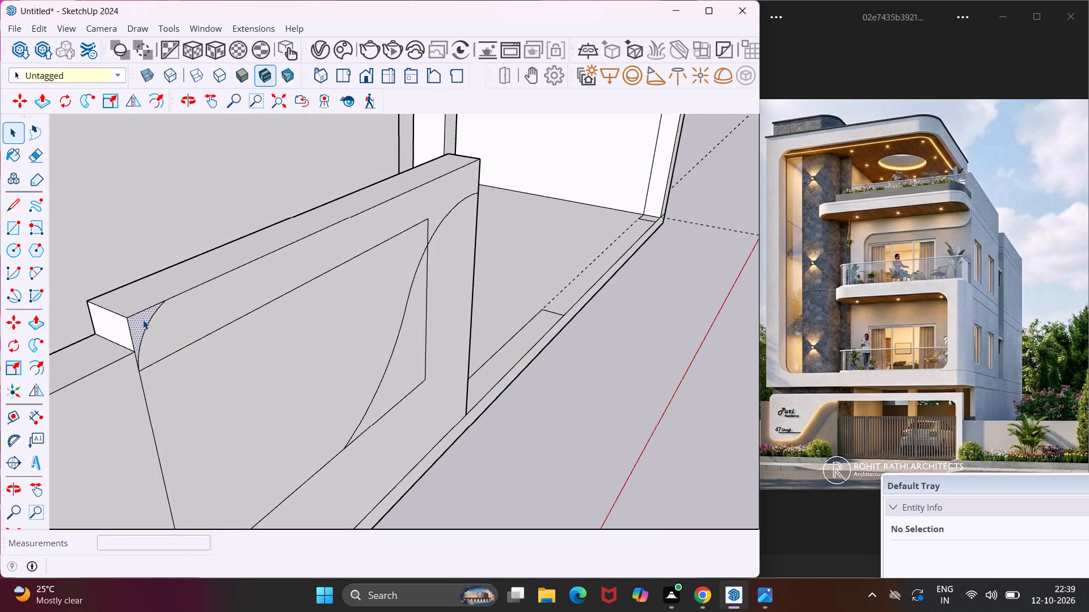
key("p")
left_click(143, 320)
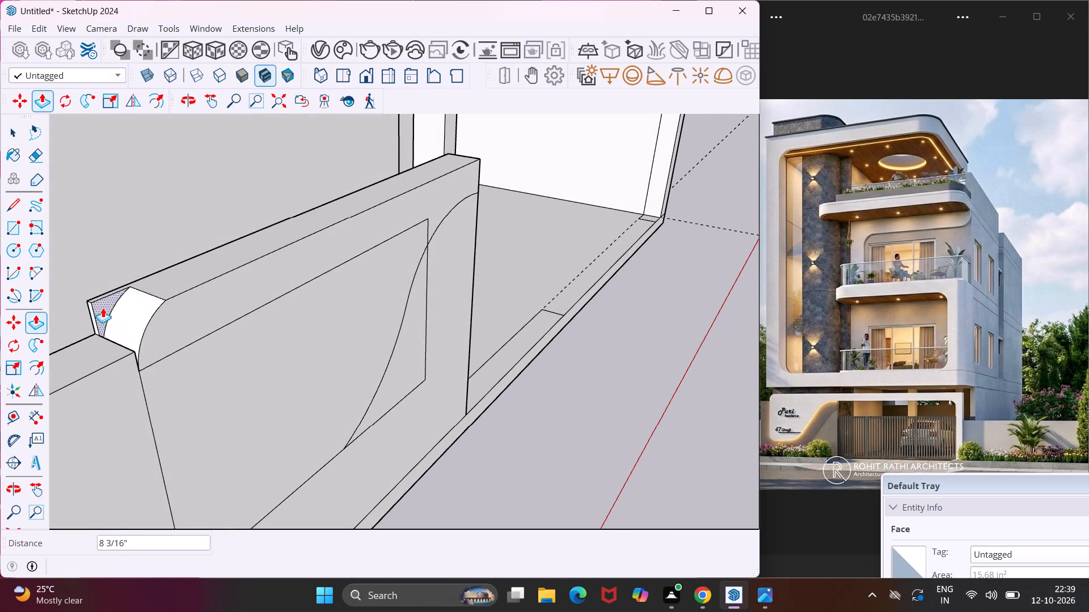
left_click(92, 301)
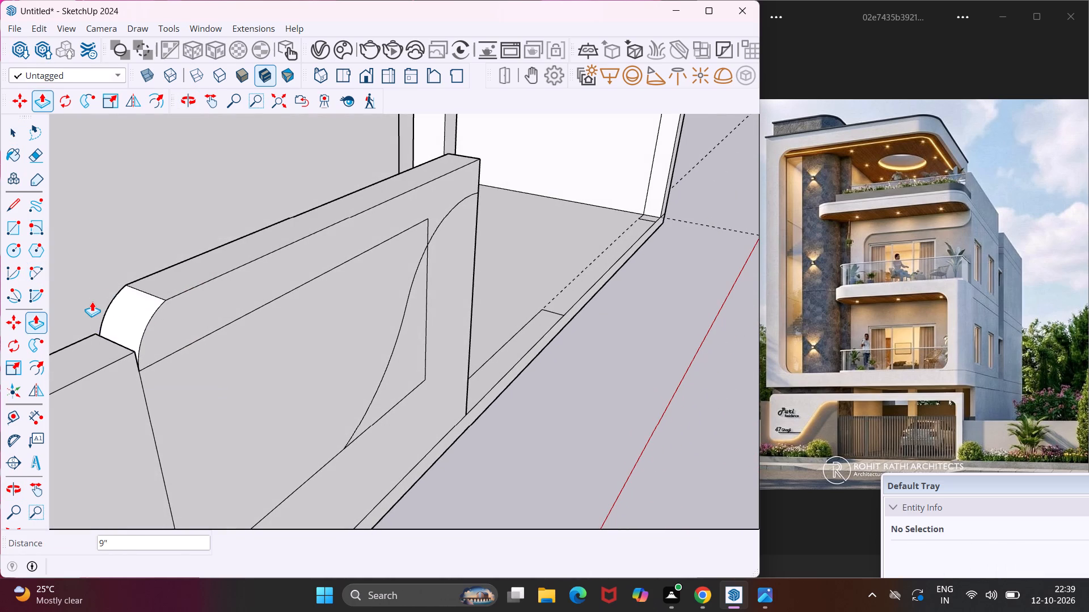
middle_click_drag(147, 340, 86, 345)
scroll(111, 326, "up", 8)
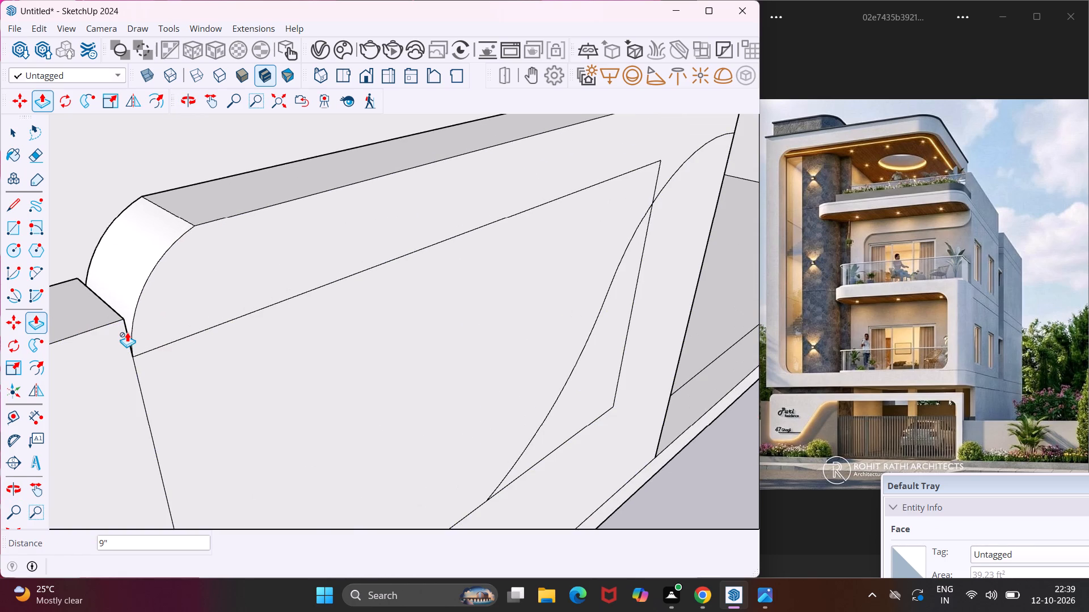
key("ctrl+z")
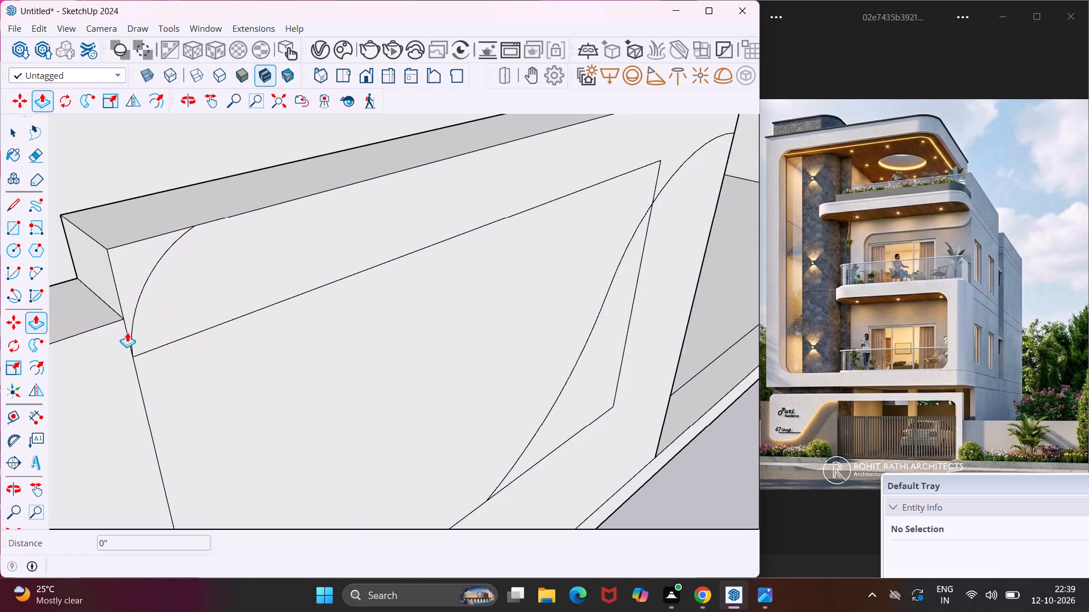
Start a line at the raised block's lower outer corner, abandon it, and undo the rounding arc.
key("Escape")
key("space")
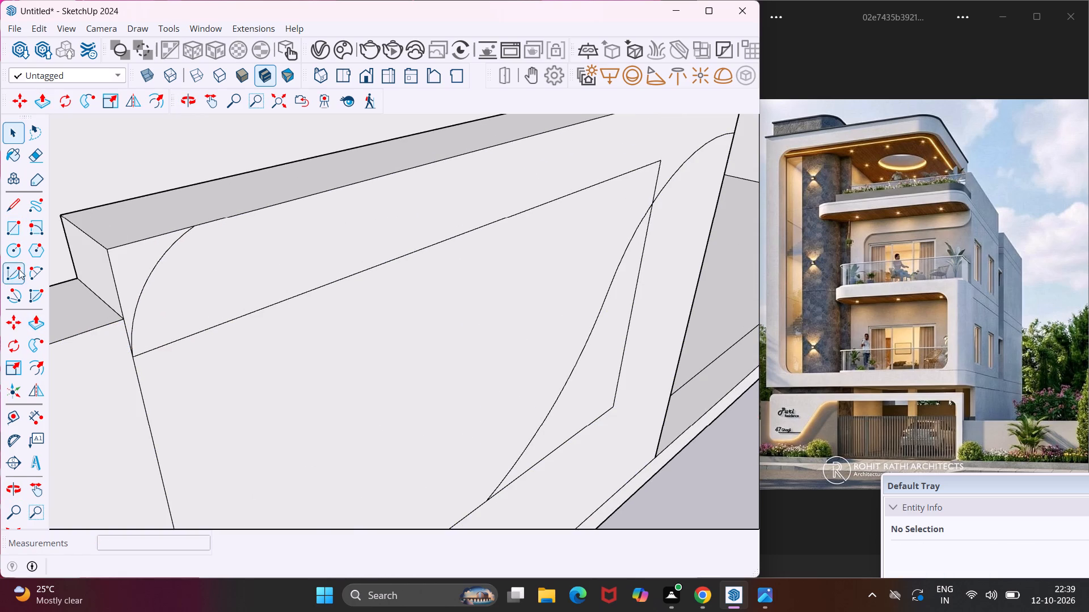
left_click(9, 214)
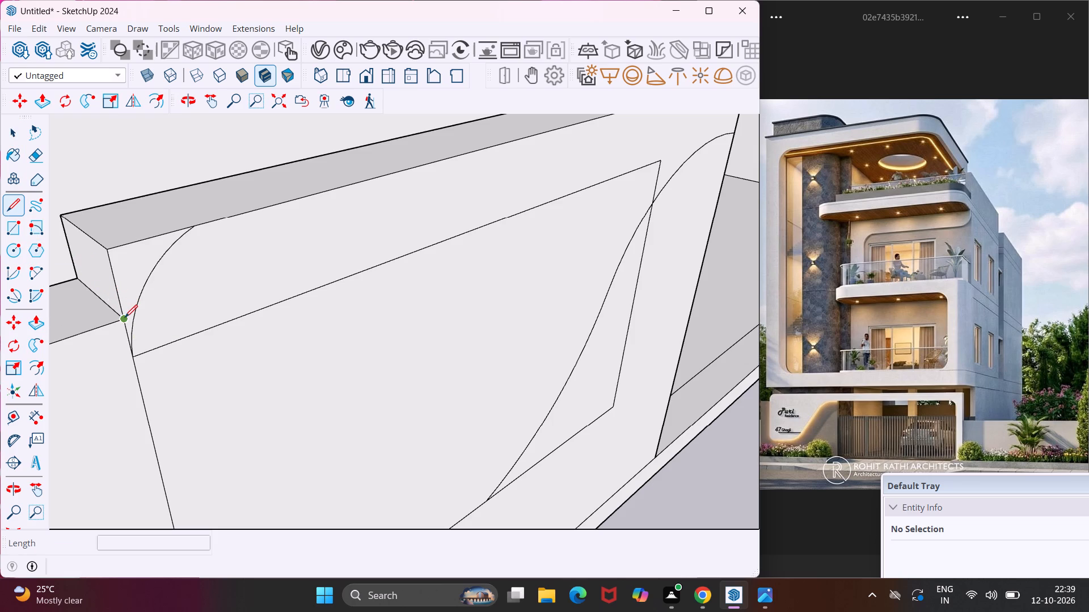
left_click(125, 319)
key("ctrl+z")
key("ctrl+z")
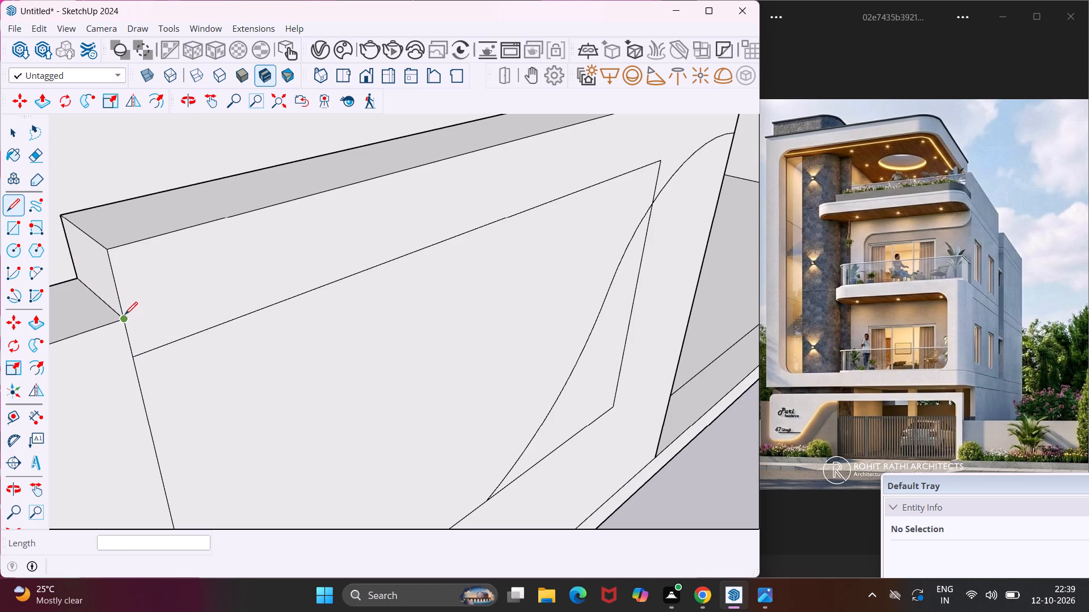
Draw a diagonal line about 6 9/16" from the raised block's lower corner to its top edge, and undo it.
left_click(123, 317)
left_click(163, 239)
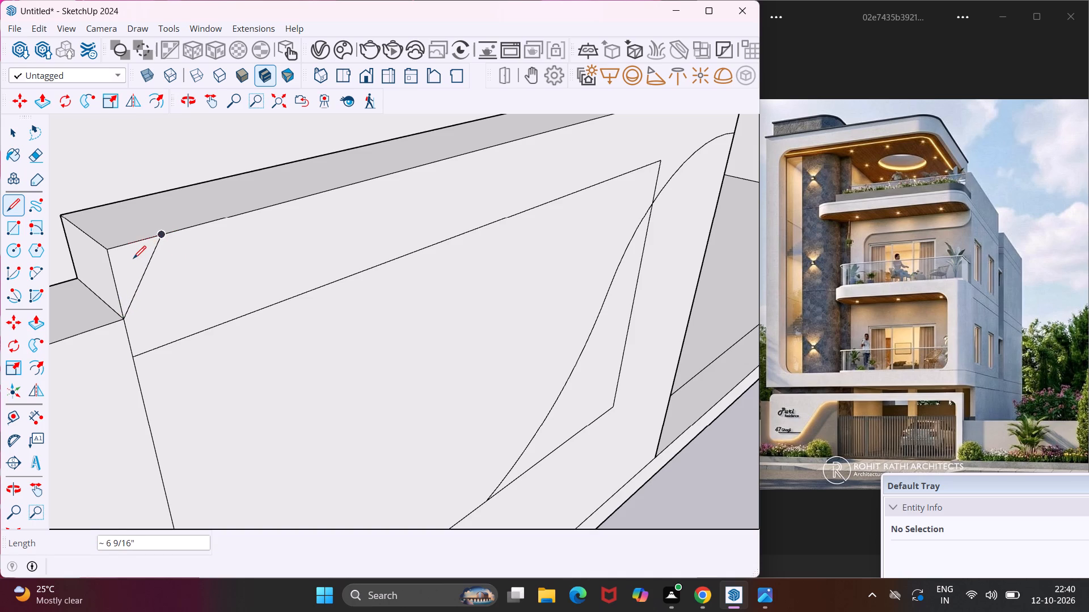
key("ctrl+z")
Draw a two-point arc from the raised block's lower corner farthest from the porch to its top edge, with a bulge of about 1 1/8".
left_click(37, 273)
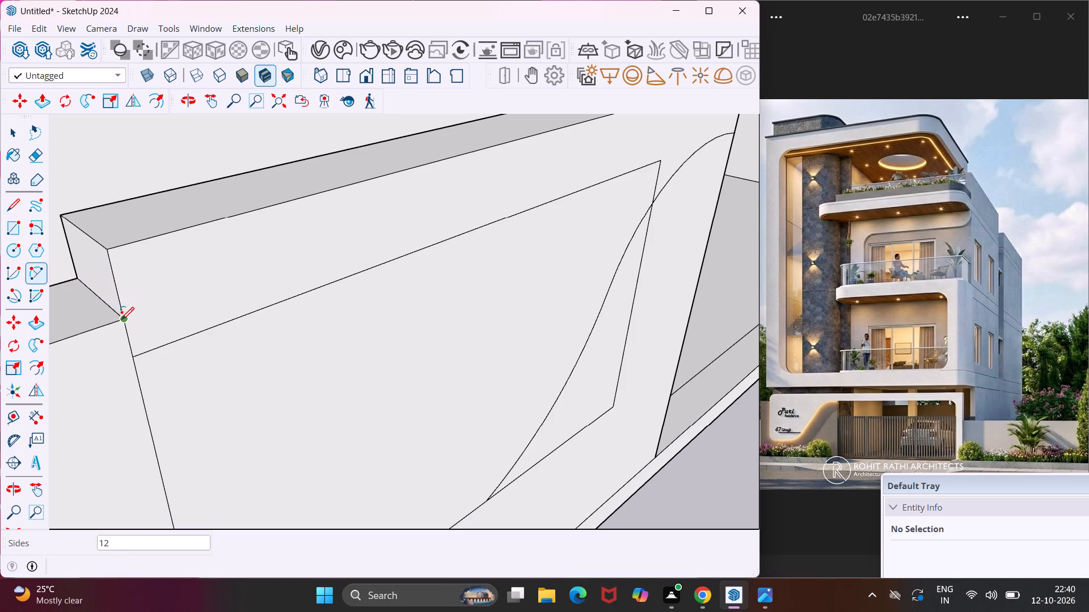
left_click(121, 320)
left_click(173, 232)
middle_click_drag(130, 261, 82, 254)
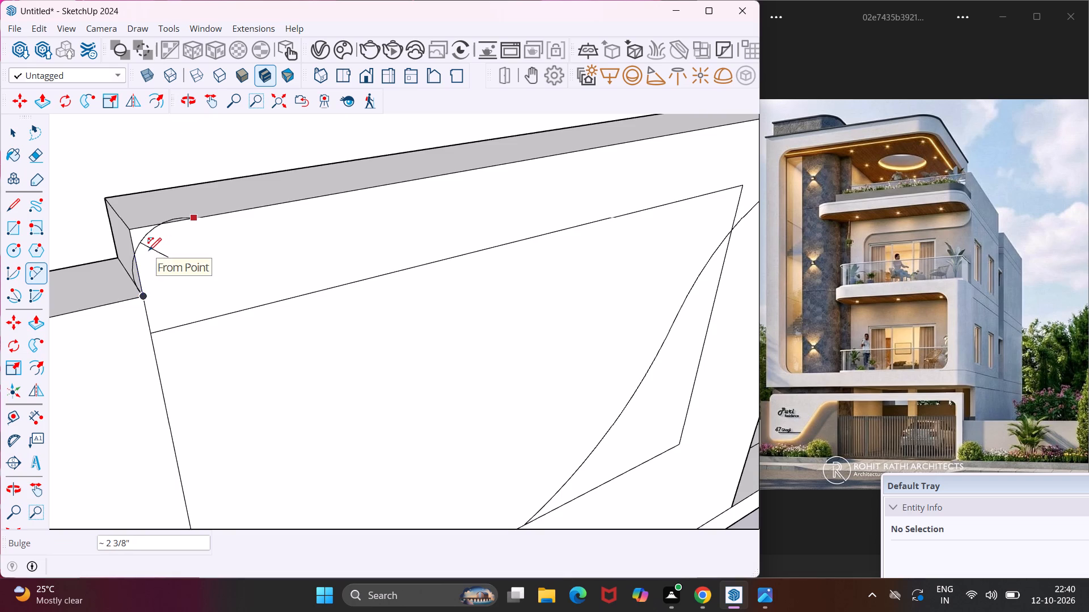
middle_click_drag(155, 251, 91, 250)
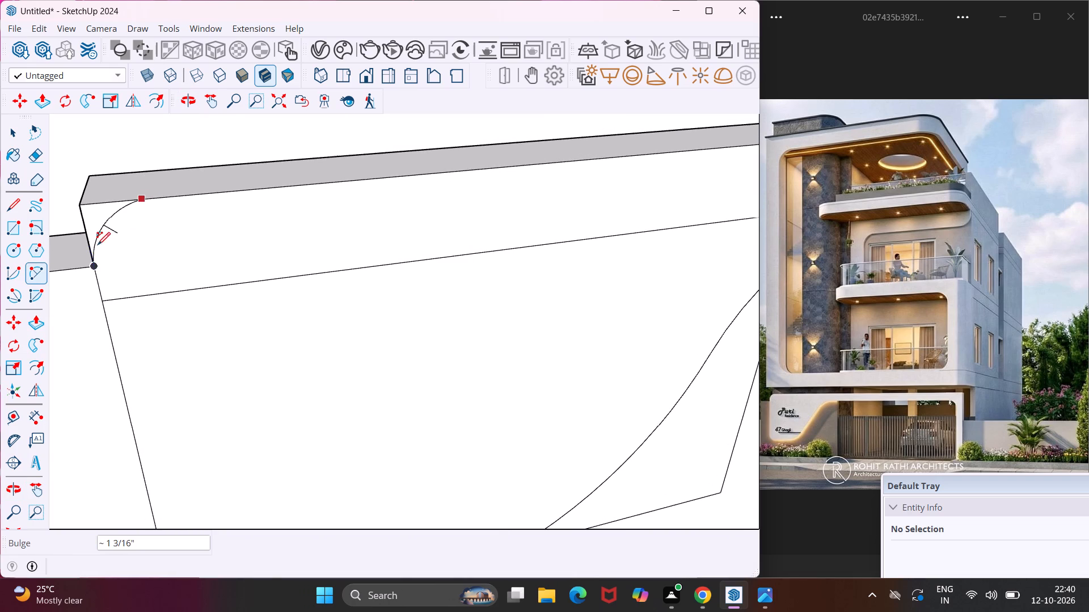
left_click(99, 240)
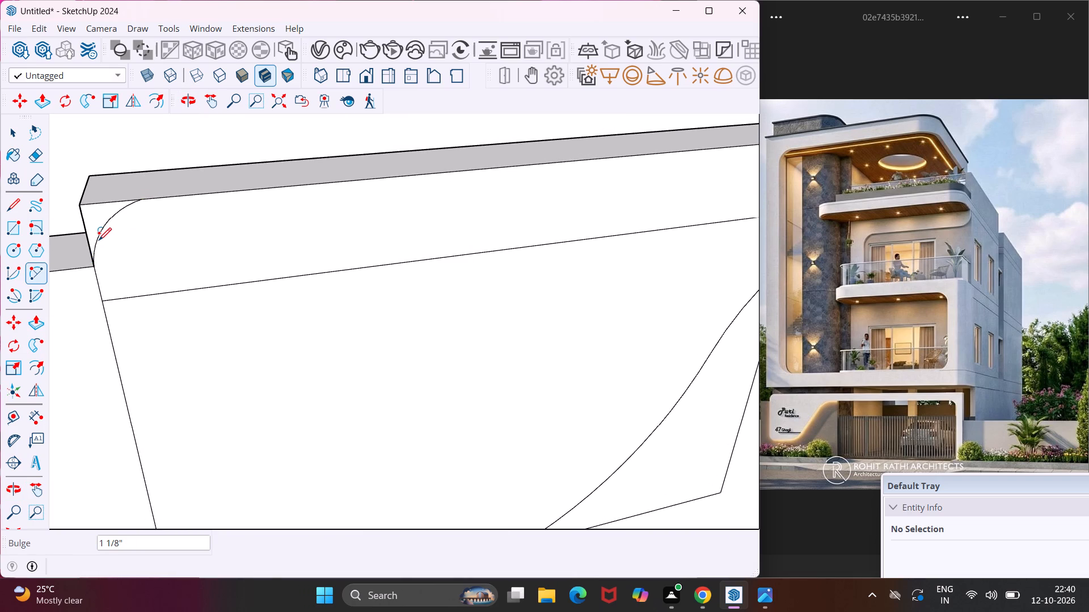
key("Escape")
key("space")
Push the corner face outside the arc 9" through the raised block to round its end.
left_click(92, 231)
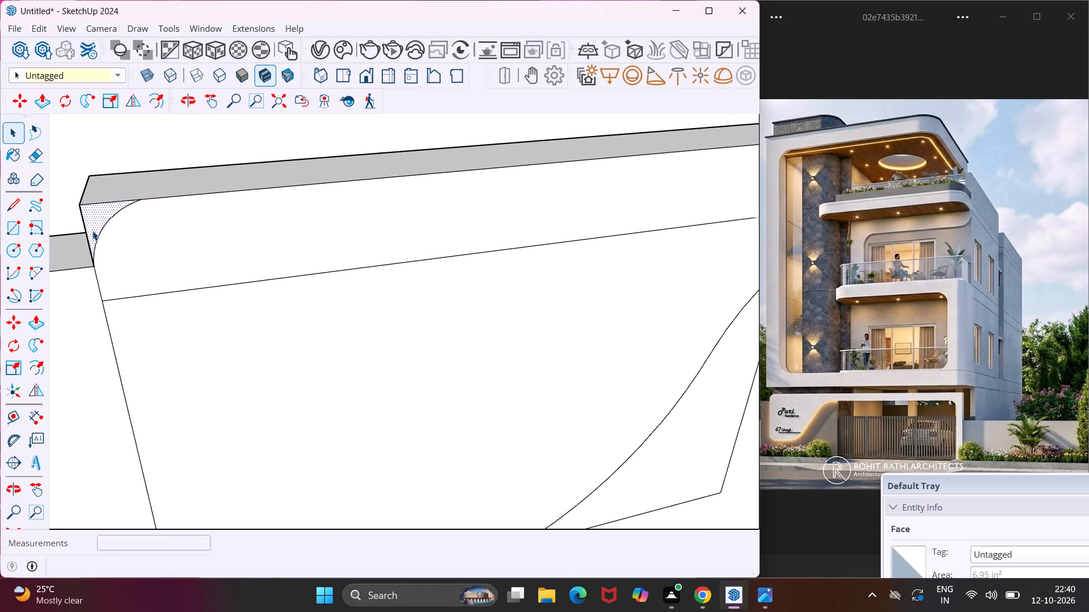
key("p")
left_click(92, 231)
middle_click_drag(91, 184, 260, 220)
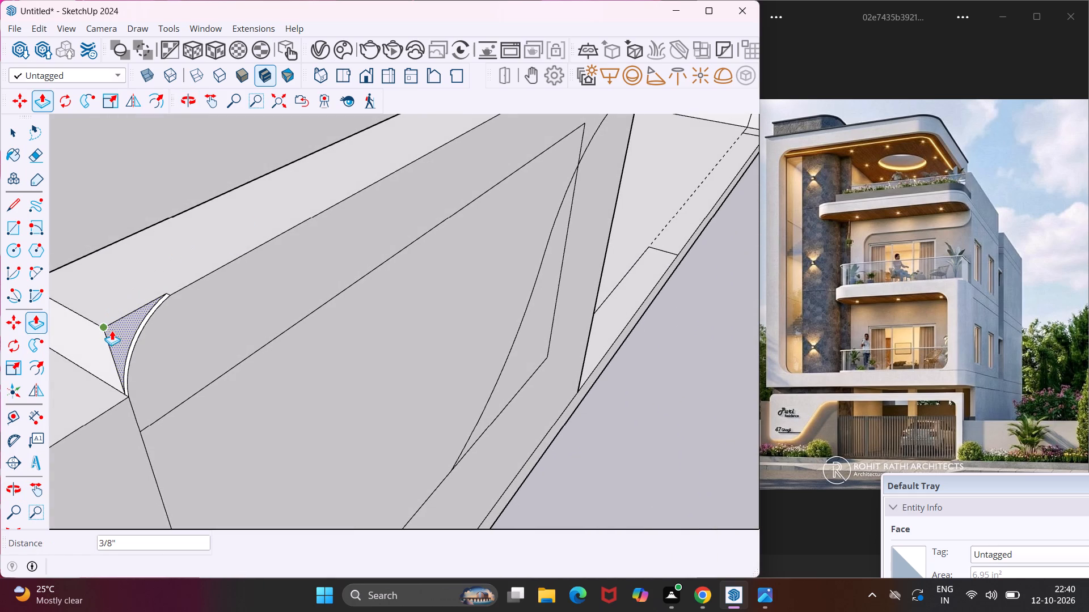
key("Escape")
key("ctrl+z")
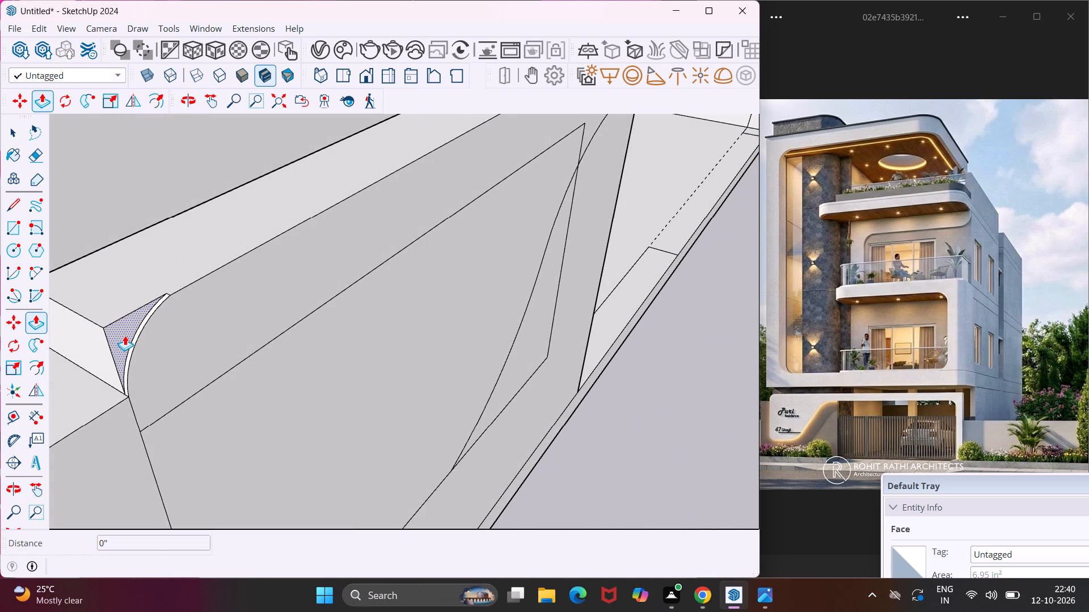
left_click(125, 335)
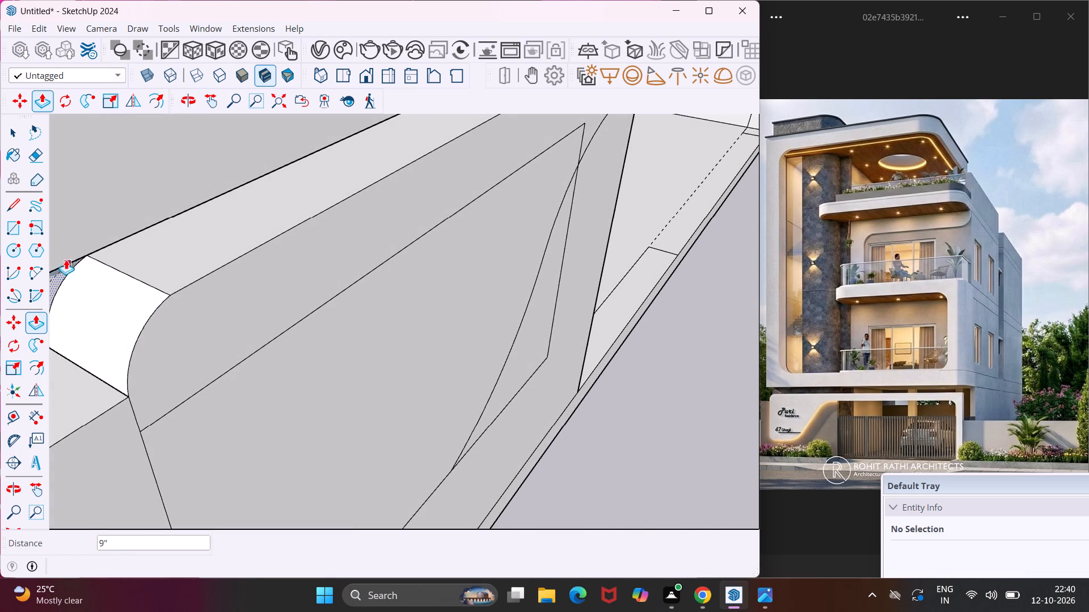
Push the sliver outside the wall's rounded upper corner back 9" to cut it away.
left_click(68, 261)
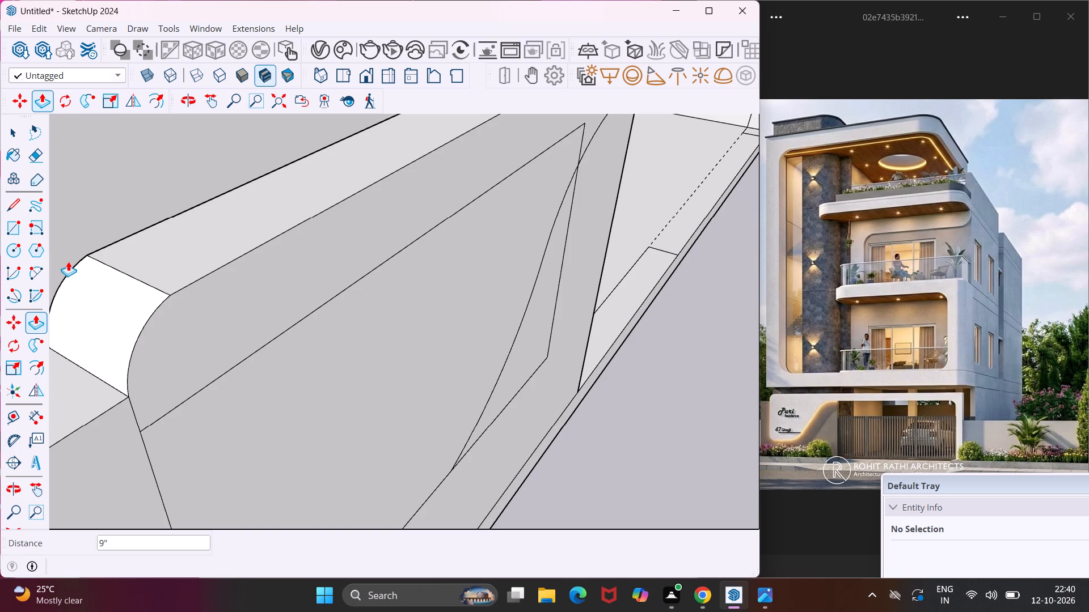
key("Escape")
key("space")
Erase the leftover straight construction edges on the gate wall's face, leaving only the outline of the curved panel.
scroll(149, 279, "down", 9)
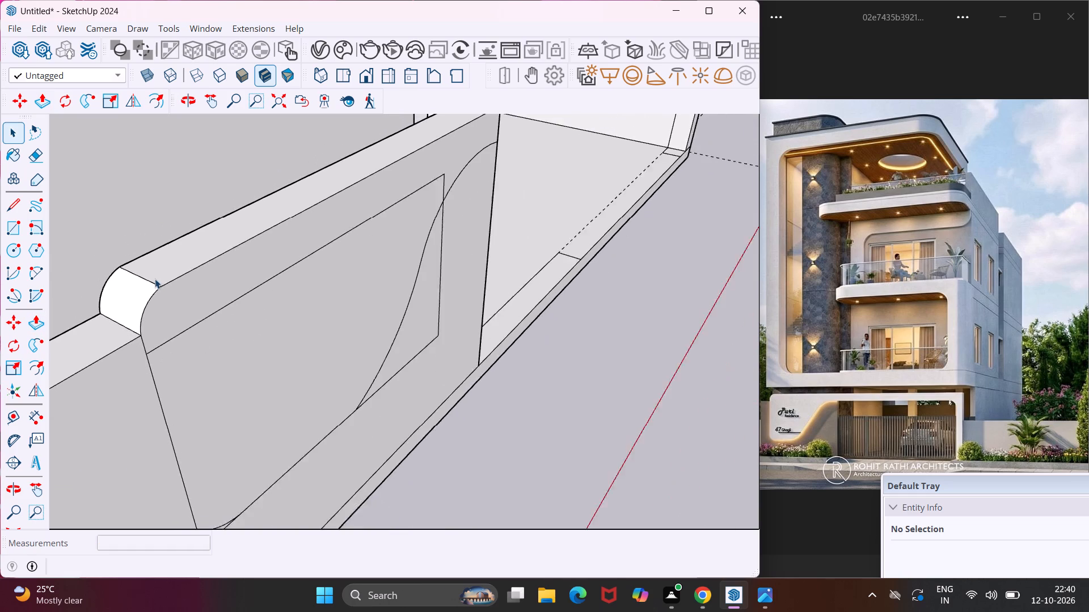
middle_click_drag(298, 325, 122, 301)
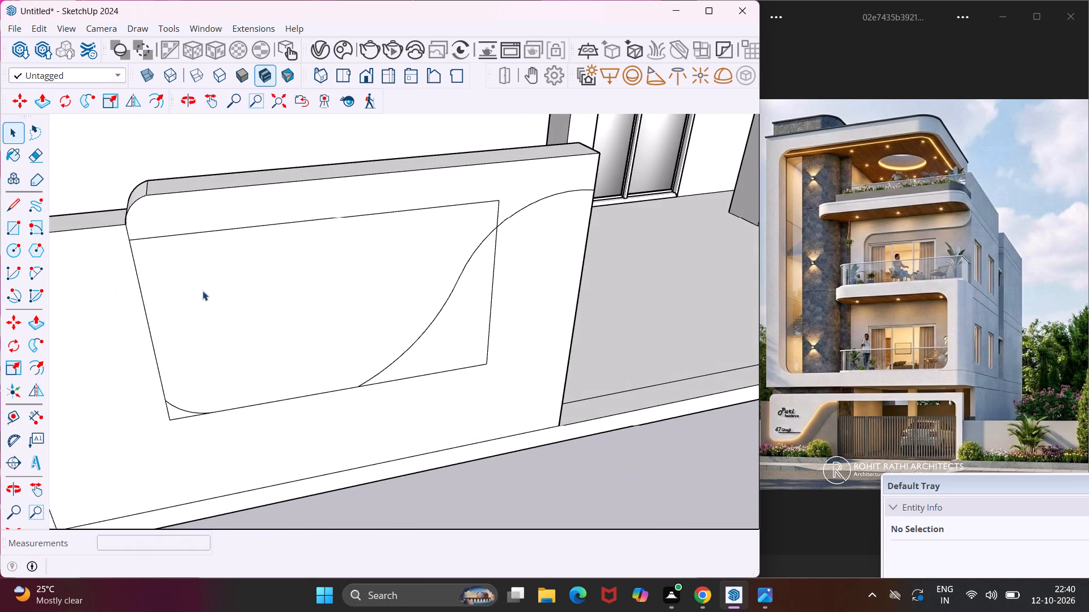
key("e")
left_click(208, 232)
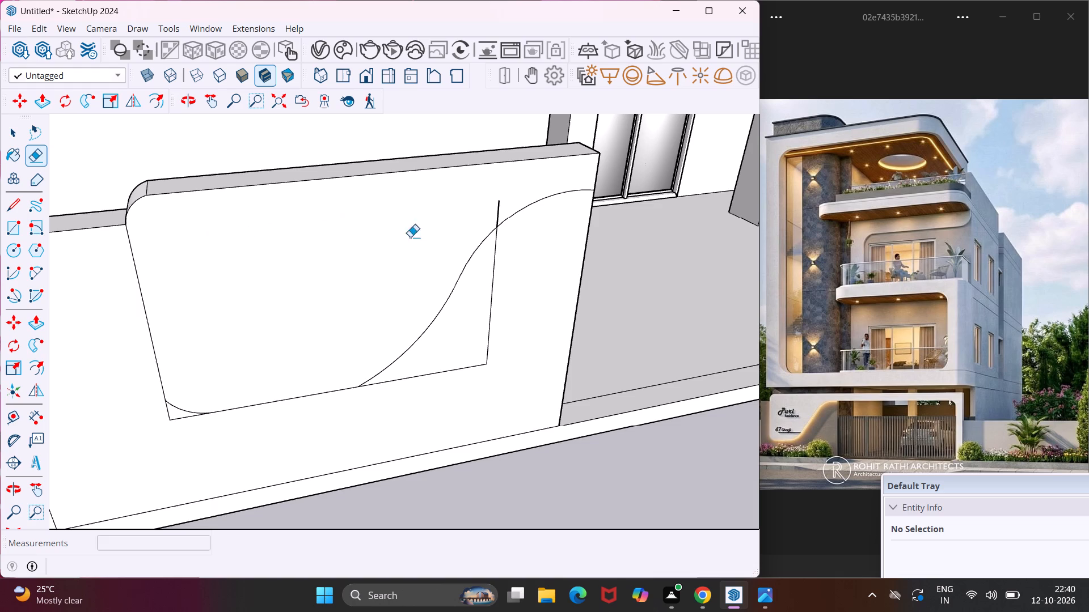
left_click(498, 211)
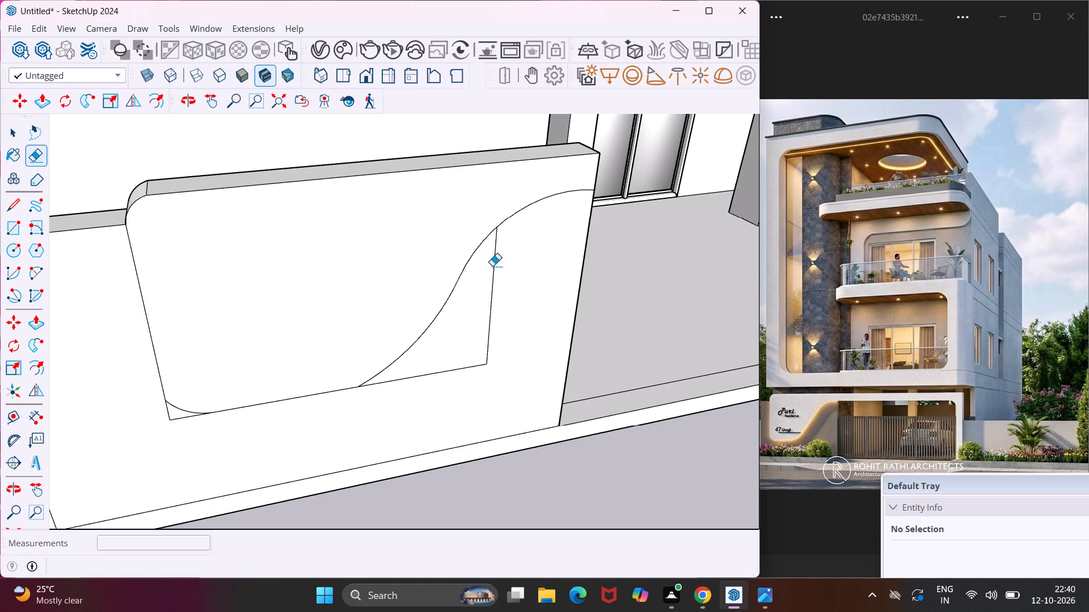
left_click(493, 269)
left_click(438, 374)
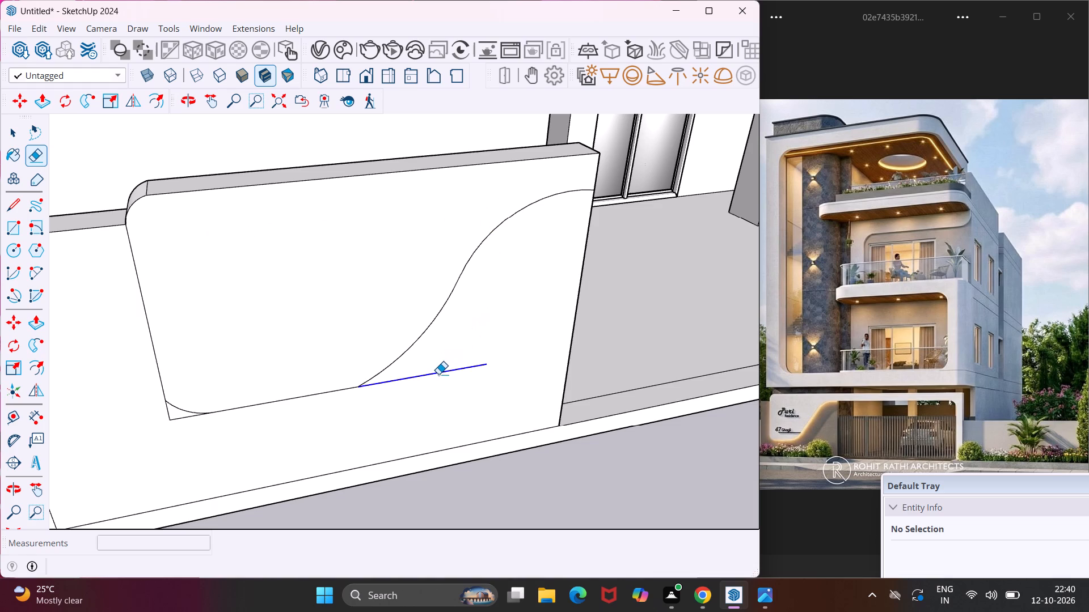
left_click(181, 418)
left_click(167, 411)
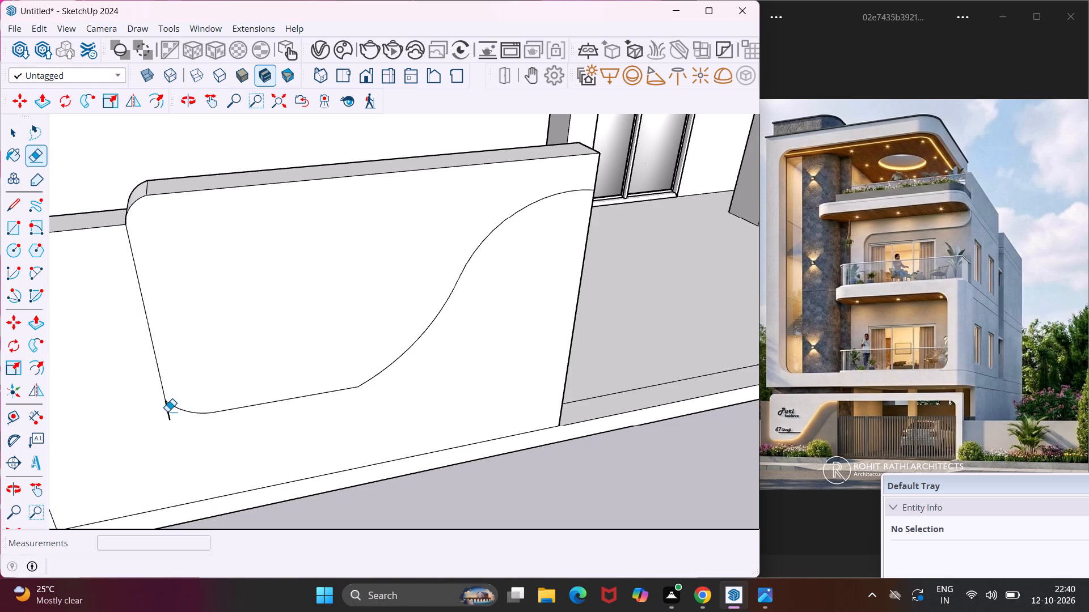
key("Escape")
key("space")
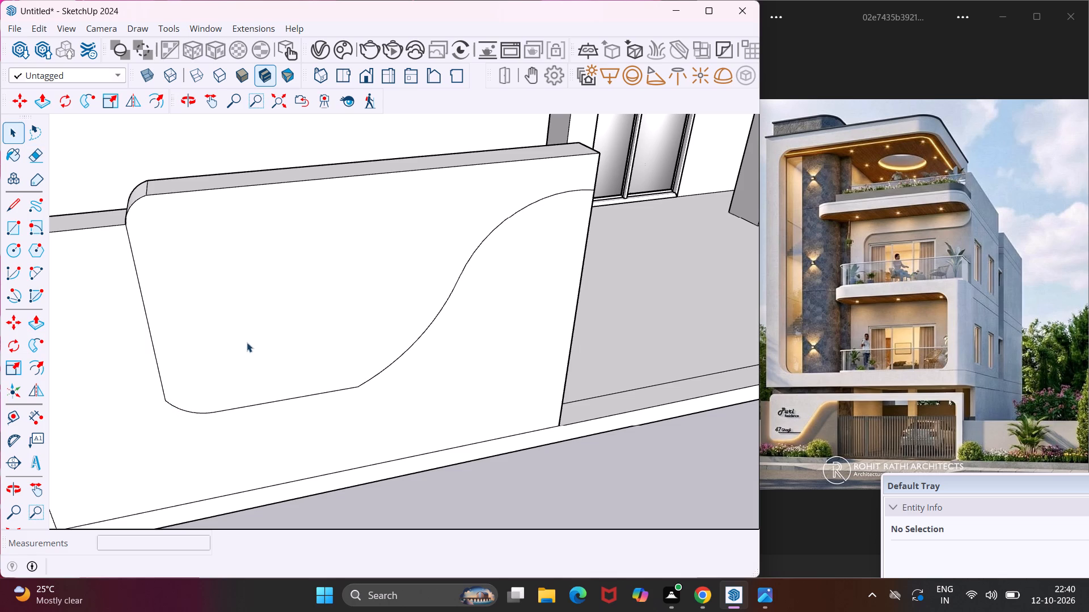
Push/Pull the curved panel face outward 1 3/4" from the gate wall.
left_click(250, 339)
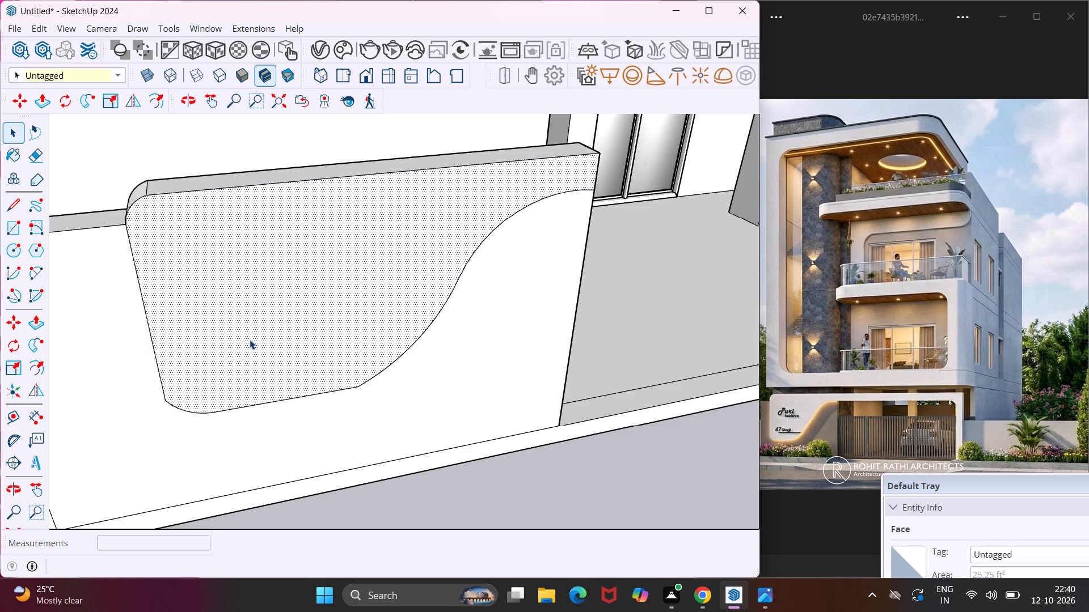
key("p")
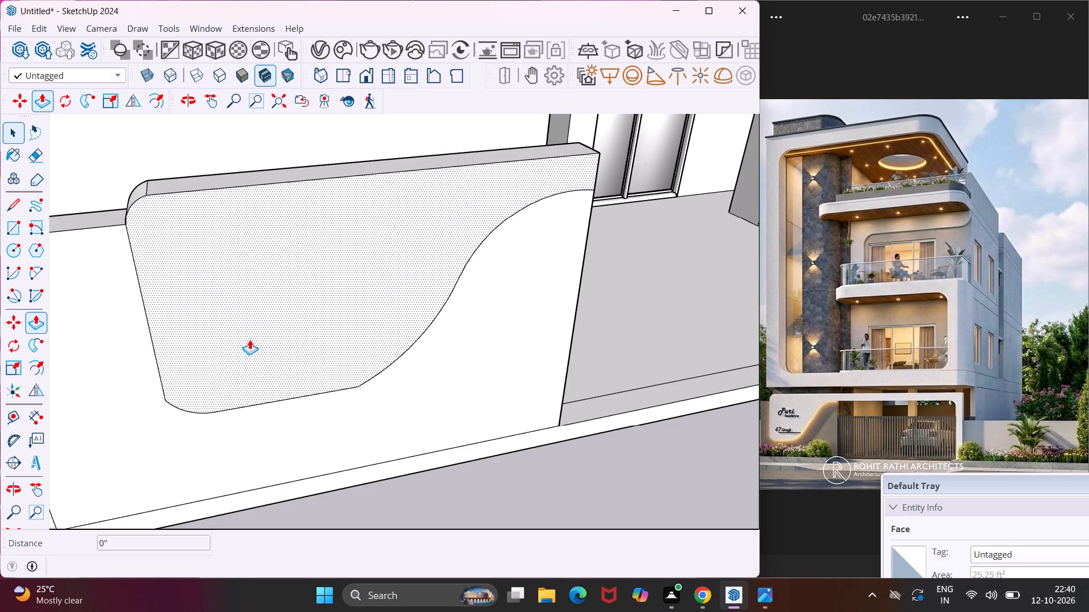
left_click(250, 339)
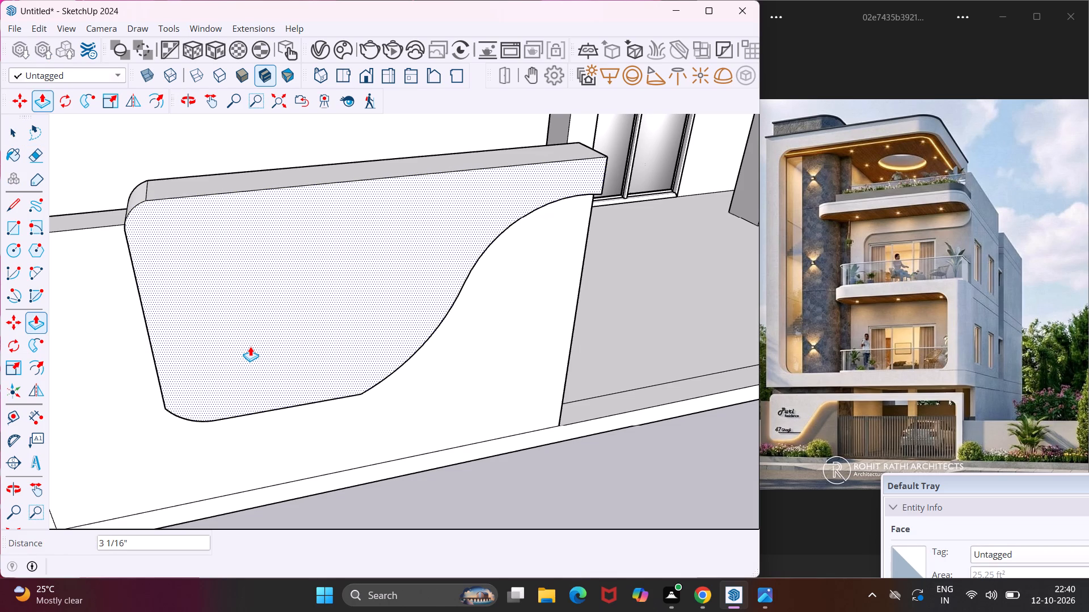
middle_click_drag(250, 346, 0, 283)
middle_click_drag(307, 268, 257, 253)
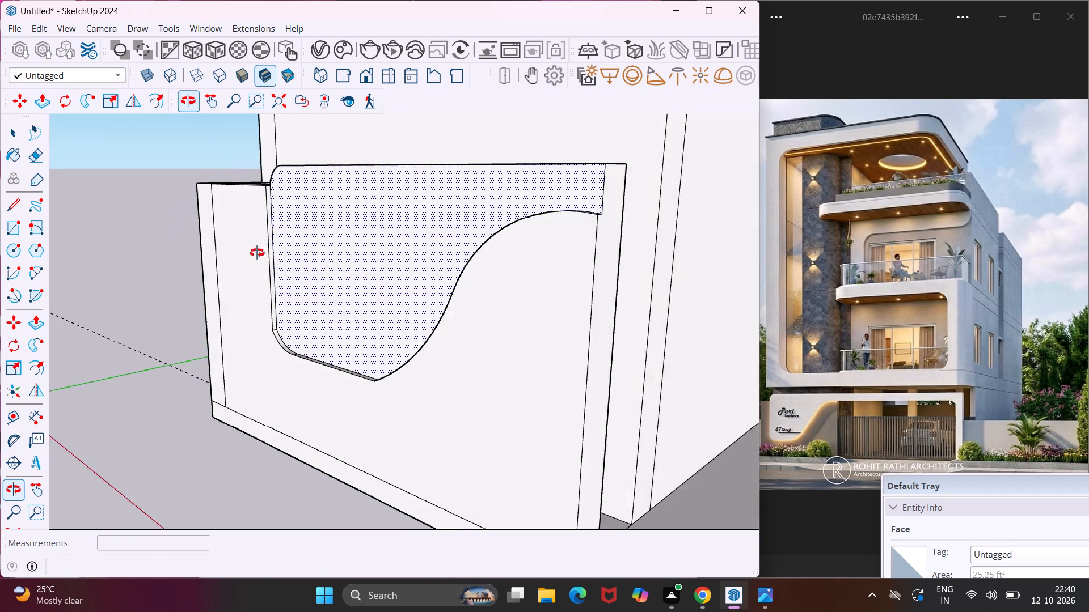
middle_click_drag(257, 253, 220, 251)
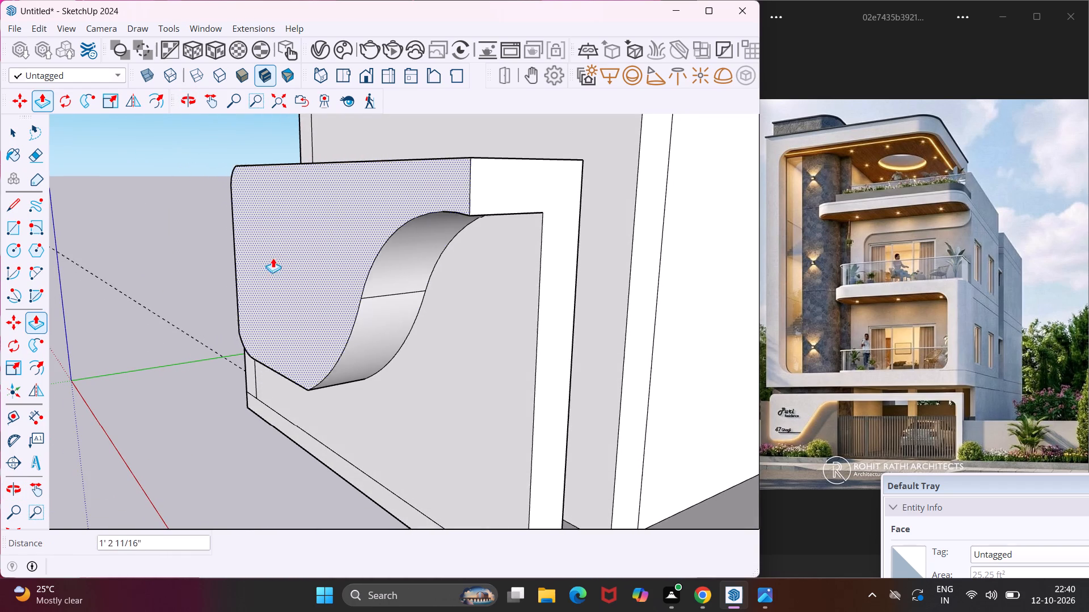
left_click(310, 250)
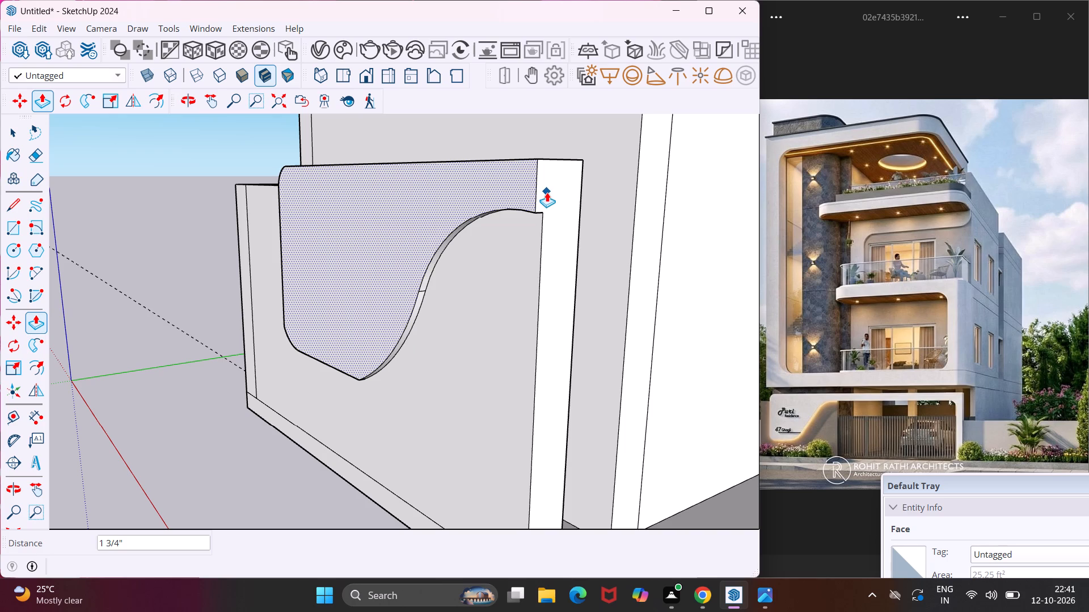
key("Escape")
key("space")
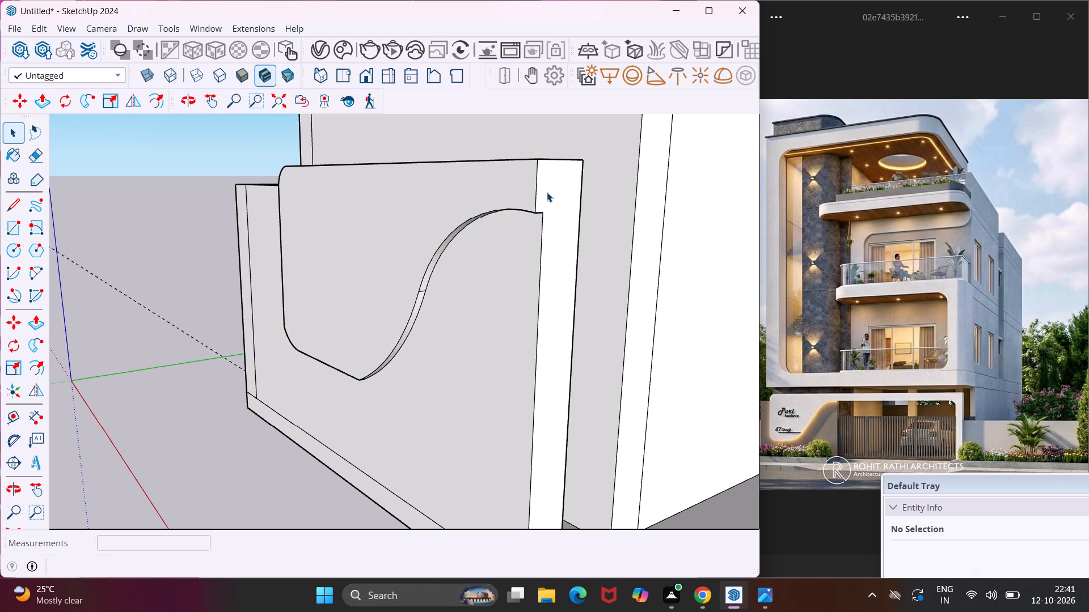
Draw a 9" line across the gate wall's end face, from the end of the panel's curve to the back edge.
left_click(16, 213)
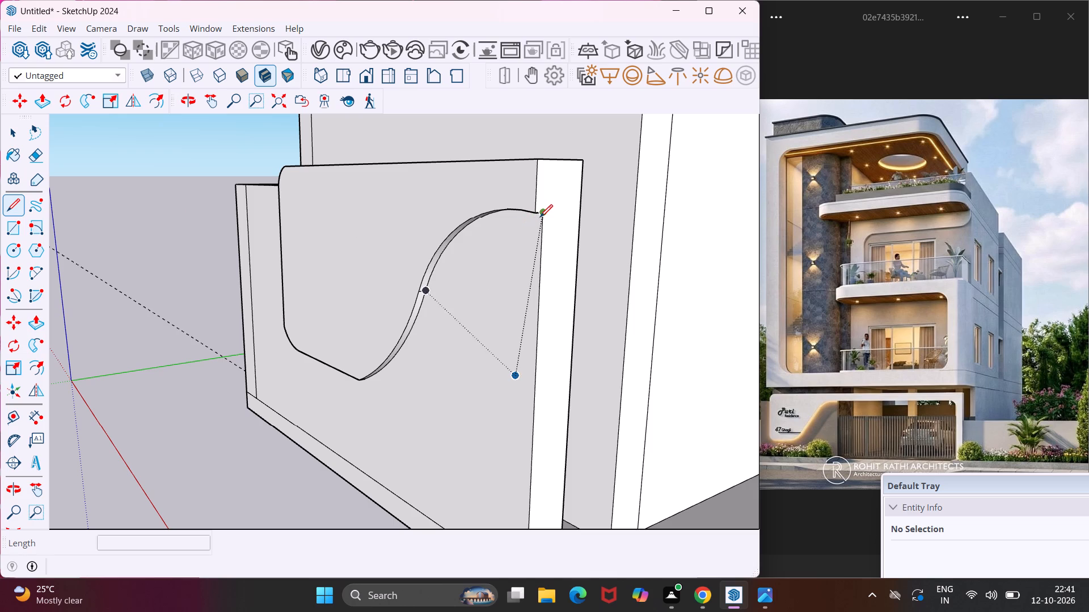
scroll(541, 216, "up", 6)
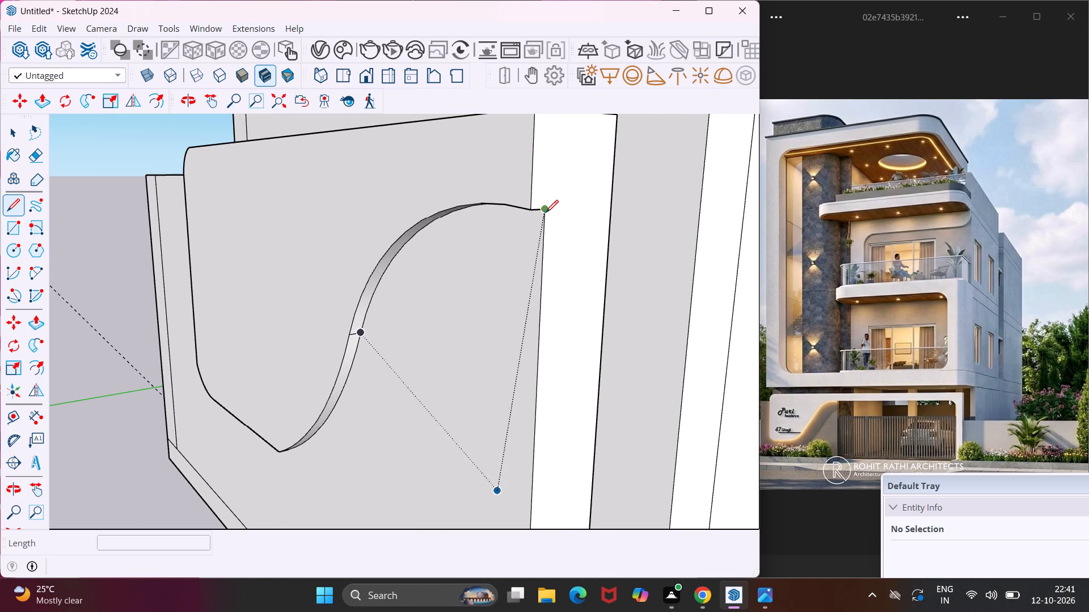
left_click(546, 212)
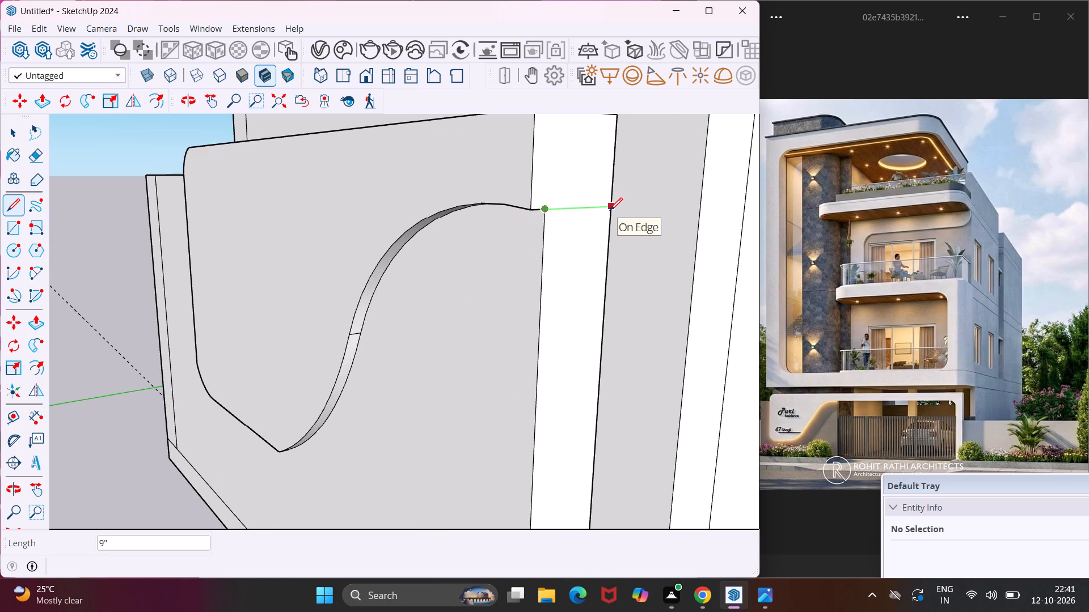
left_click(610, 210)
key("Escape")
key("space")
Push/Pull the upper part of the wall's end face 17' 9" across the gate opening to the side wall, forming a beam.
middle_click_drag(556, 196, 527, 169)
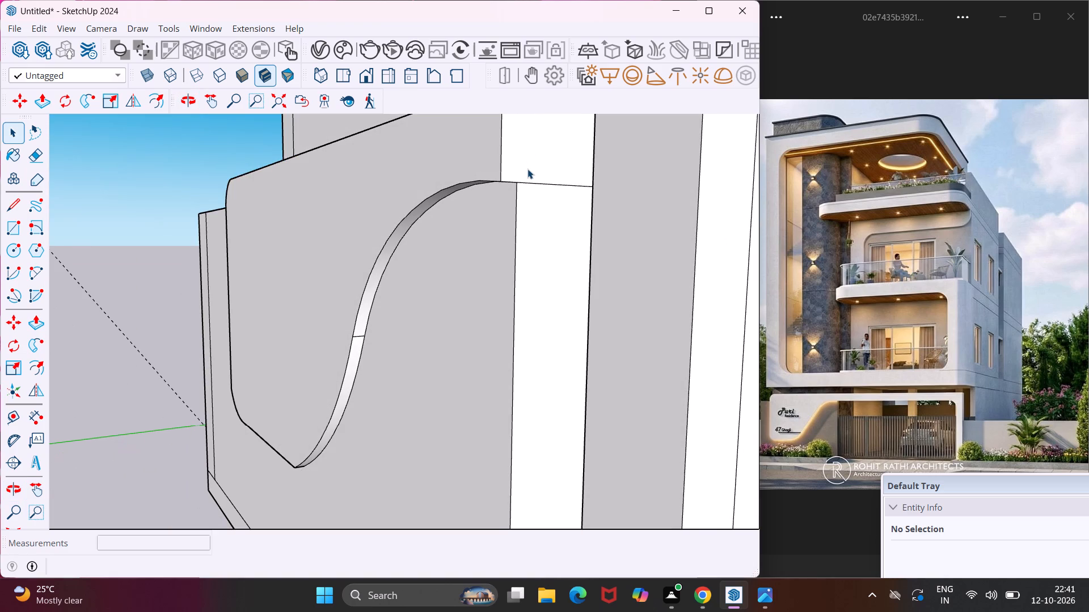
left_click(527, 169)
middle_click_drag(527, 174, 492, 250)
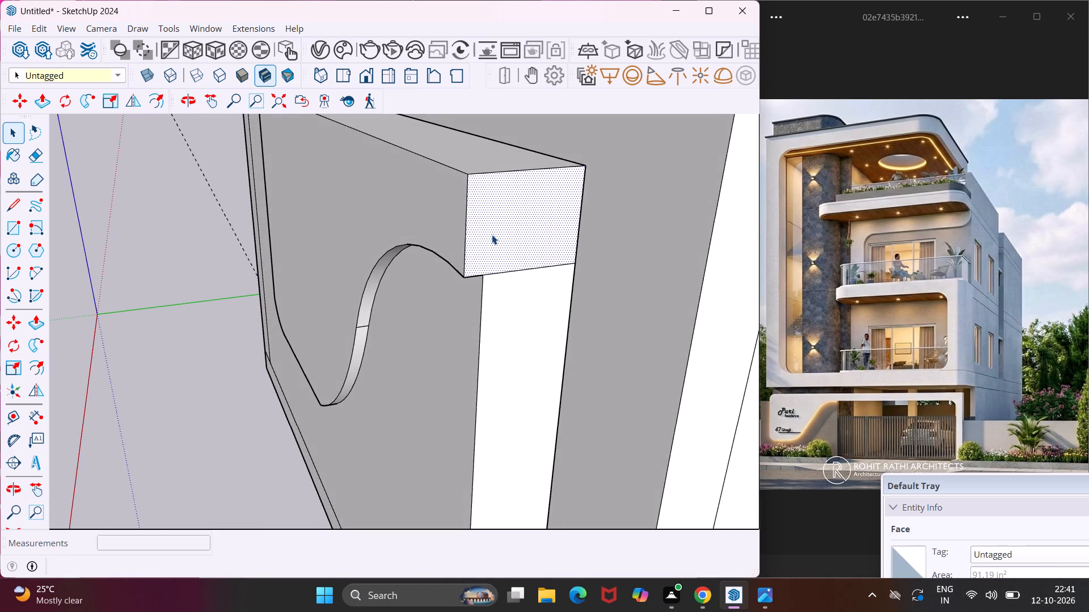
key("p")
left_click(492, 235)
scroll(529, 250, "down", 19)
scroll(538, 254, "down", 10)
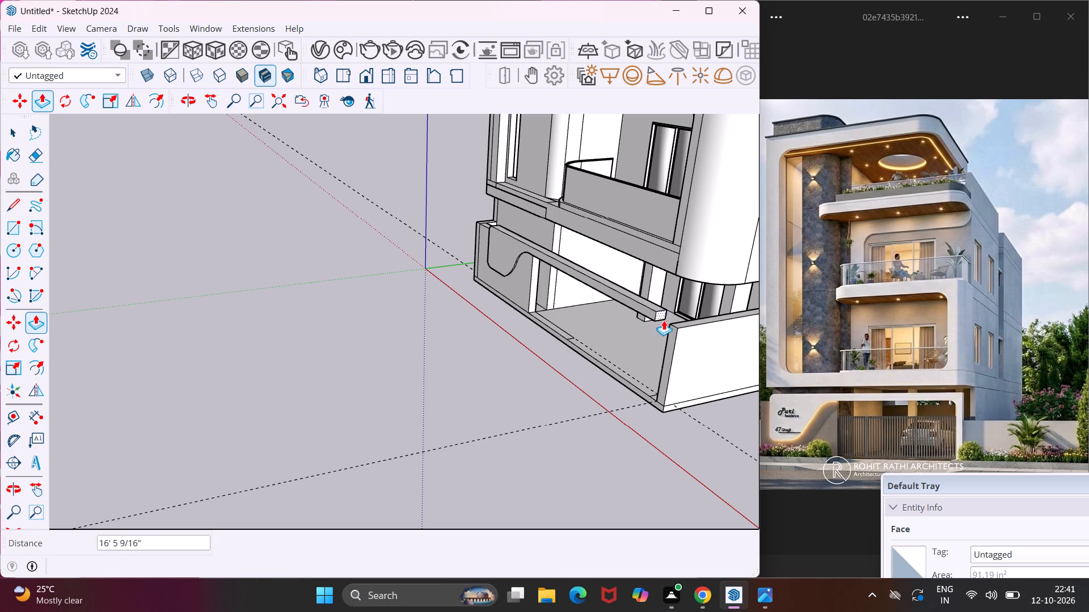
scroll(669, 325, "up", 8)
middle_click_drag(669, 325, 697, 326)
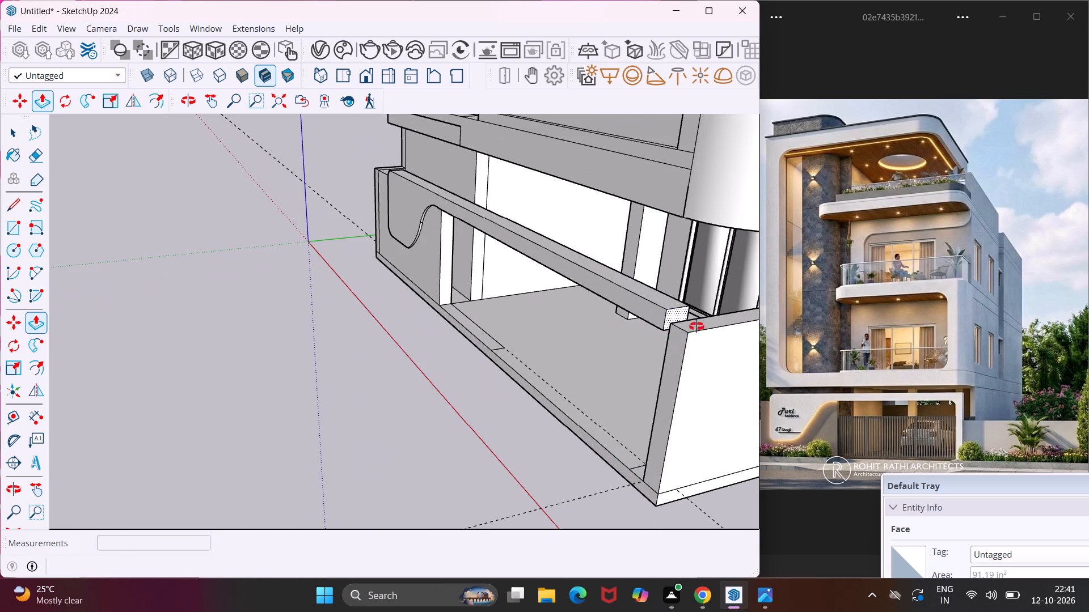
middle_click_drag(697, 326, 766, 325)
scroll(671, 293, "up", 3)
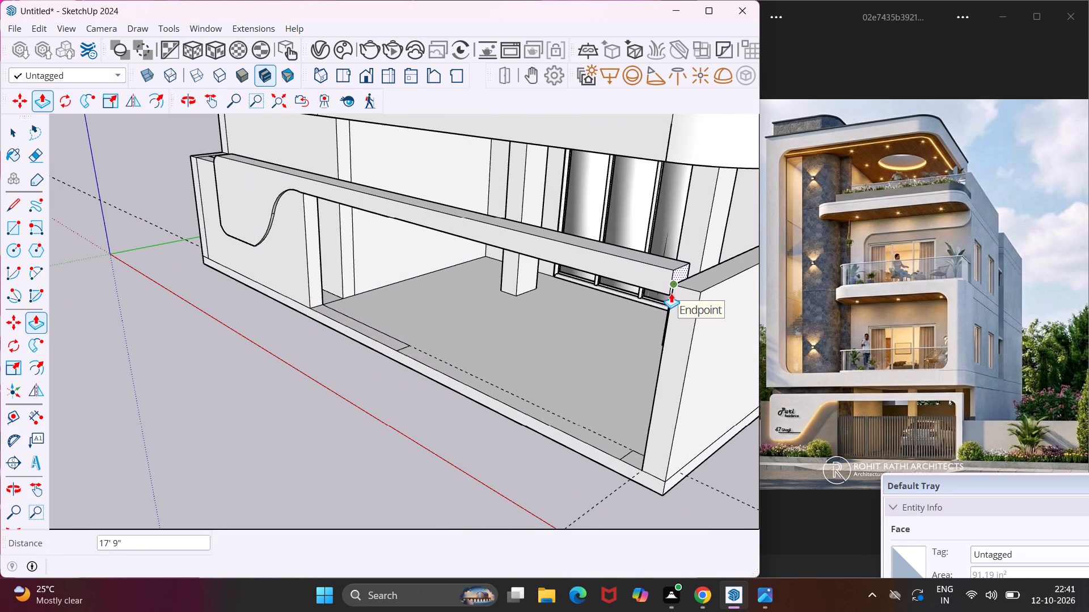
left_click(671, 293)
middle_click_drag(671, 292, 749, 275)
scroll(673, 259, "up", 2)
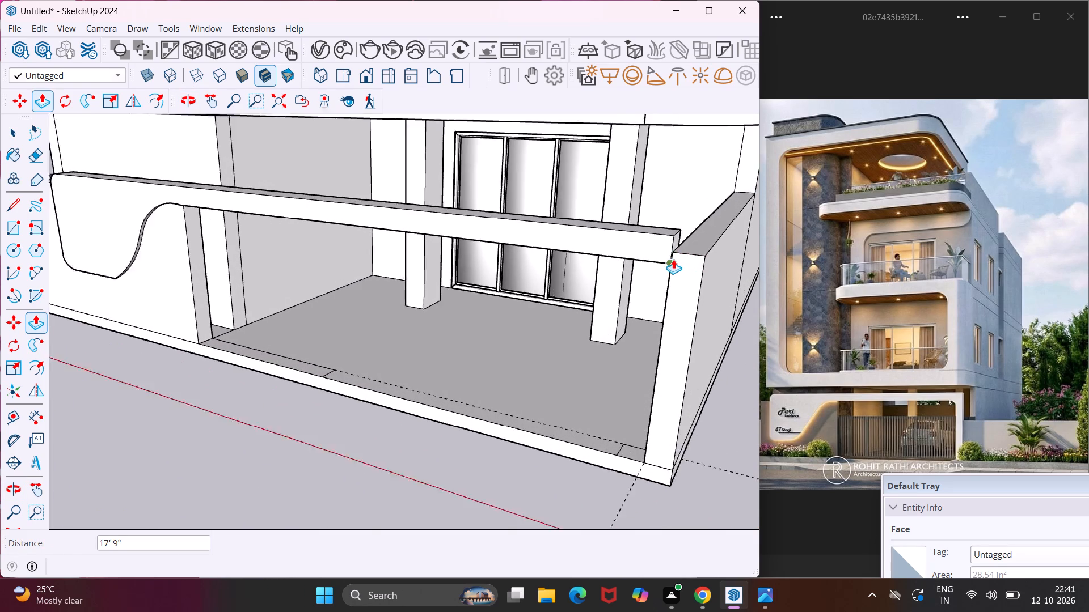
scroll(673, 259, "up", 6)
middle_click_drag(673, 259, 741, 205)
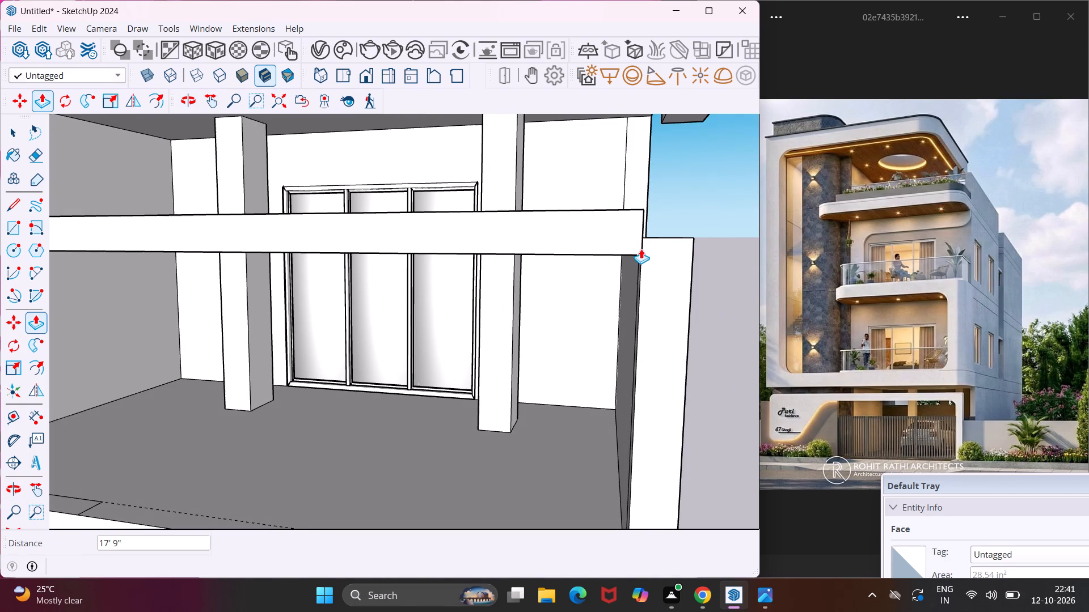
key("Escape")
key("space")
Draw a 10 3/4" line across the beam's underside, starting where the side wall's inner top edge meets it.
middle_click_drag(628, 260, 656, 218)
scroll(621, 228, "down", 3)
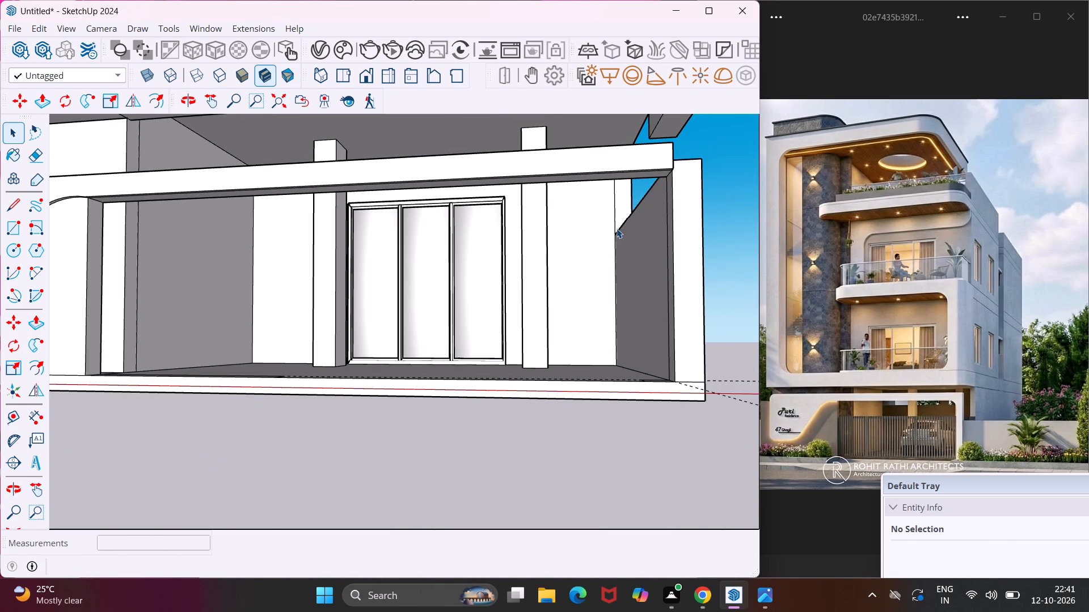
middle_click_drag(617, 228, 607, 265)
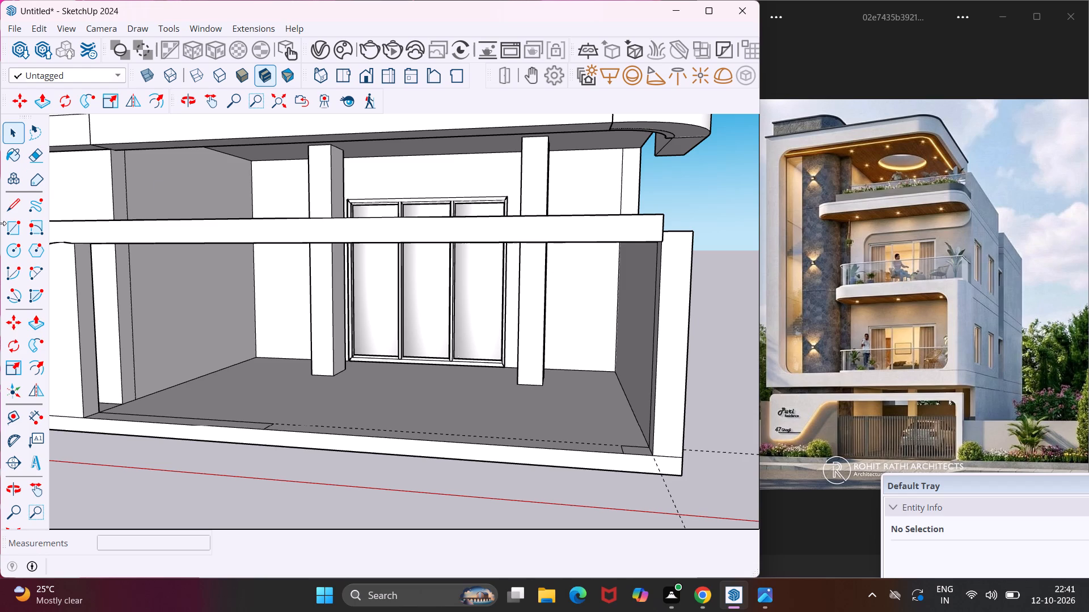
left_click(15, 211)
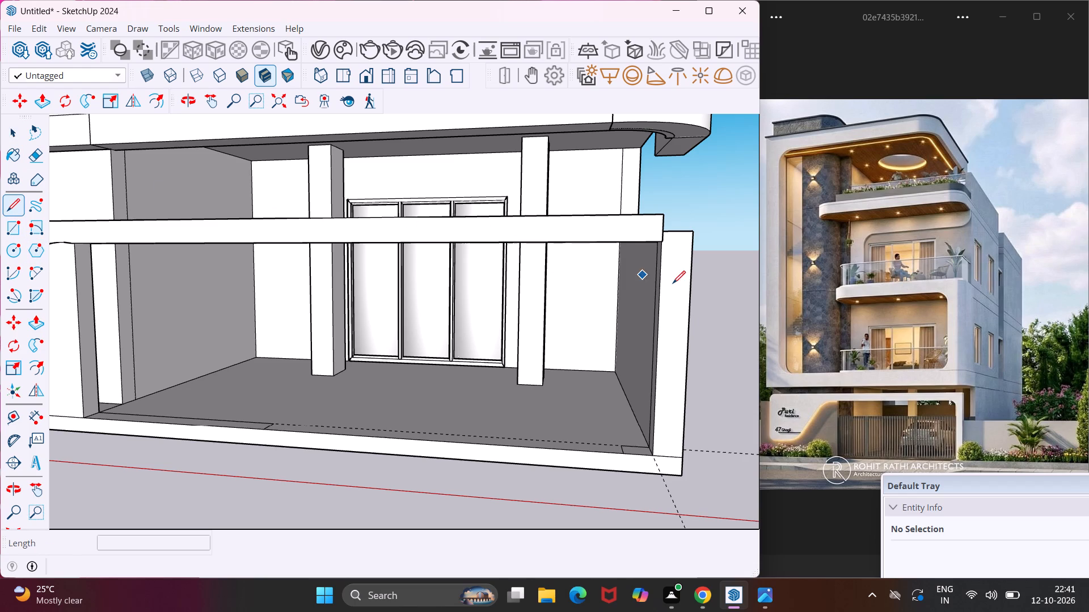
middle_click_drag(674, 283, 753, 228)
scroll(647, 218, "up", 2)
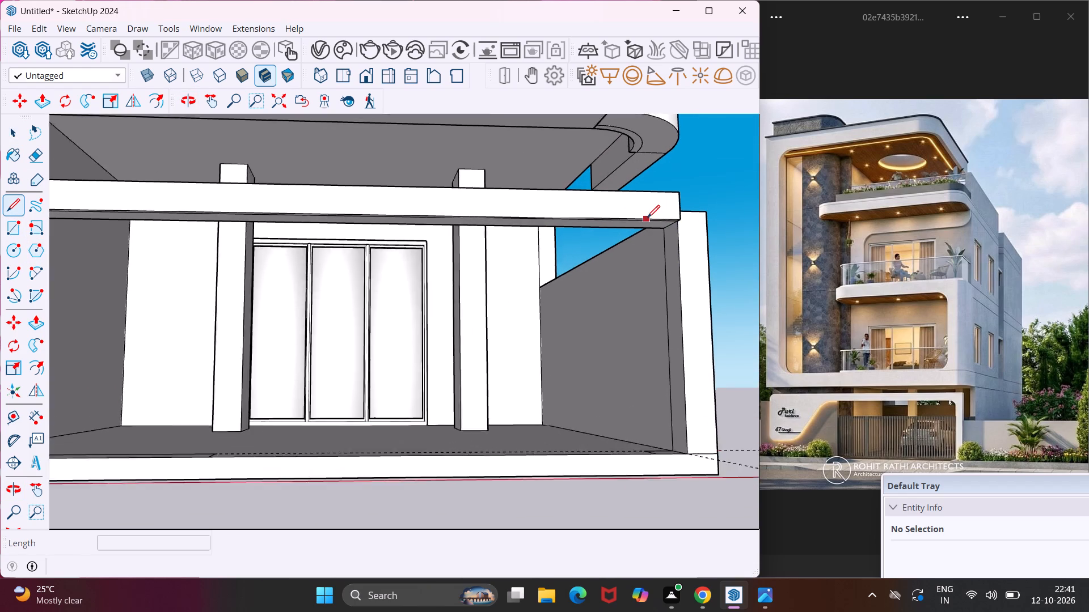
scroll(647, 218, "up", 4)
middle_click_drag(647, 218, 738, 169)
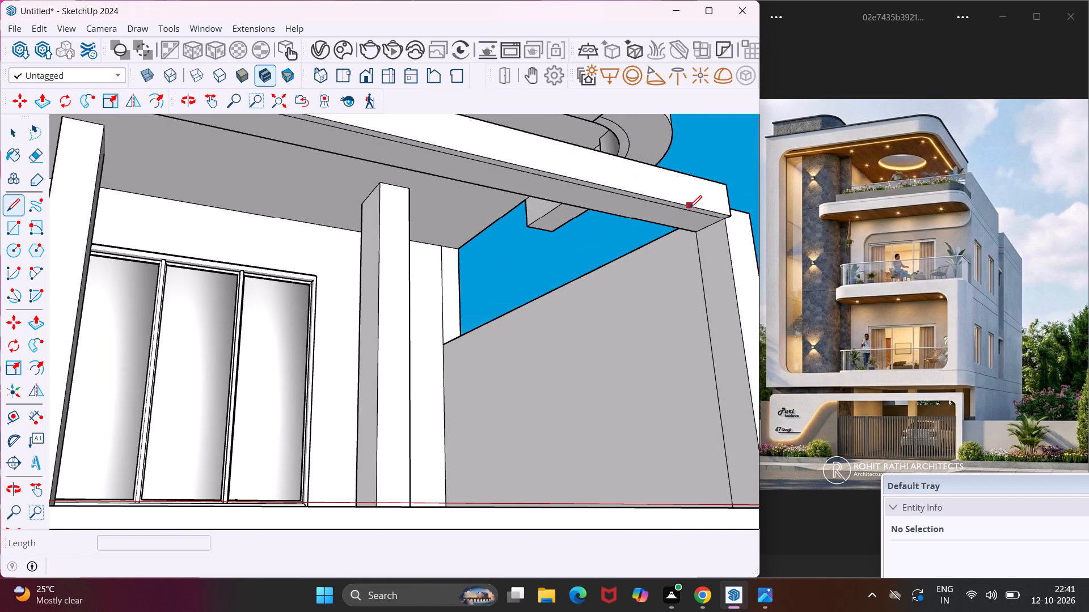
scroll(689, 208, "up", 7)
left_click(662, 244)
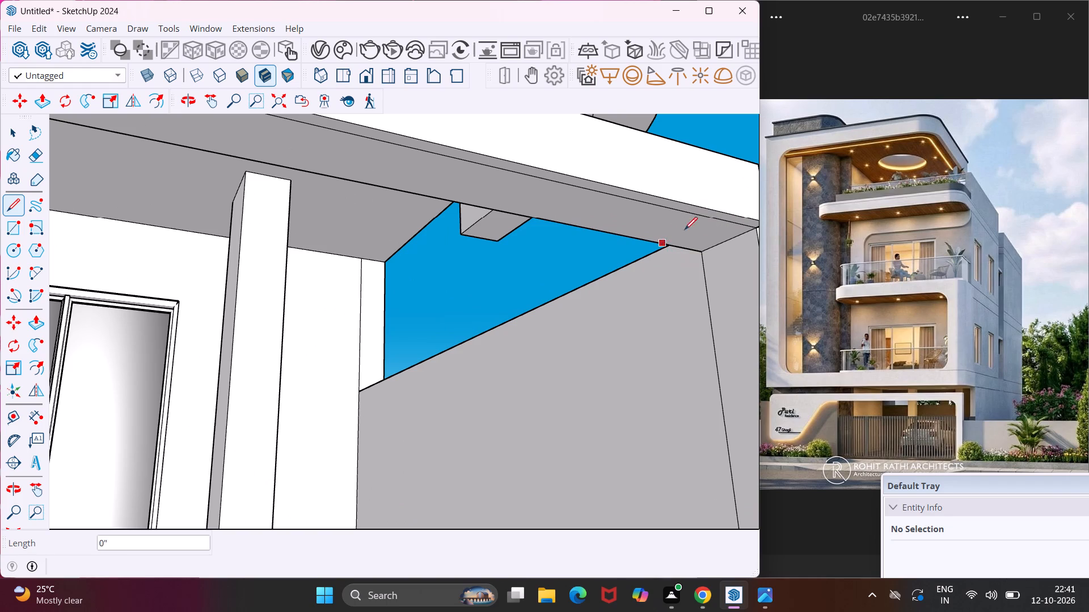
left_click(723, 213)
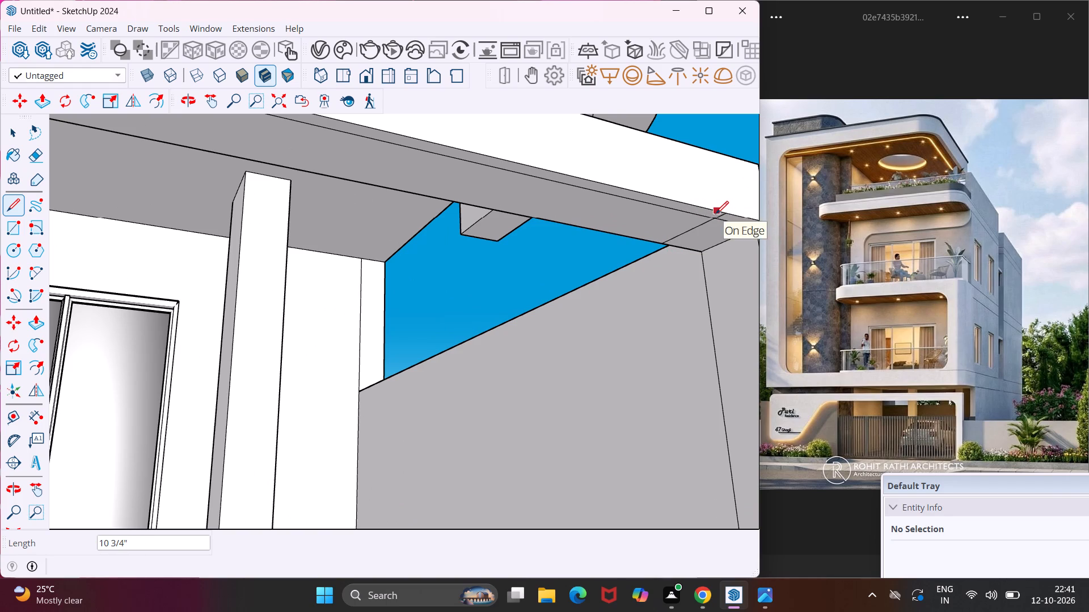
key("Escape")
key("space")
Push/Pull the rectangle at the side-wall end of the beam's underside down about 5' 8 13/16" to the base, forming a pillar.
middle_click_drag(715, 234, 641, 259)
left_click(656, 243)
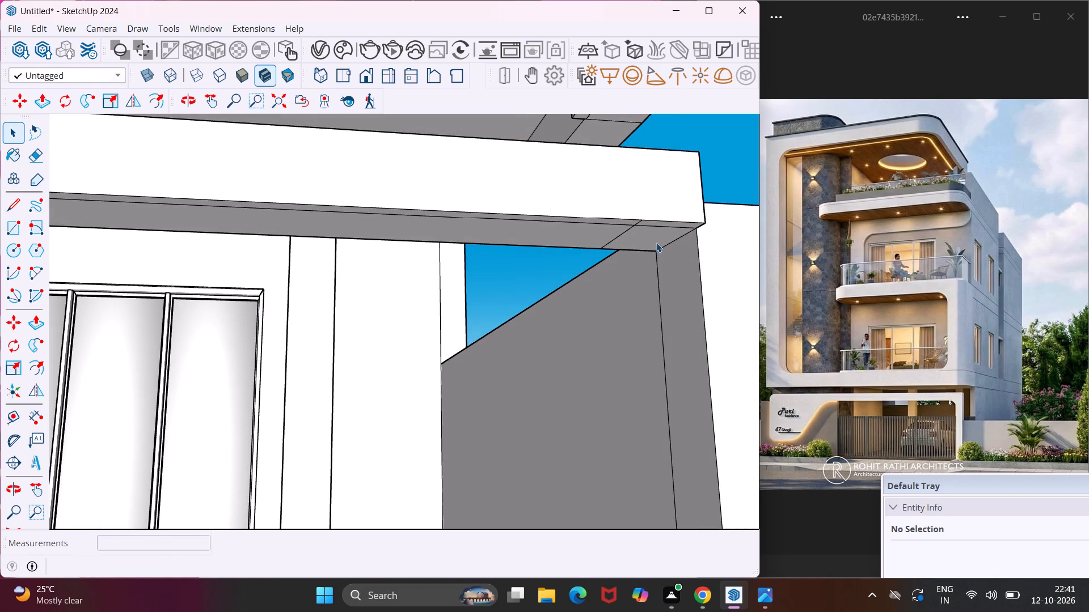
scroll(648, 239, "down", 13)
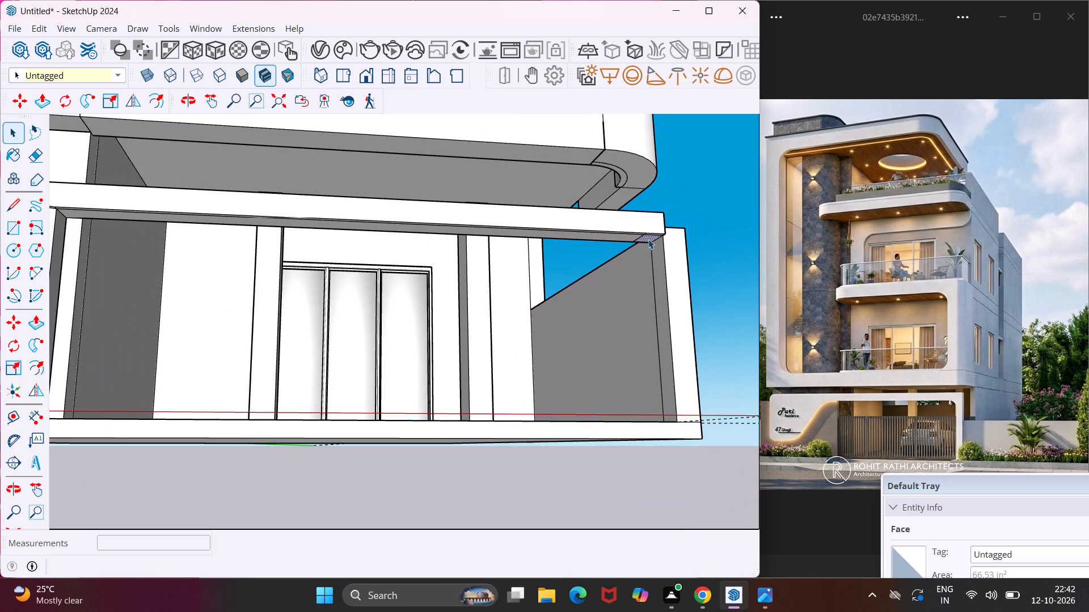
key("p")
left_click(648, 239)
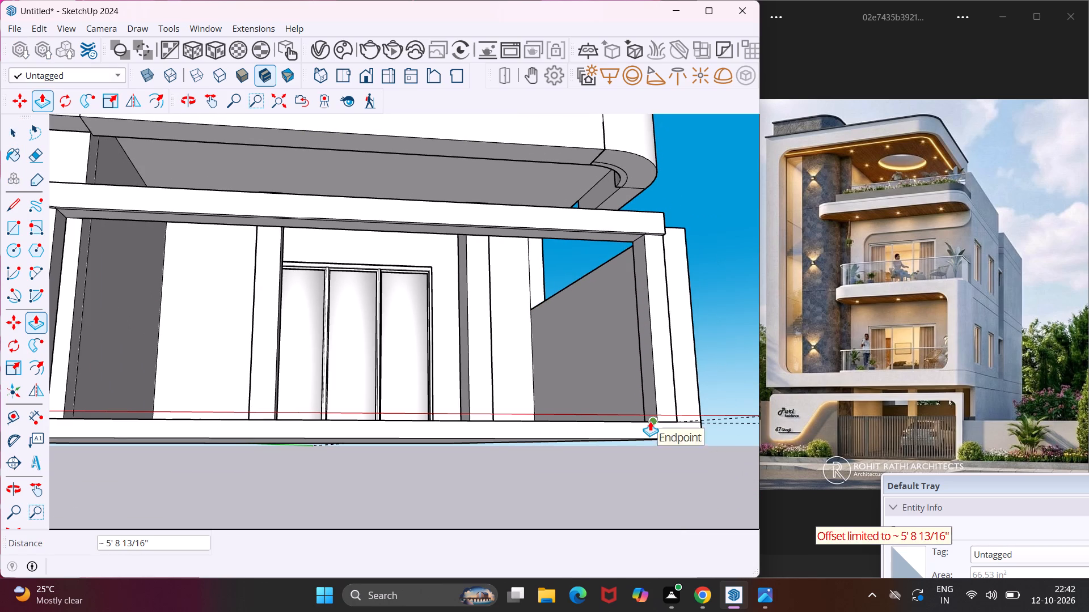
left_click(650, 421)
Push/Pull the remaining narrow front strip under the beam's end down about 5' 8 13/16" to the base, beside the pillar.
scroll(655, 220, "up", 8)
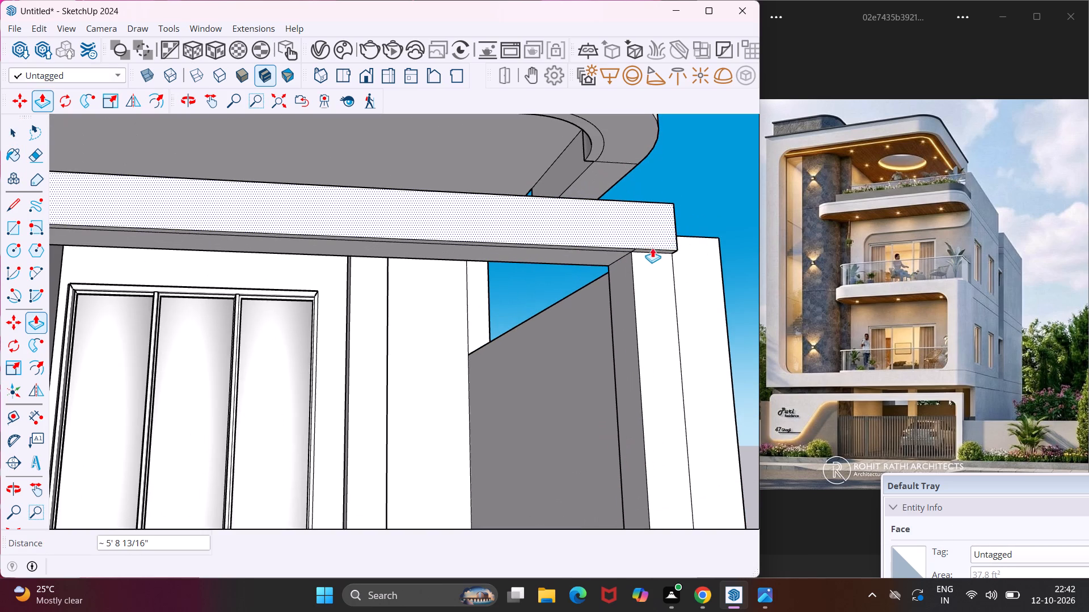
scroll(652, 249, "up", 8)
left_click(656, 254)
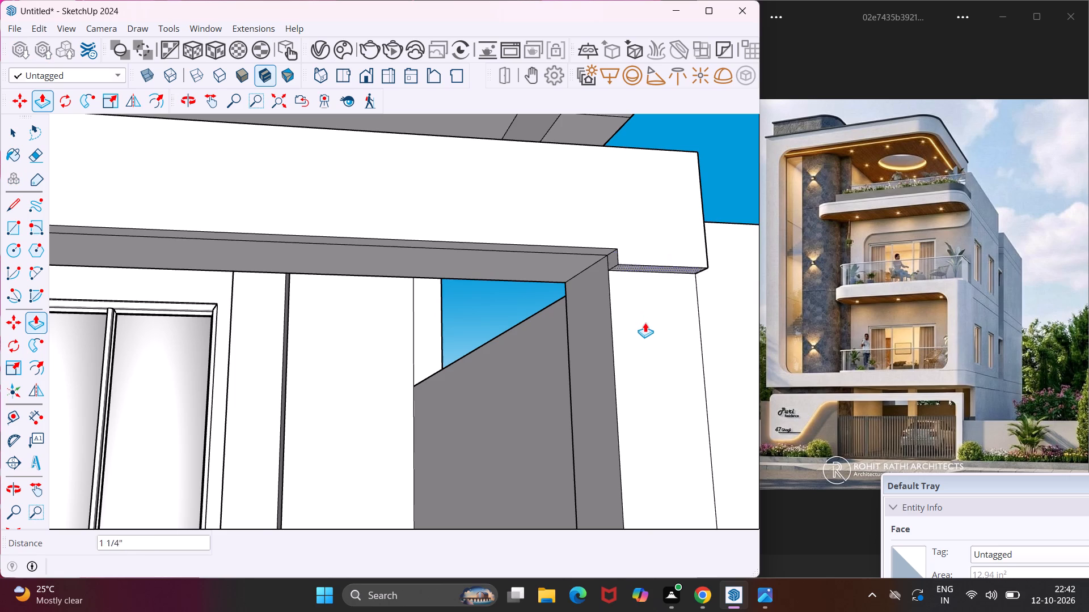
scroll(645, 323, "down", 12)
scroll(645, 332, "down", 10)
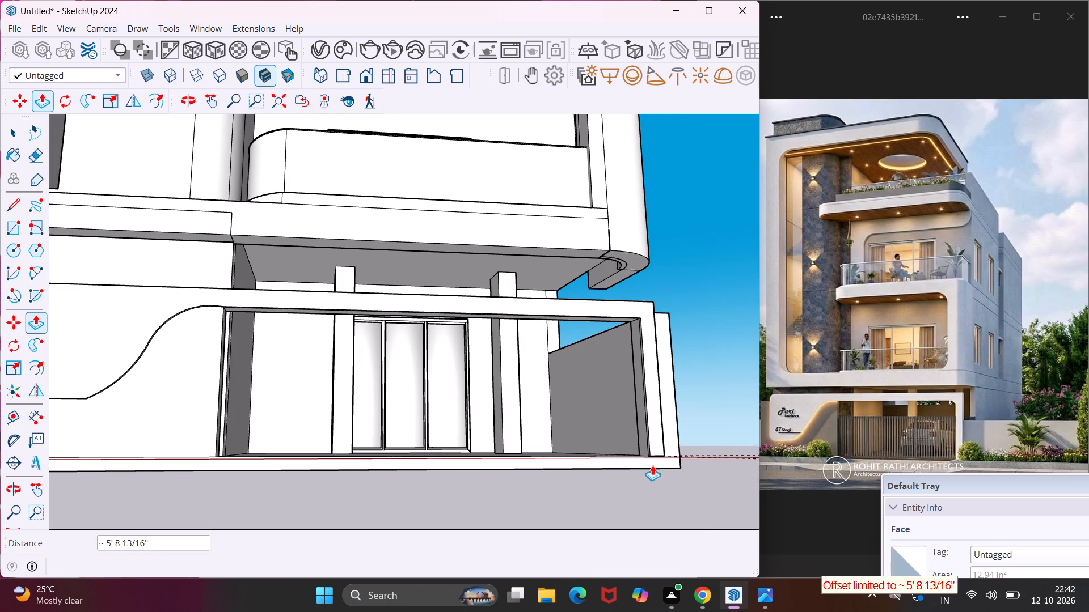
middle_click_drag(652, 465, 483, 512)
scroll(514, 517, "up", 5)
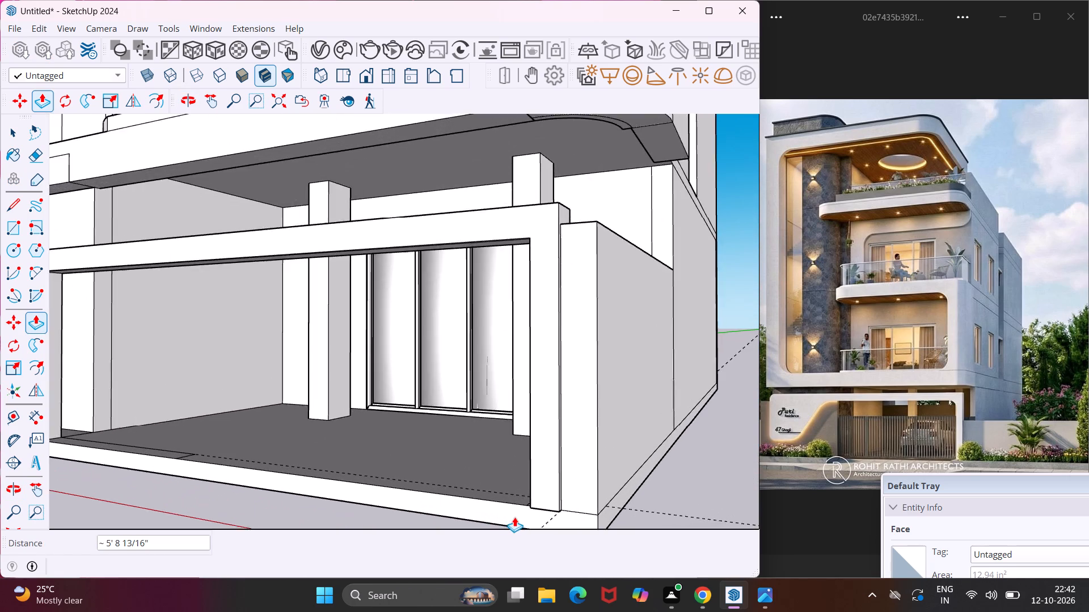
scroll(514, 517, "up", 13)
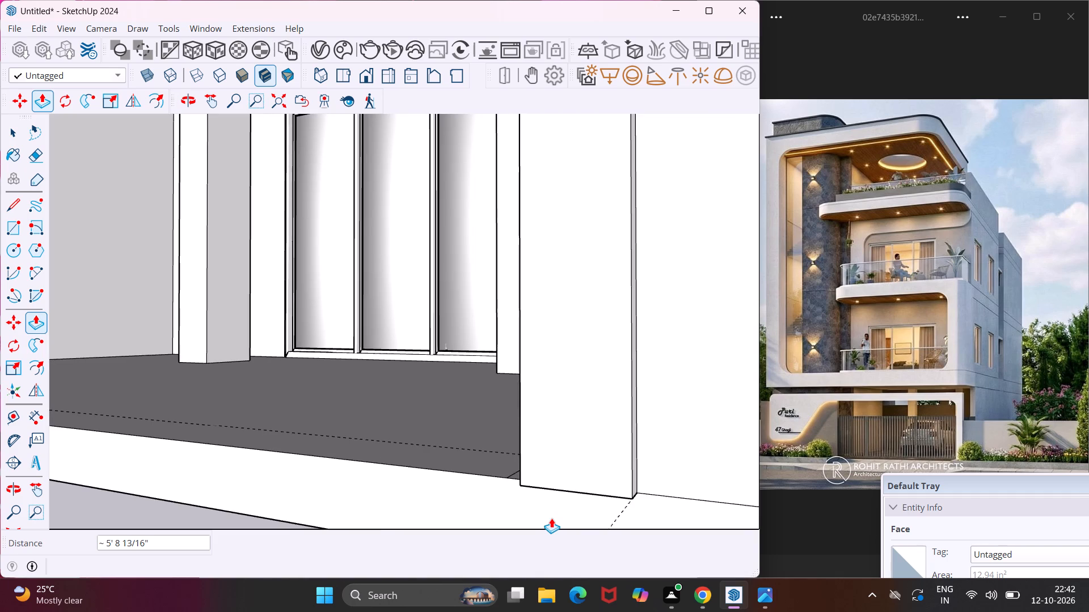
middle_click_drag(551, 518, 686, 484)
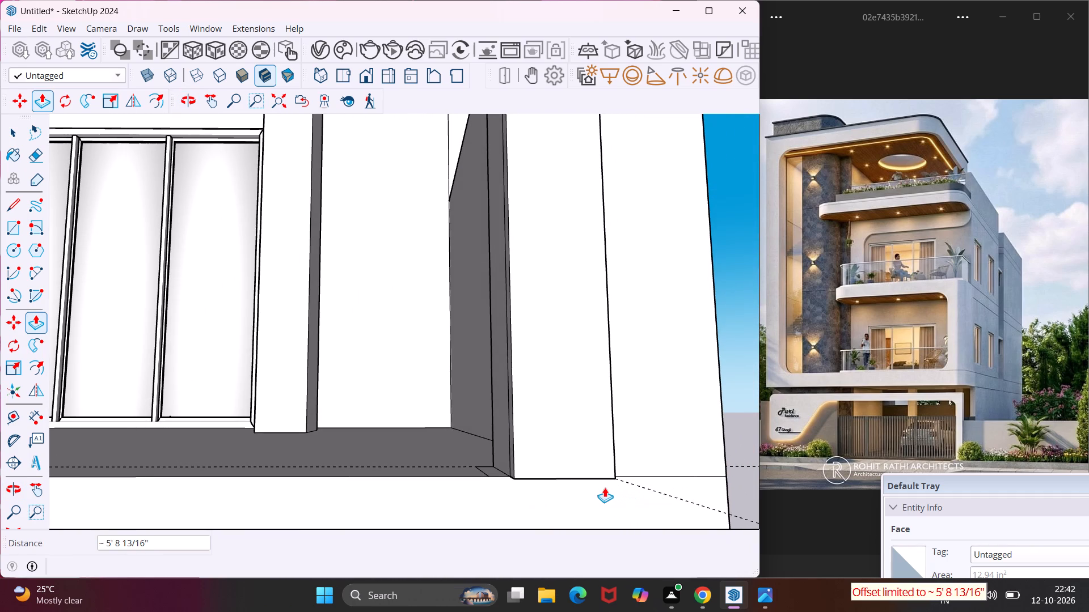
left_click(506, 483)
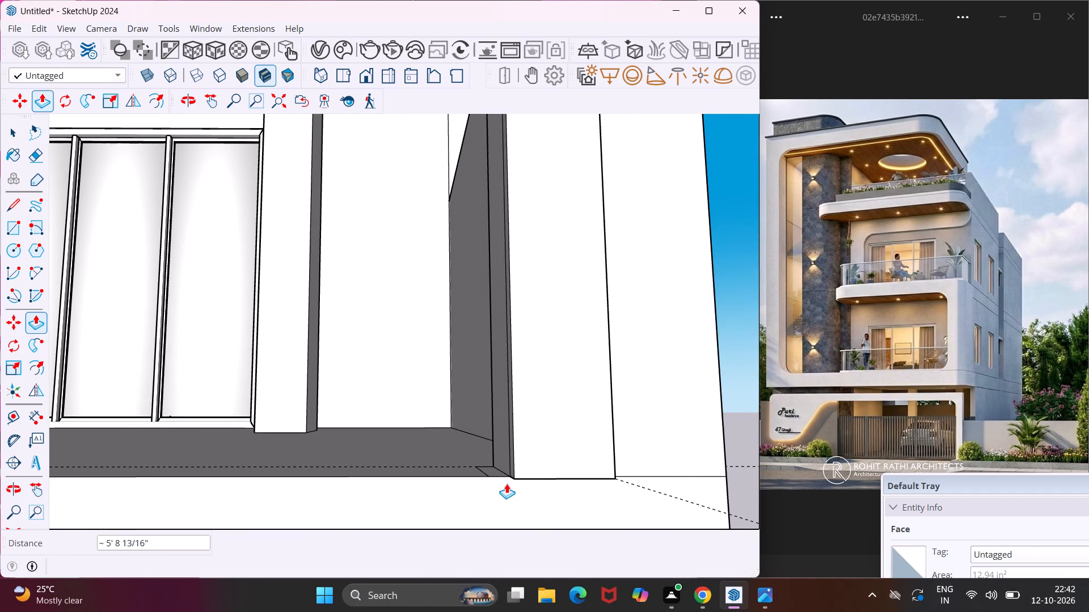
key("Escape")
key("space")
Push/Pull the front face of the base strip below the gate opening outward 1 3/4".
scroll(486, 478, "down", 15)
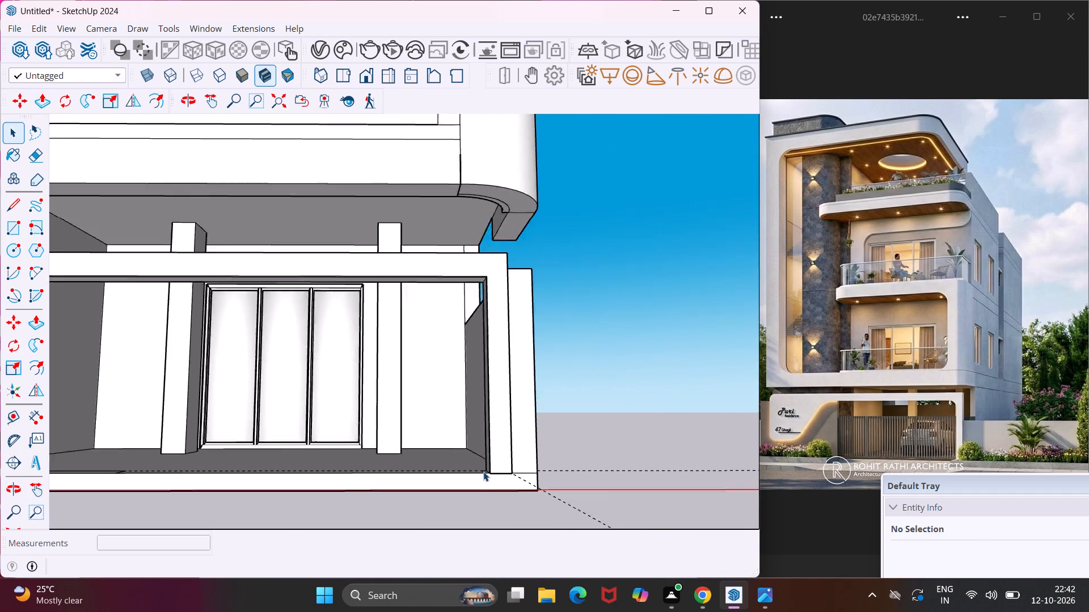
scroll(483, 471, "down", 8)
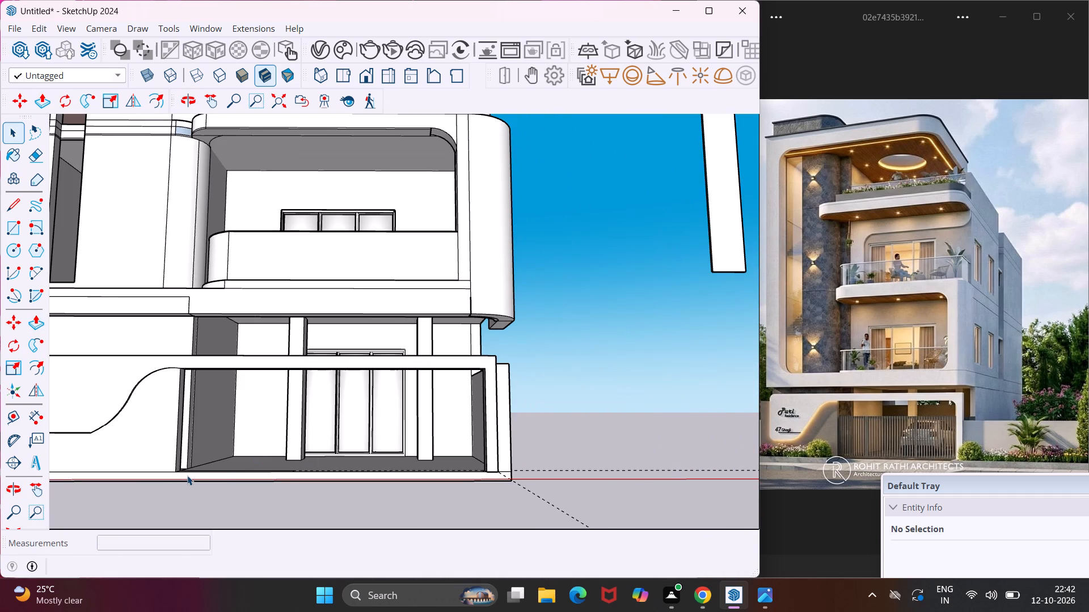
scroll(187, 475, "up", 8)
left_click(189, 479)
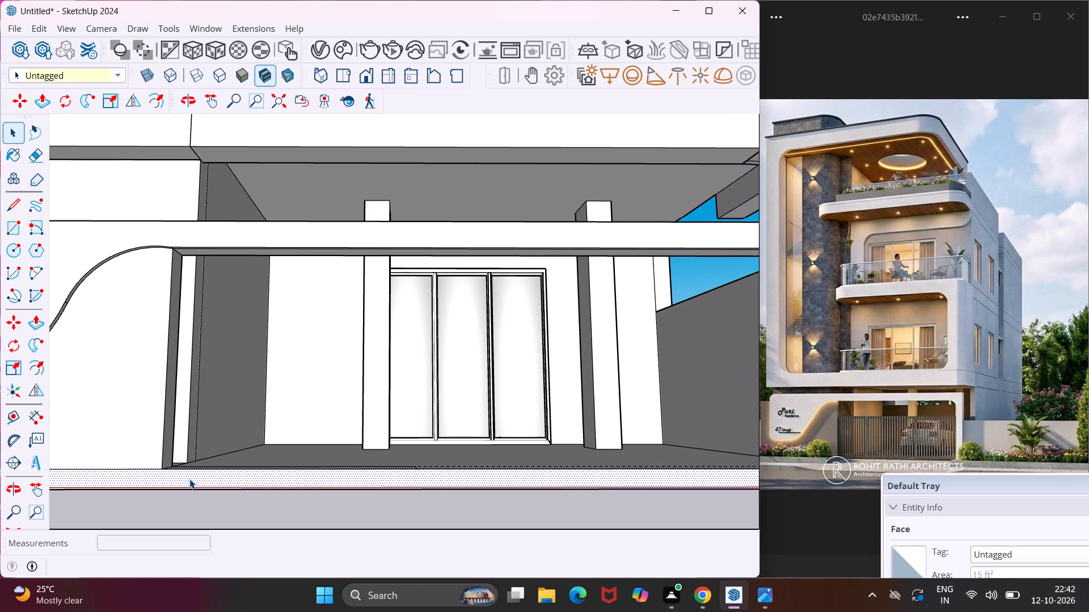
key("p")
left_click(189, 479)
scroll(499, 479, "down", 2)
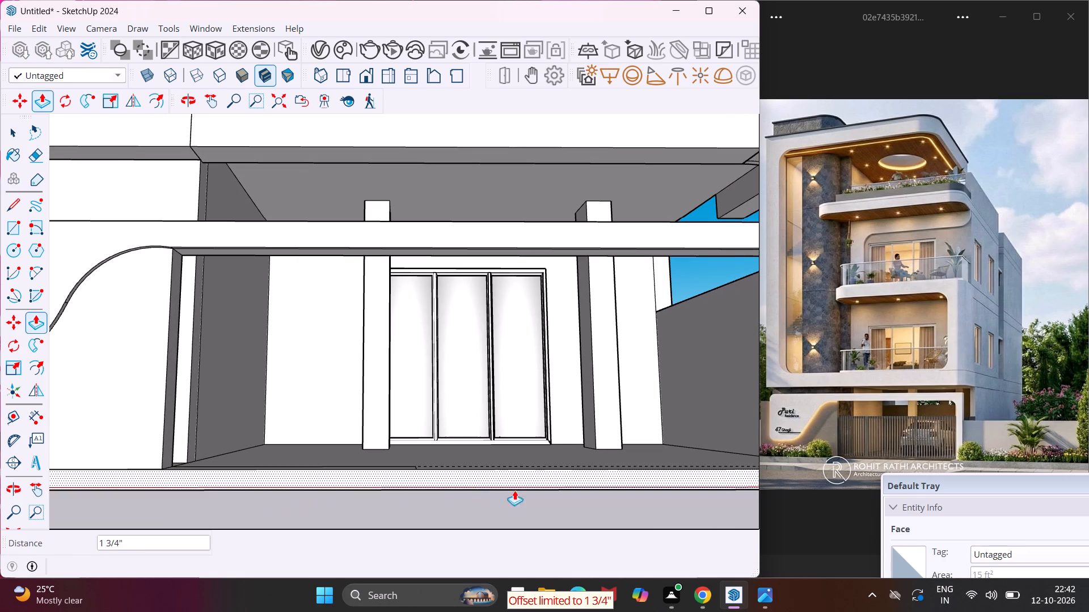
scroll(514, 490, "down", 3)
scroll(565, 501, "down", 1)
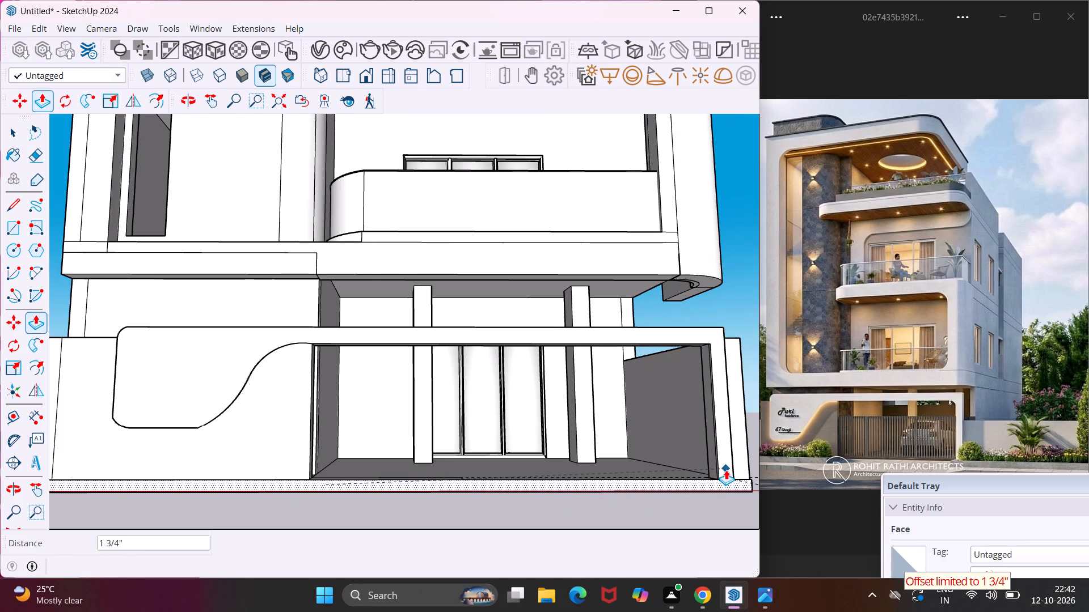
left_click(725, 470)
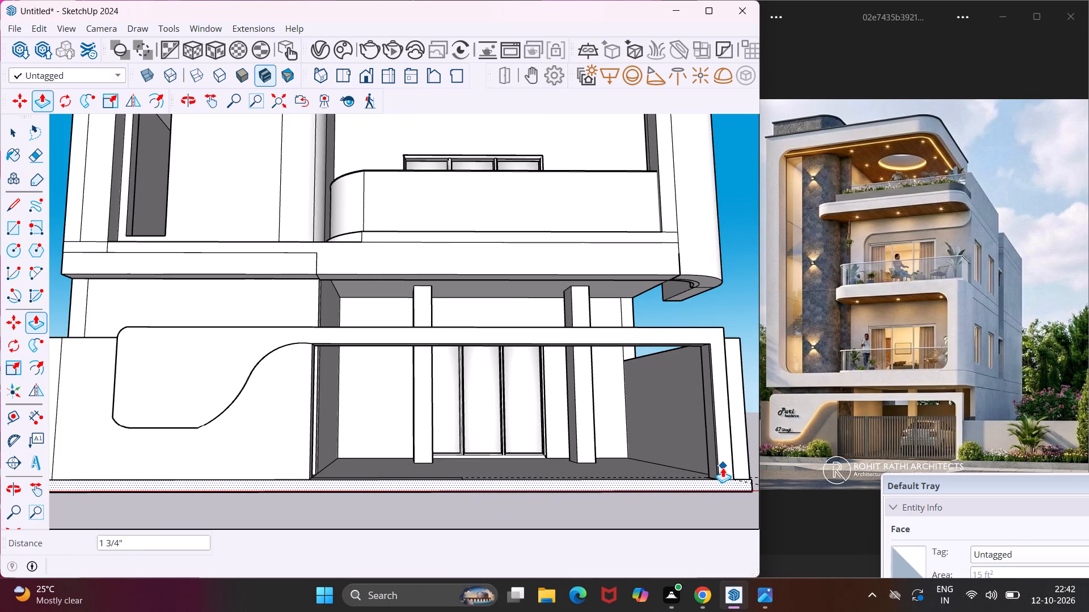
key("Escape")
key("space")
Examine the boundary wall, gate beam and pillar from both sides and above.
scroll(436, 405, "down", 5)
middle_click_drag(438, 410, 364, 434)
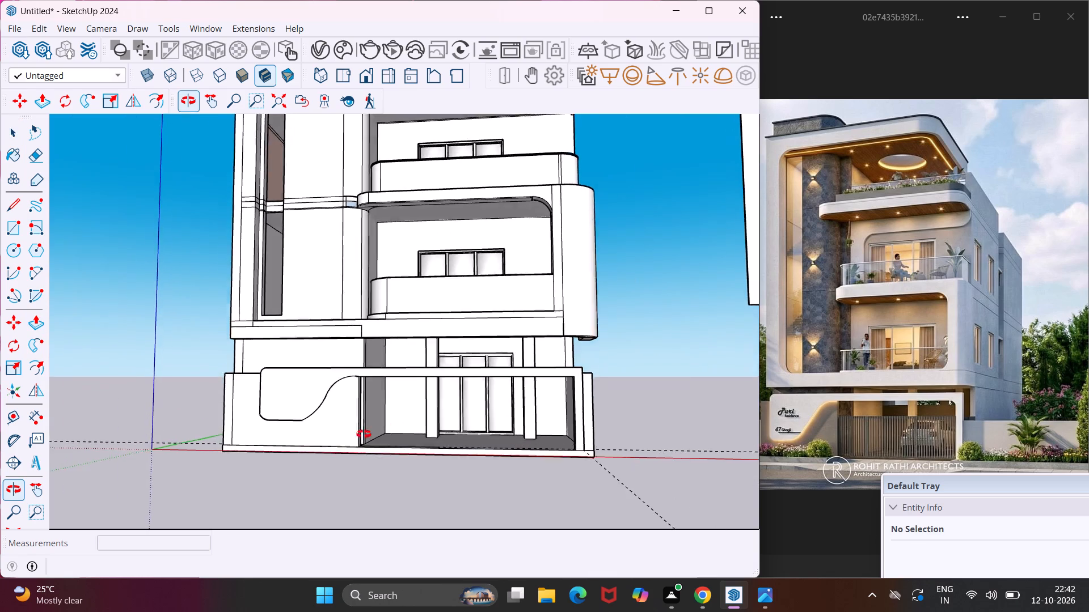
middle_click_drag(364, 434, 237, 457)
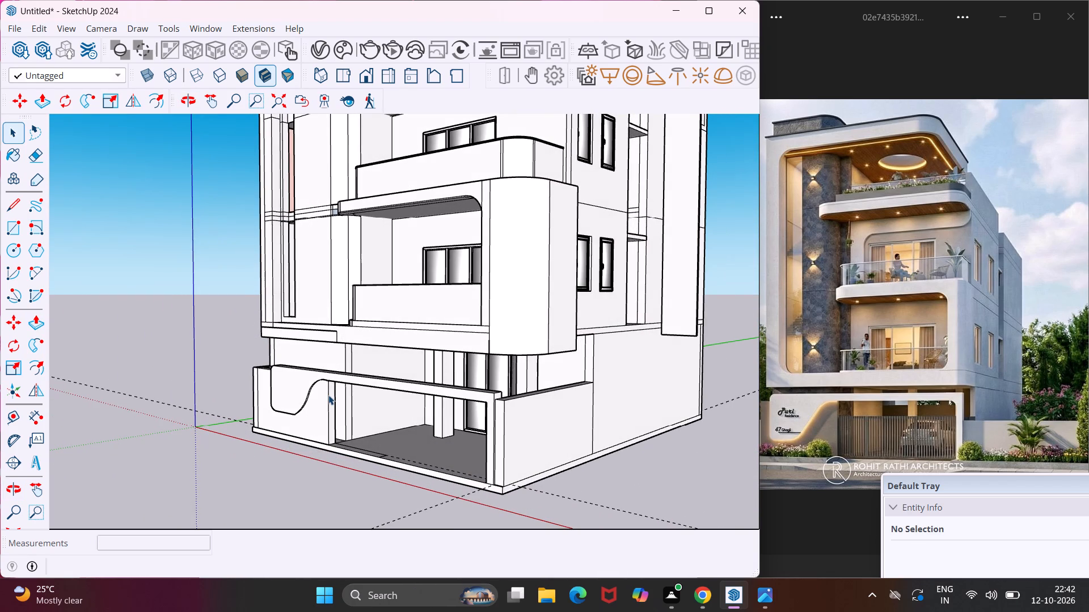
middle_click_drag(328, 395, 564, 445)
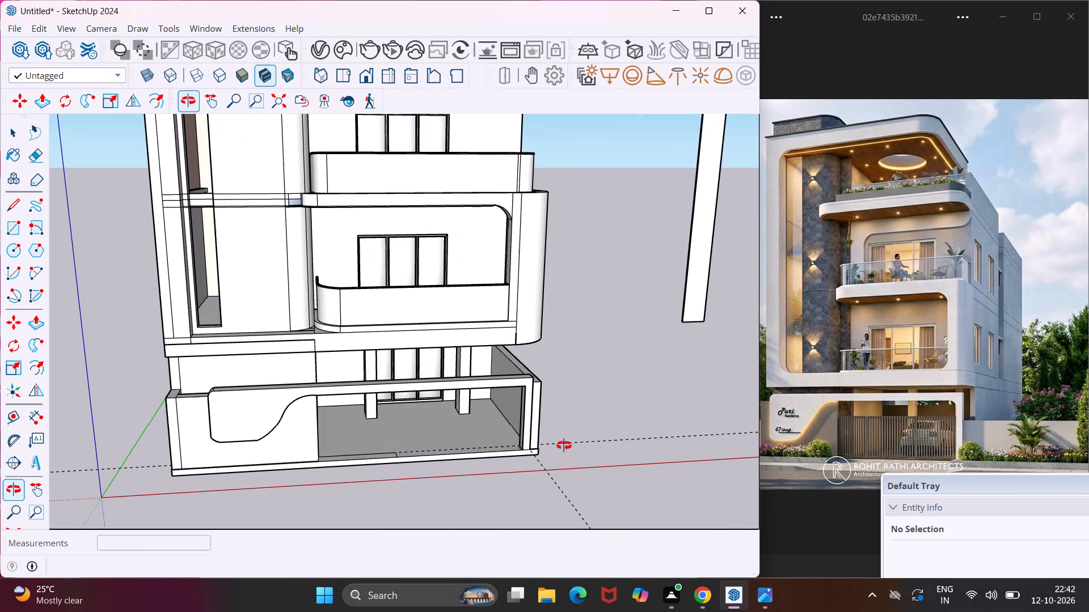
middle_click_drag(564, 445, 588, 443)
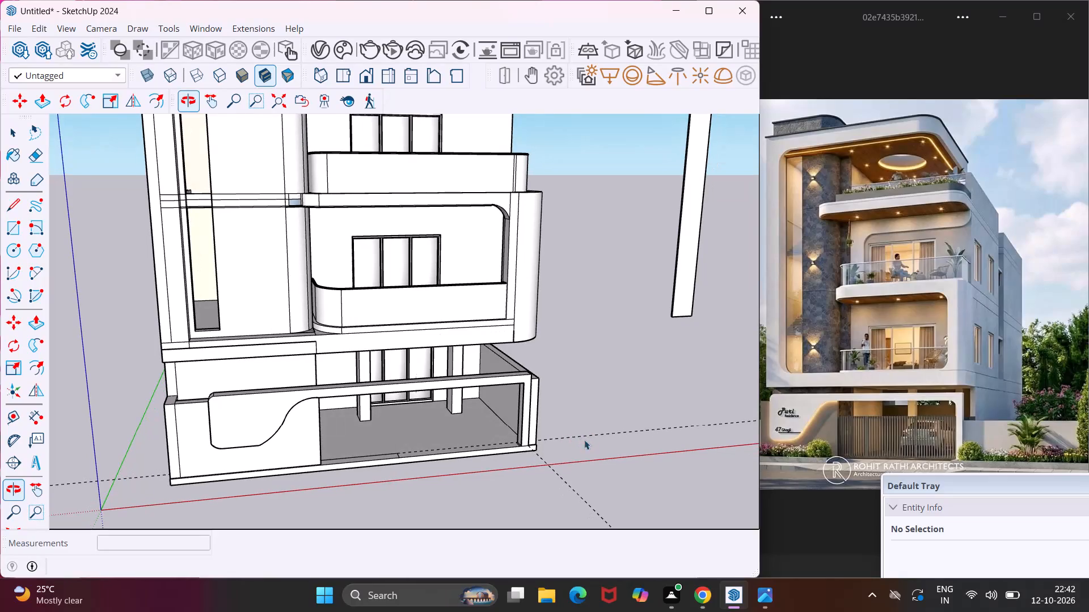
scroll(398, 460, "up", 4)
middle_click_drag(398, 460, 394, 463)
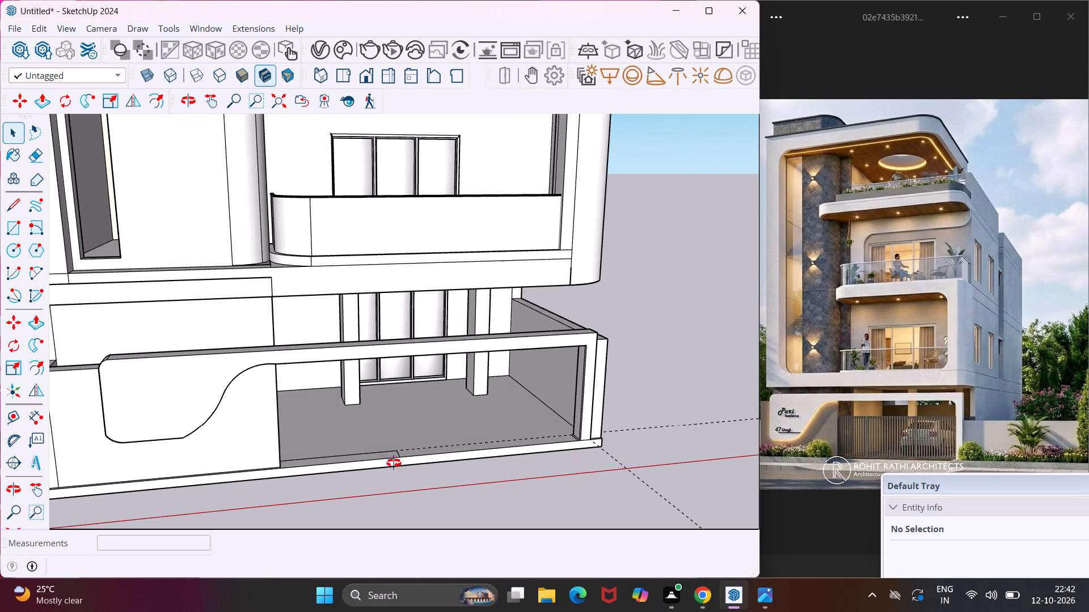
middle_click_drag(394, 463, 342, 493)
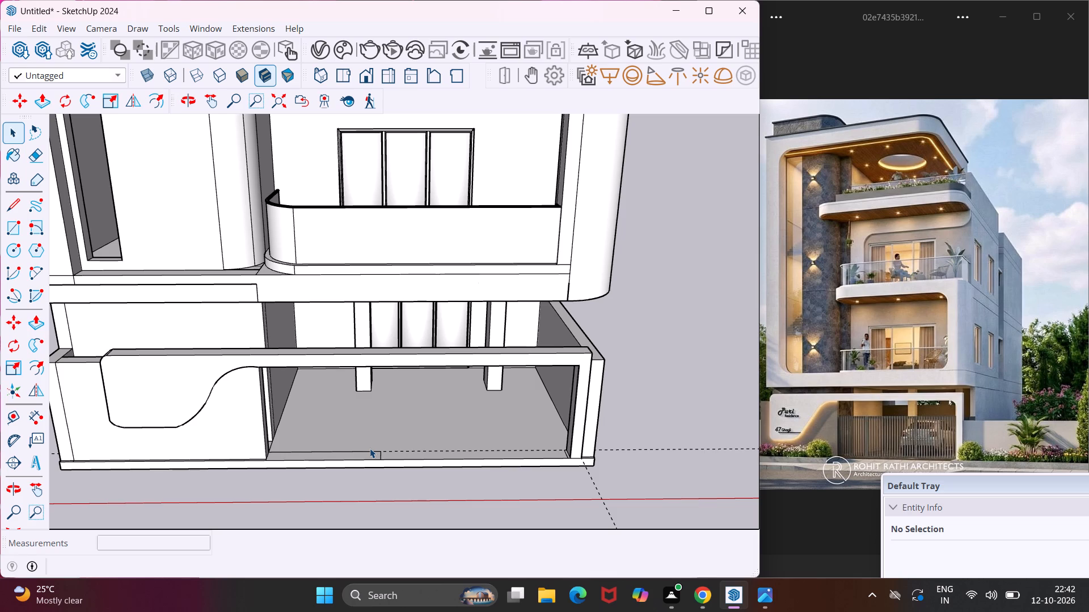
Undo the base, pillar, beam and curved panel extrusions, including the dividing lines on the wall's end face and the beam's underside.
key("ctrl+z")
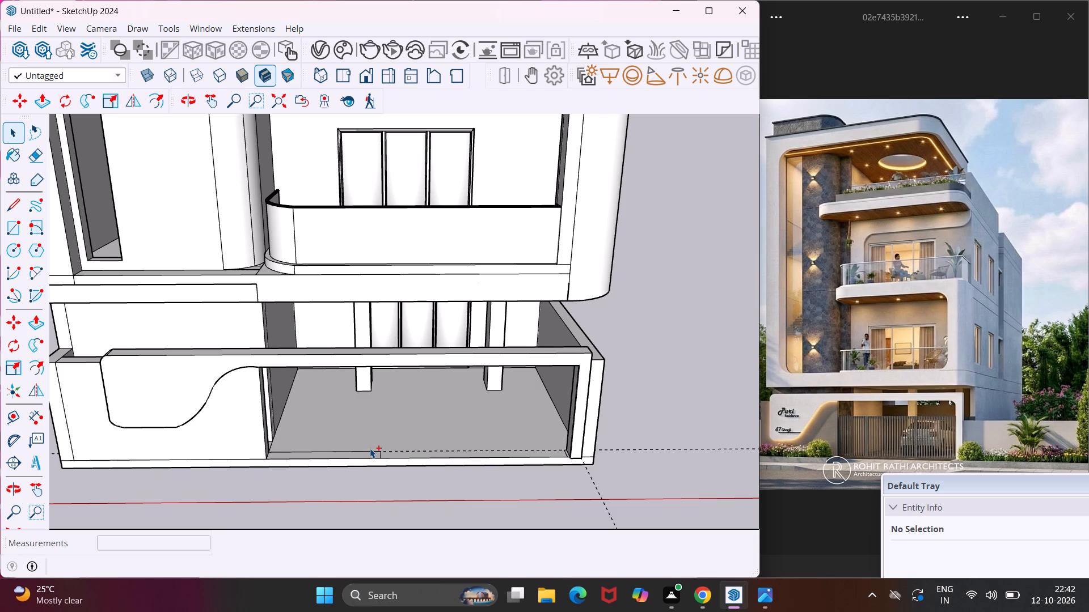
key("ctrl+z")
key("ctrl+z")
key("ctrl+z")
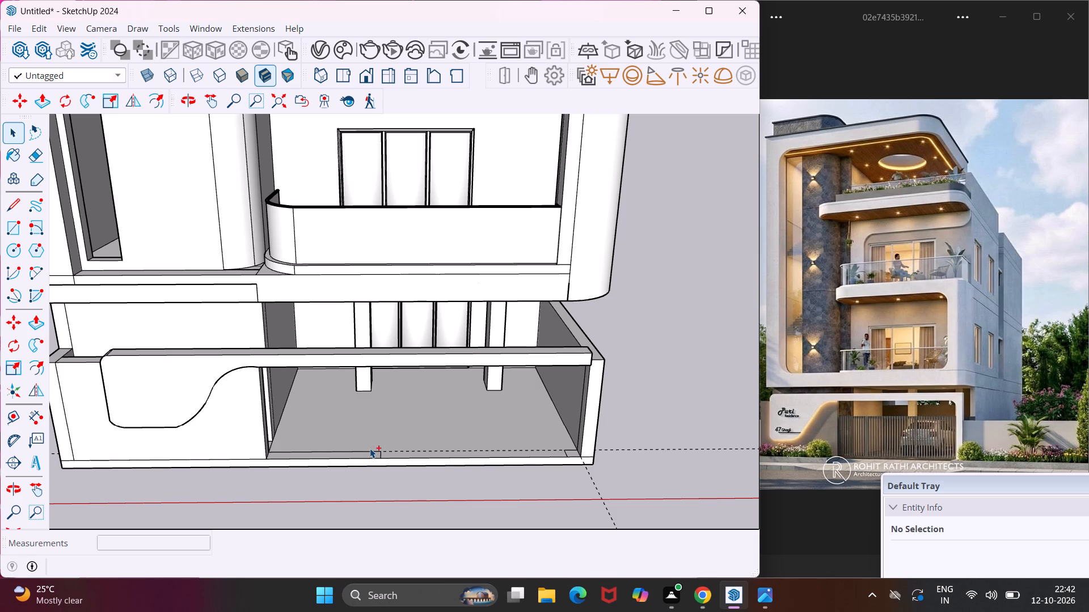
key("ctrl+z")
key("ctrl+z")
key("ctrl+z")
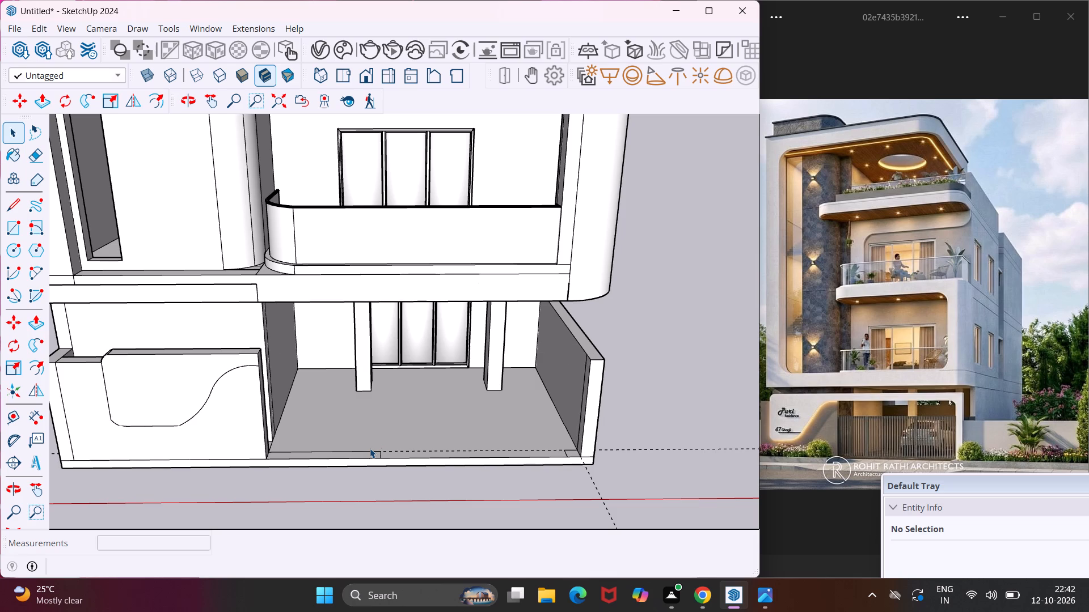
key("ctrl+z")
key("ctrl+z")
Push/Pull the gate wall's full end face about 6' 5 1/8" across the gate opening to the corner marked on the base.
middle_click_drag(266, 407, 227, 411)
scroll(256, 371, "up", 7)
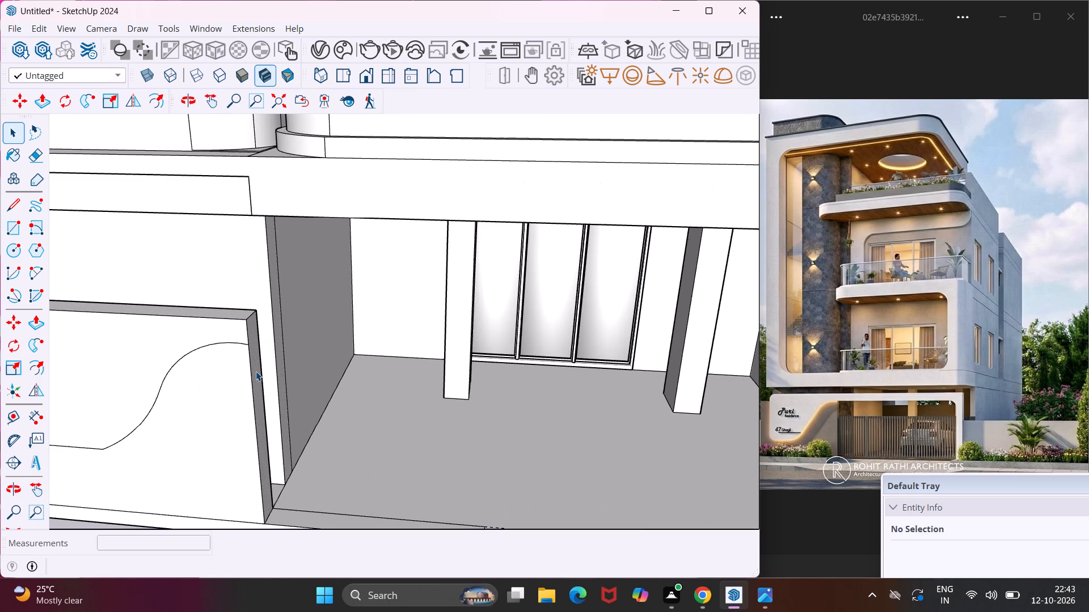
left_click(256, 371)
key("p")
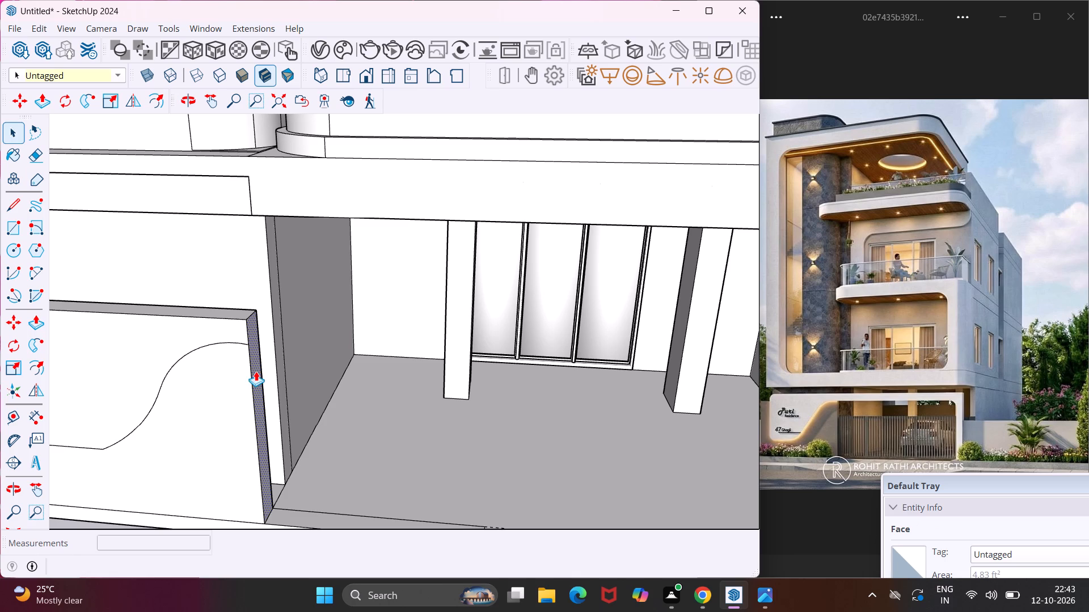
left_click(256, 371)
scroll(315, 384, "down", 4)
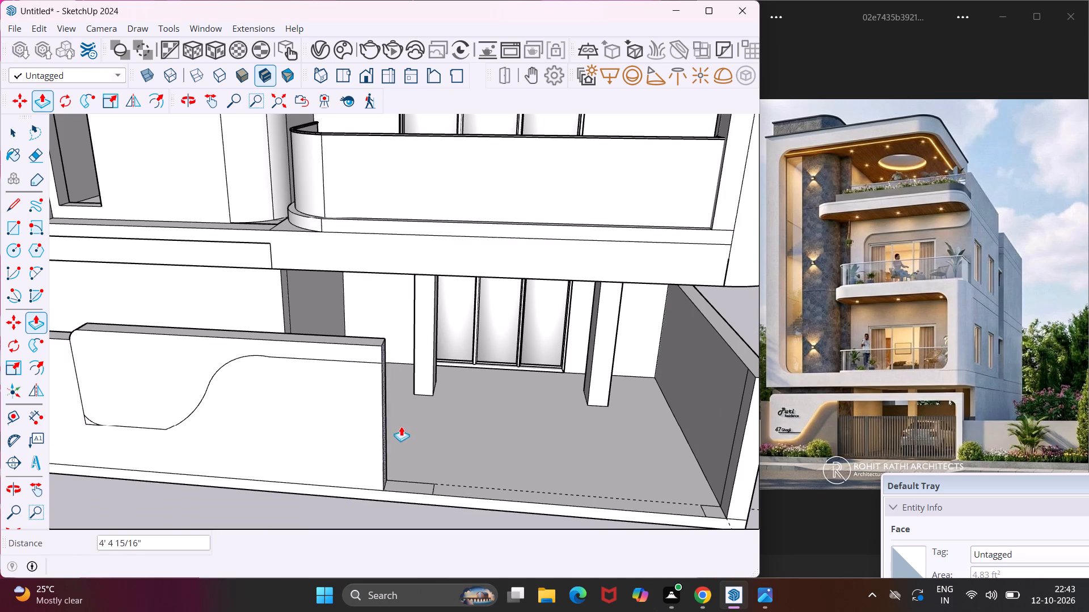
left_click(436, 487)
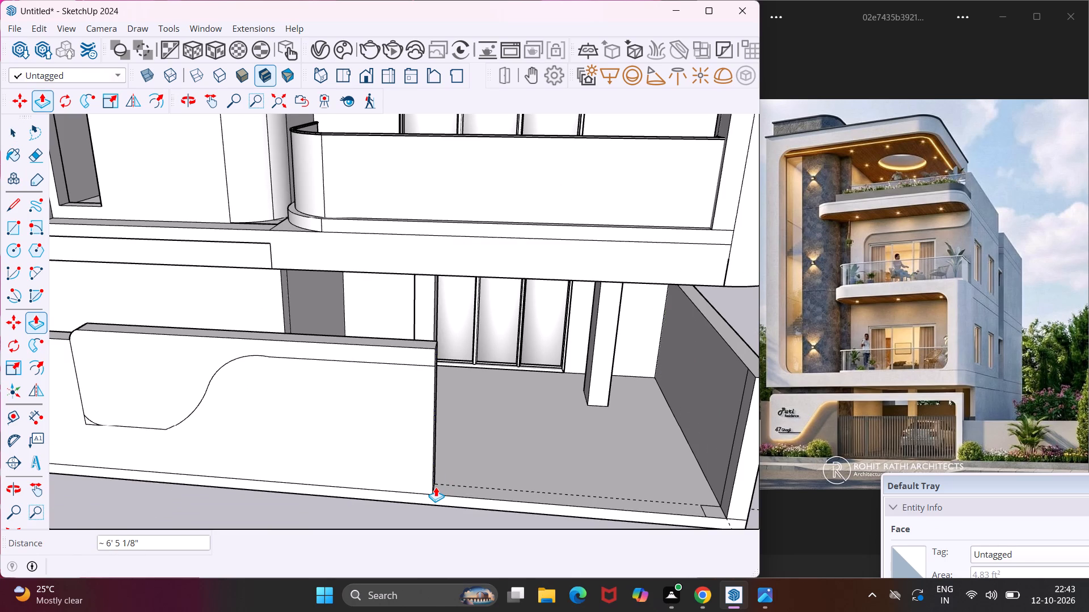
key("Escape")
key("space")
middle_click_drag(421, 420, 468, 440)
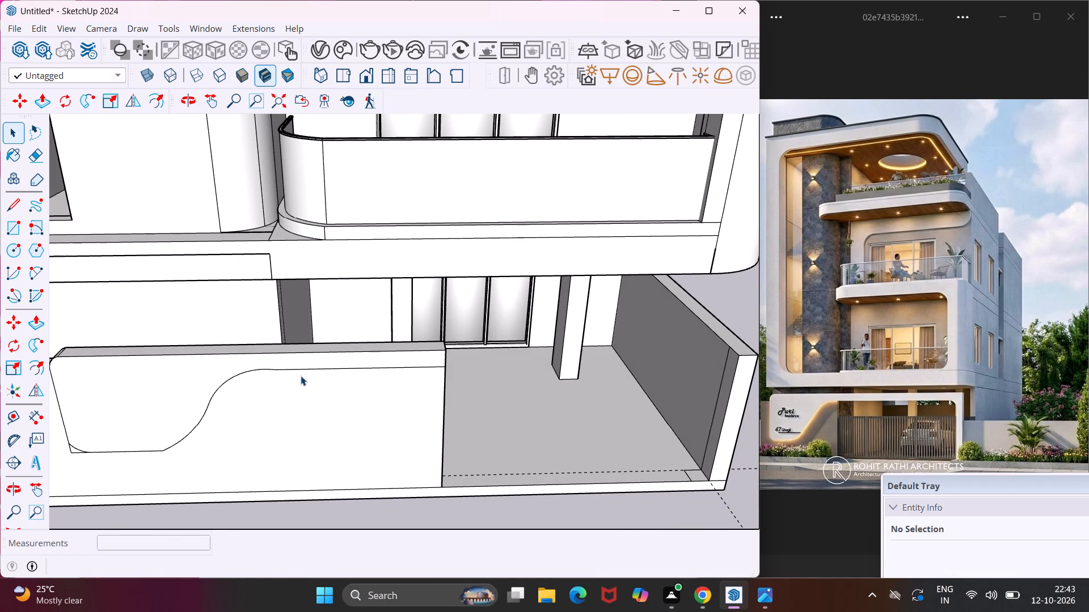
key("Escape")
key("space")
Draw a vertical line about 8 1/2" long from the end of the panel's curve up to the wall's top edge.
left_click(21, 211)
left_click(277, 371)
left_click(277, 354)
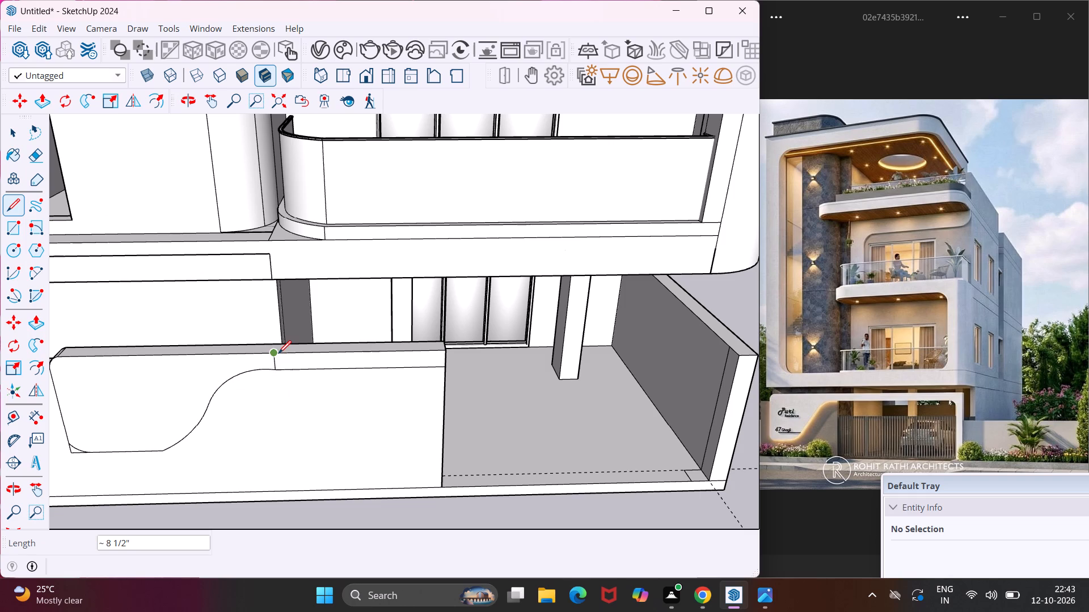
key("Escape")
key("space")
middle_click_drag(243, 362, 296, 350)
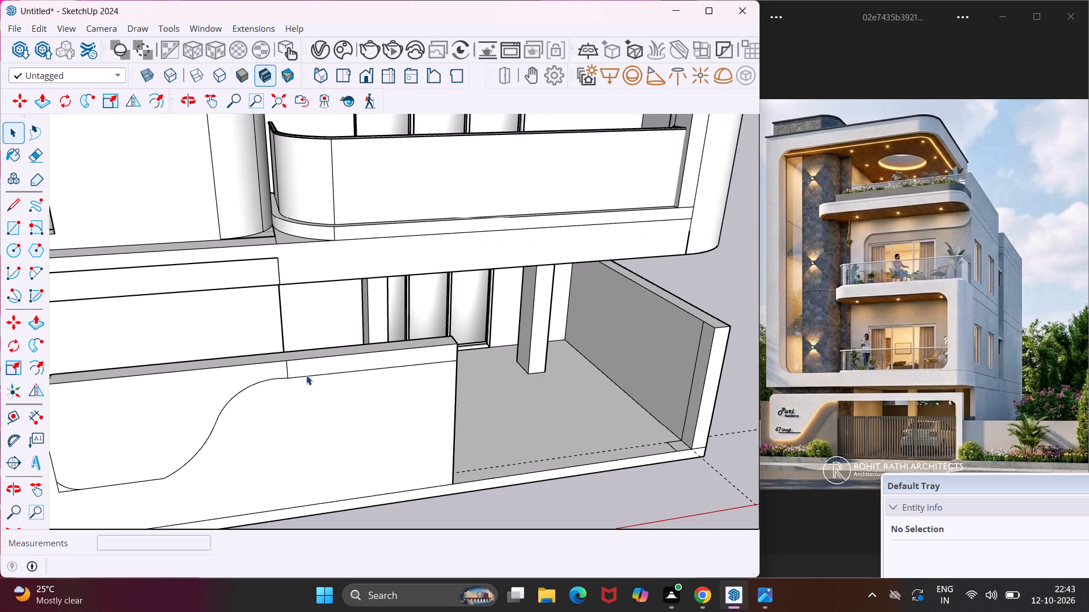
Delete the horizontal line running from the end of the panel's curve to the wall's outer end.
left_click(306, 376)
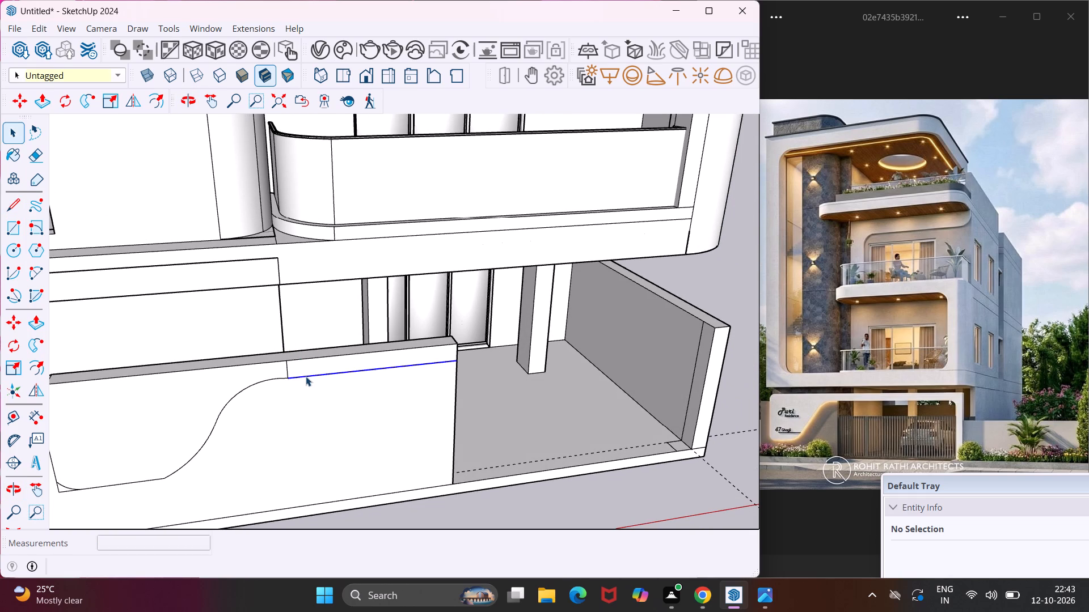
key("Delete")
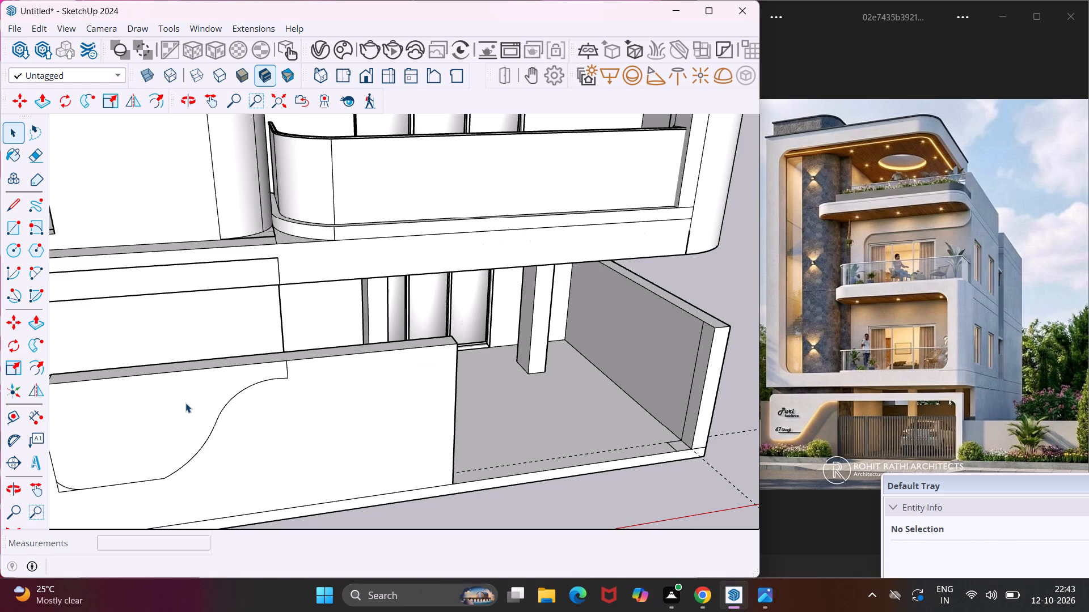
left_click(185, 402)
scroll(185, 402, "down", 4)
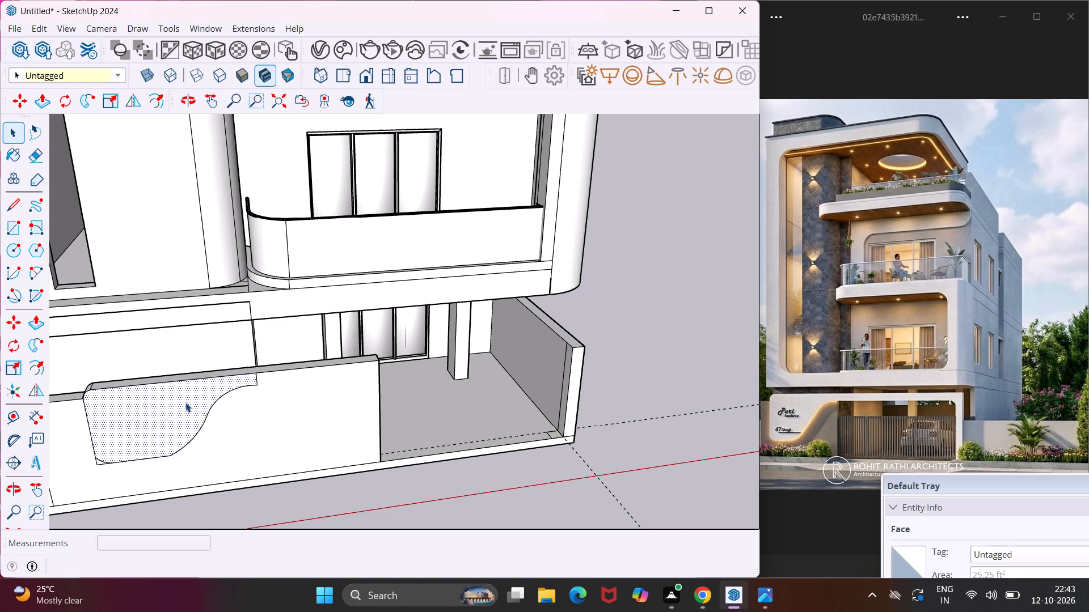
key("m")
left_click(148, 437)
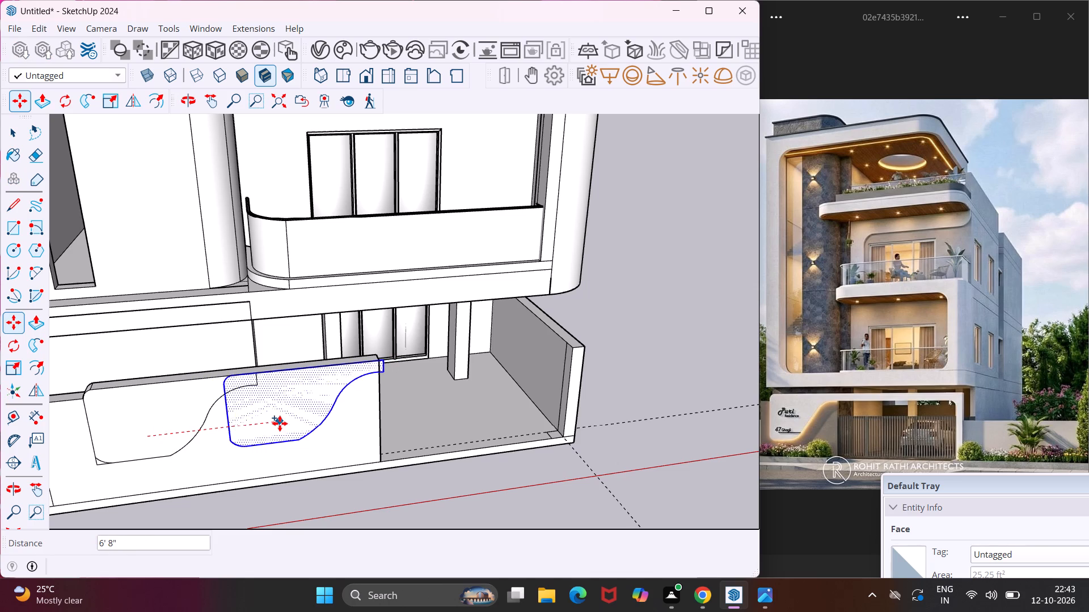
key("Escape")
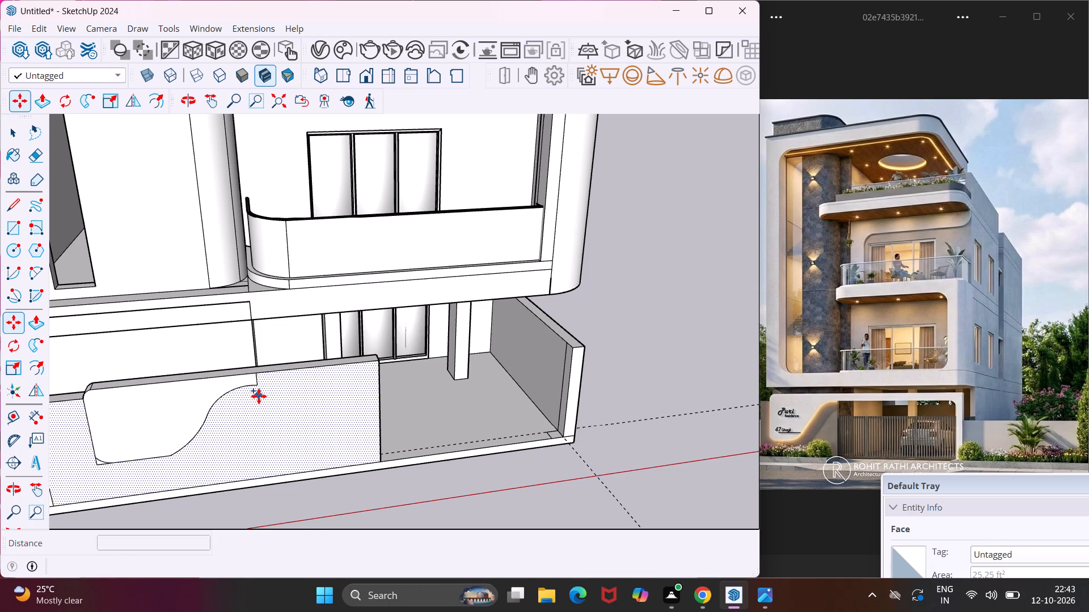
Copy the curved panel face about 6' 5 1/8" along the wall so its upper corner meets the wall's end corner.
scroll(259, 394, "up", 8)
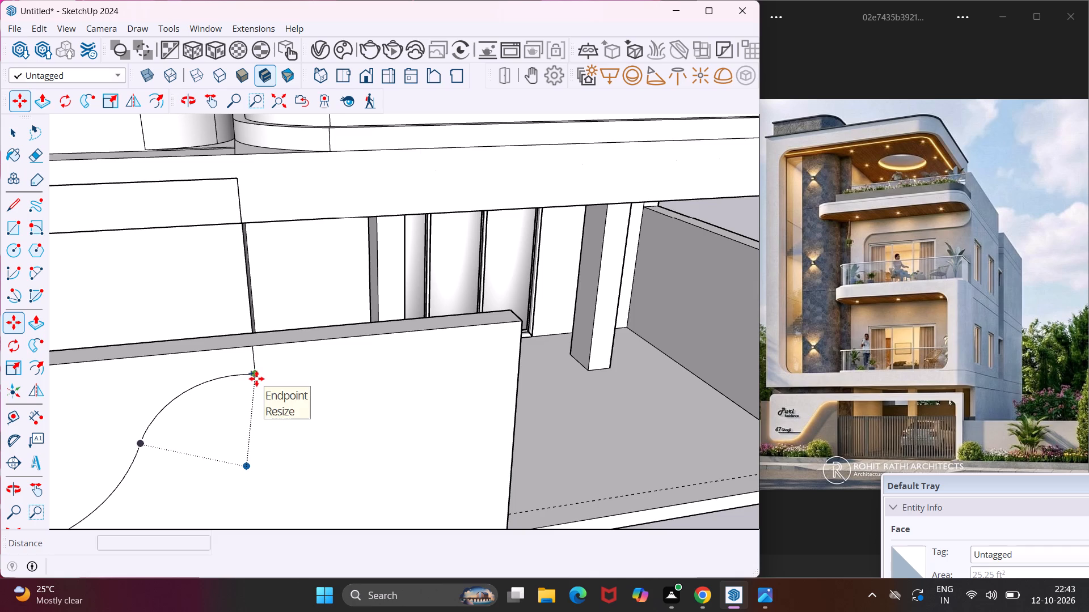
key("Escape")
key("space")
left_click(252, 367)
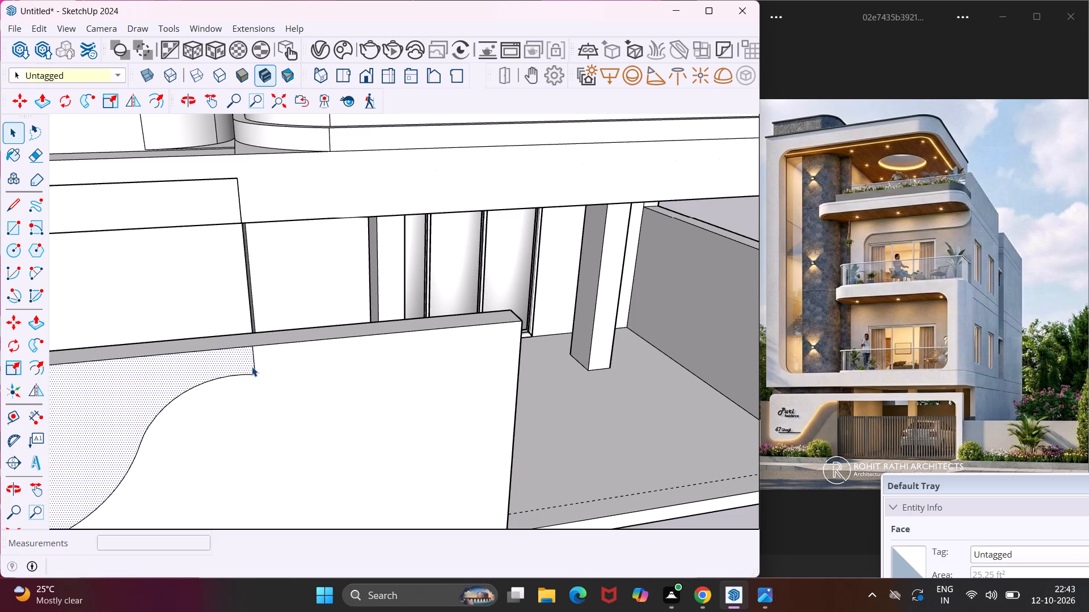
key("m")
left_click(255, 346)
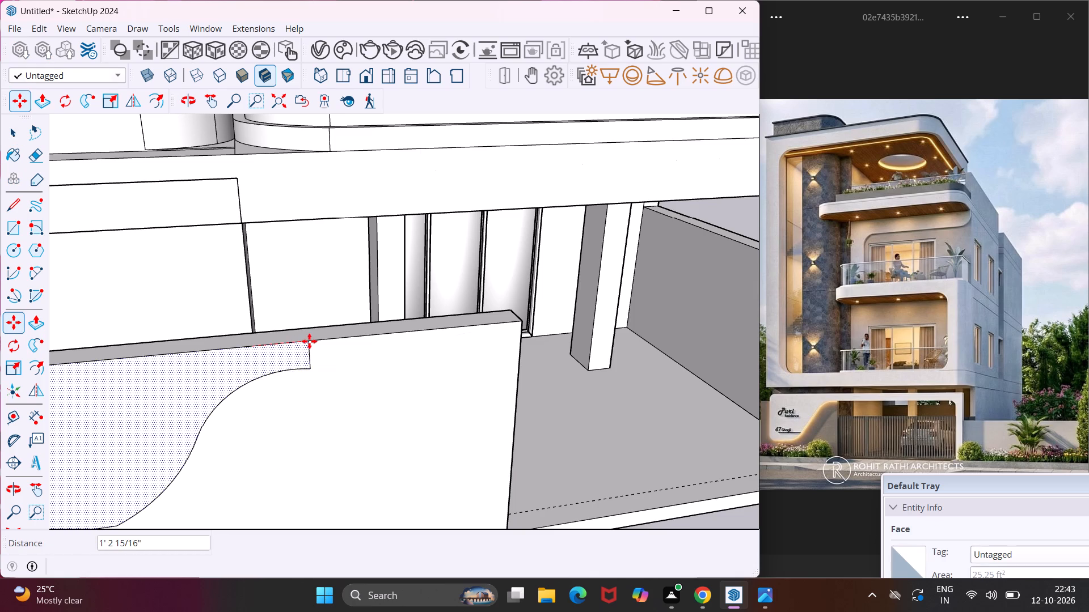
left_click(520, 322)
key("Escape")
key("space")
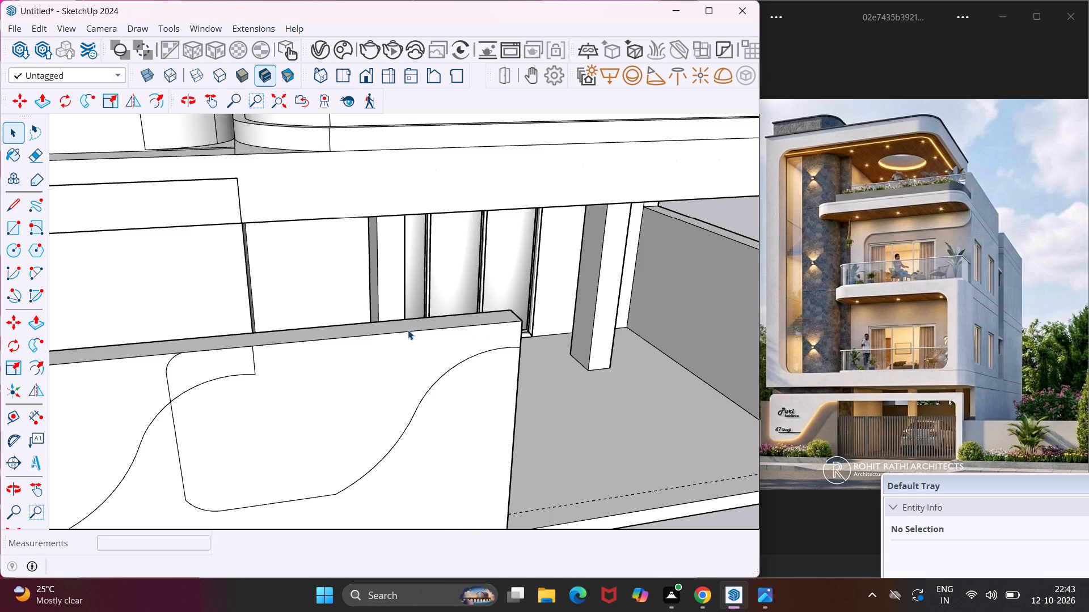
Draw a line about 9 1/8" long across the wall's top from the copied panel's rounded upper corner to the rear edge.
scroll(408, 330, "down", 5)
middle_click_drag(133, 380, 163, 383)
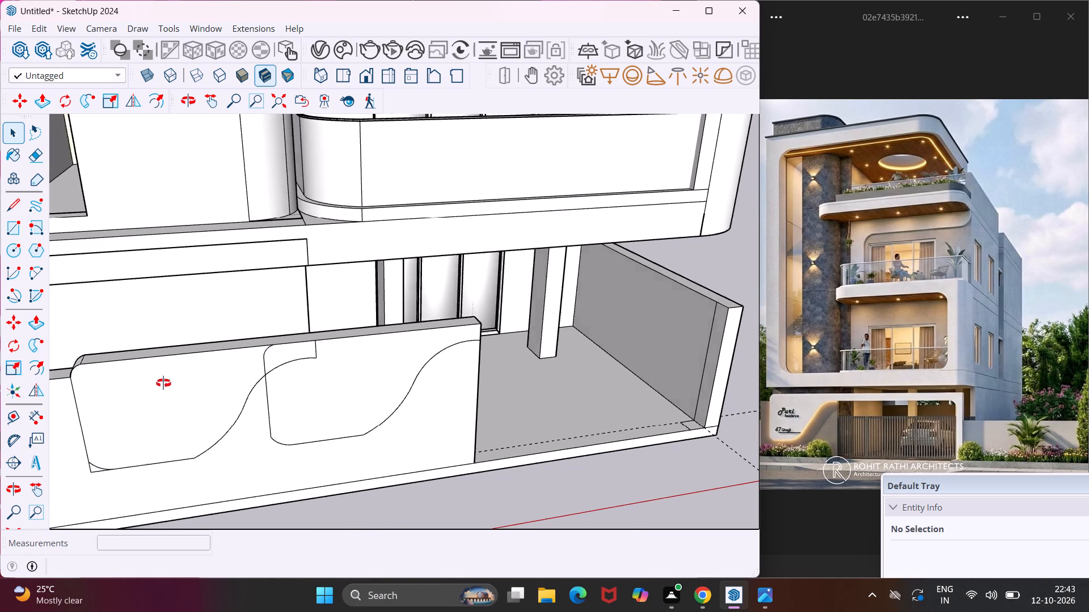
middle_click_drag(163, 383, 293, 364)
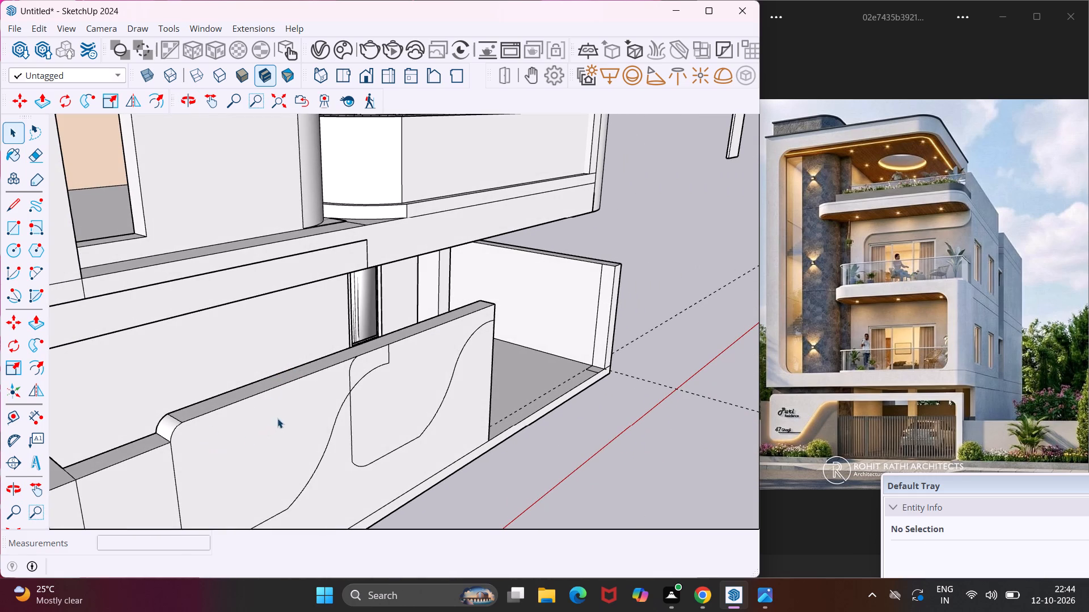
middle_click_drag(340, 364, 287, 411)
scroll(311, 393, "up", 8)
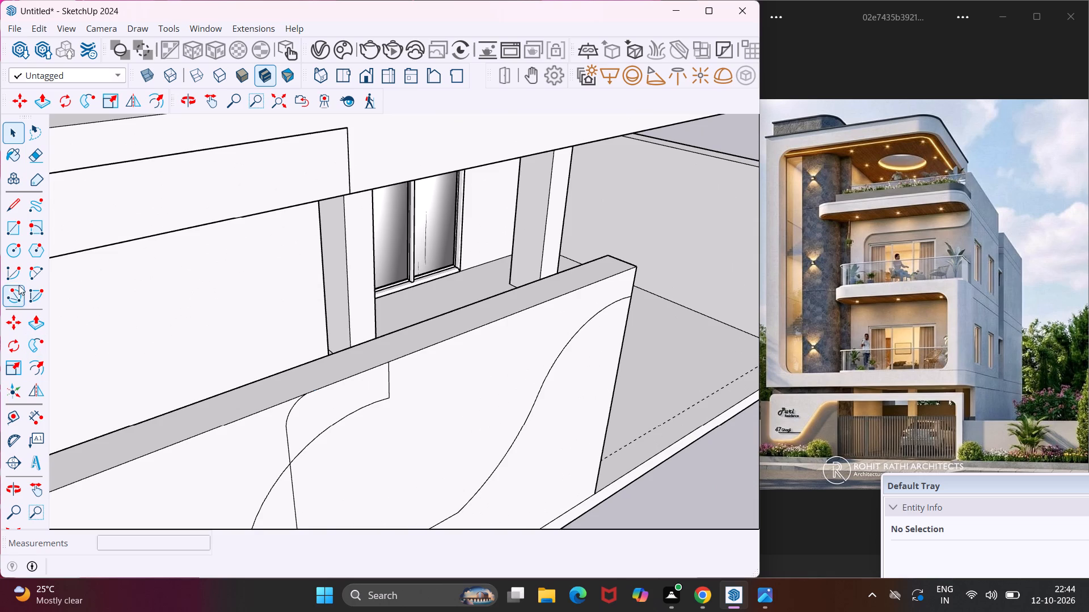
left_click(16, 212)
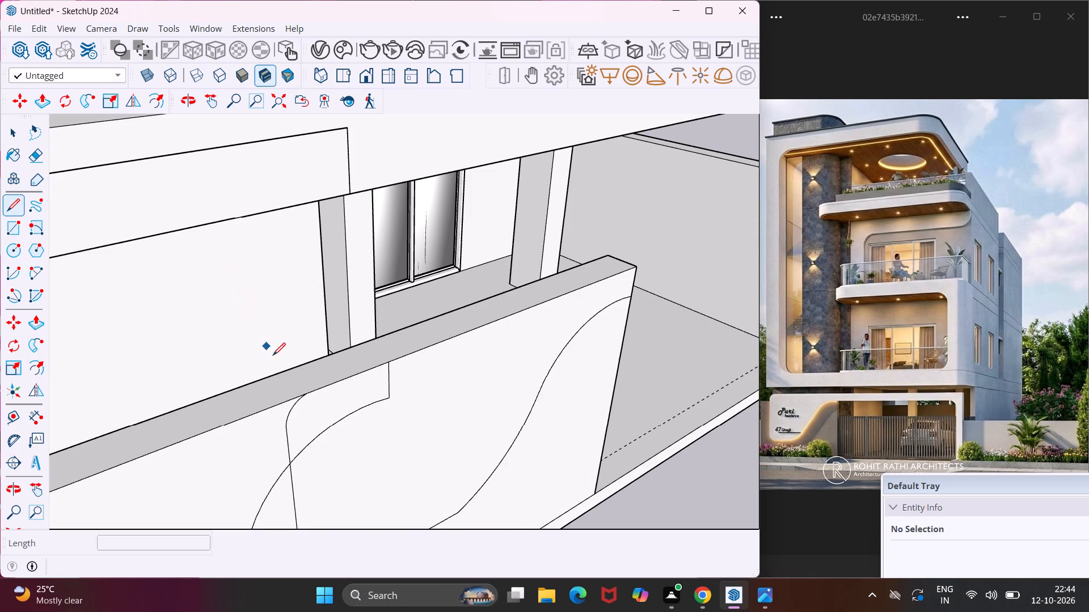
left_click(305, 395)
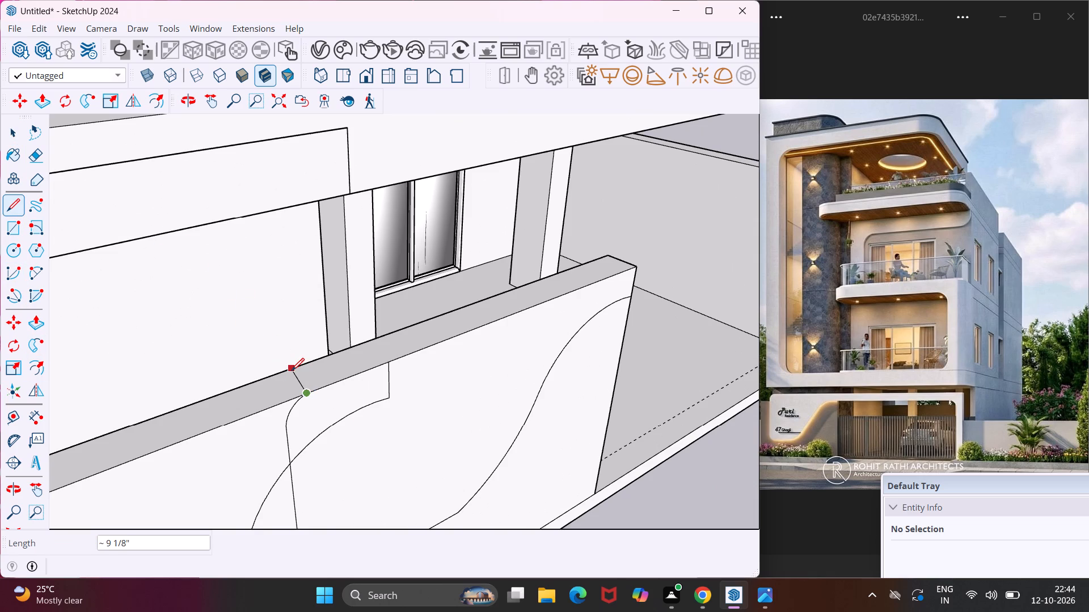
left_click(292, 370)
key("Escape")
key("space")
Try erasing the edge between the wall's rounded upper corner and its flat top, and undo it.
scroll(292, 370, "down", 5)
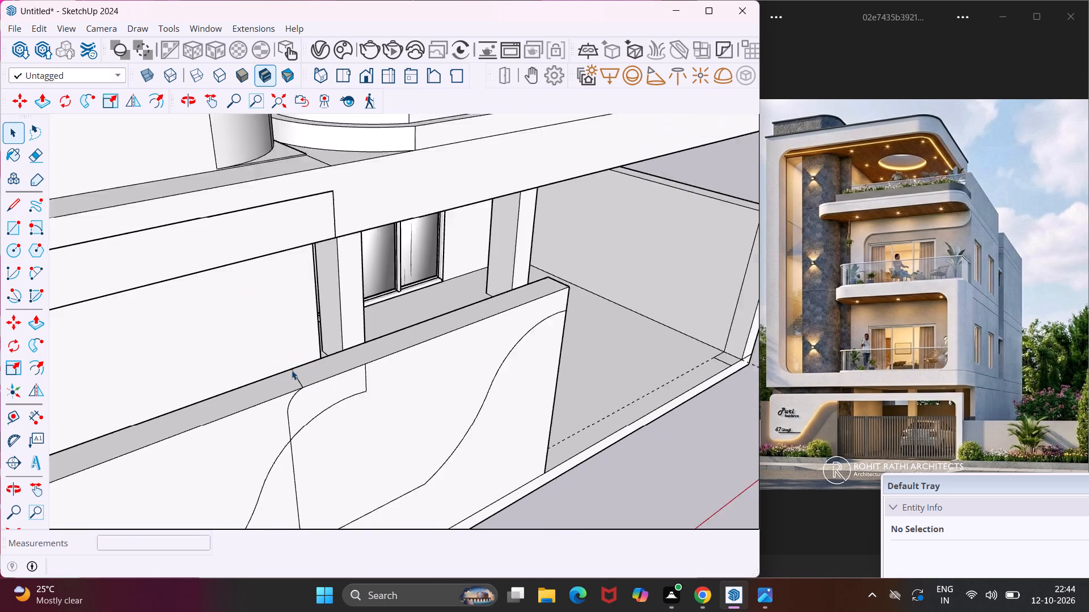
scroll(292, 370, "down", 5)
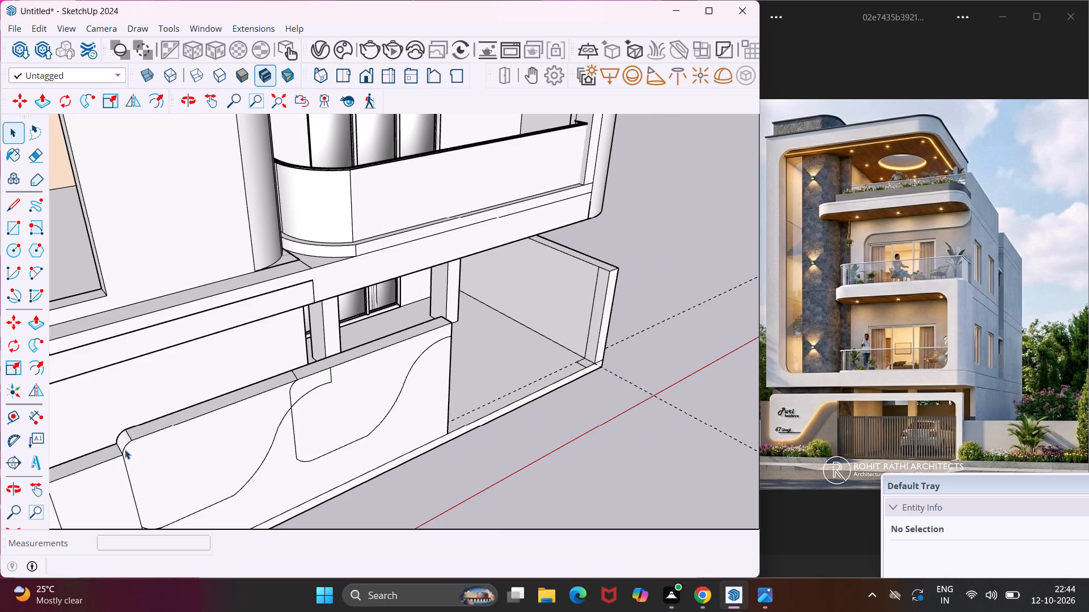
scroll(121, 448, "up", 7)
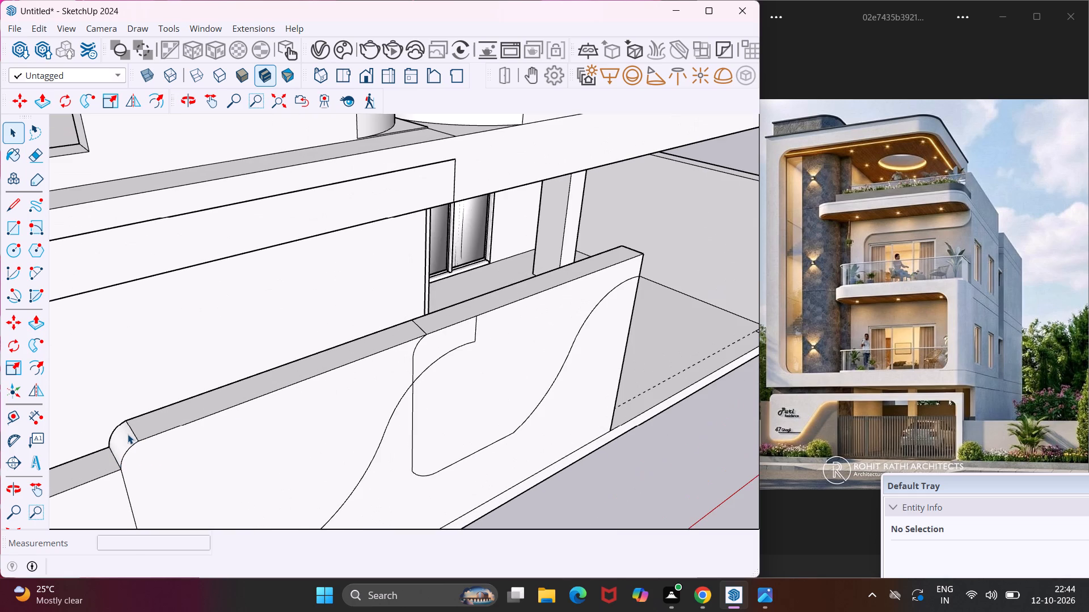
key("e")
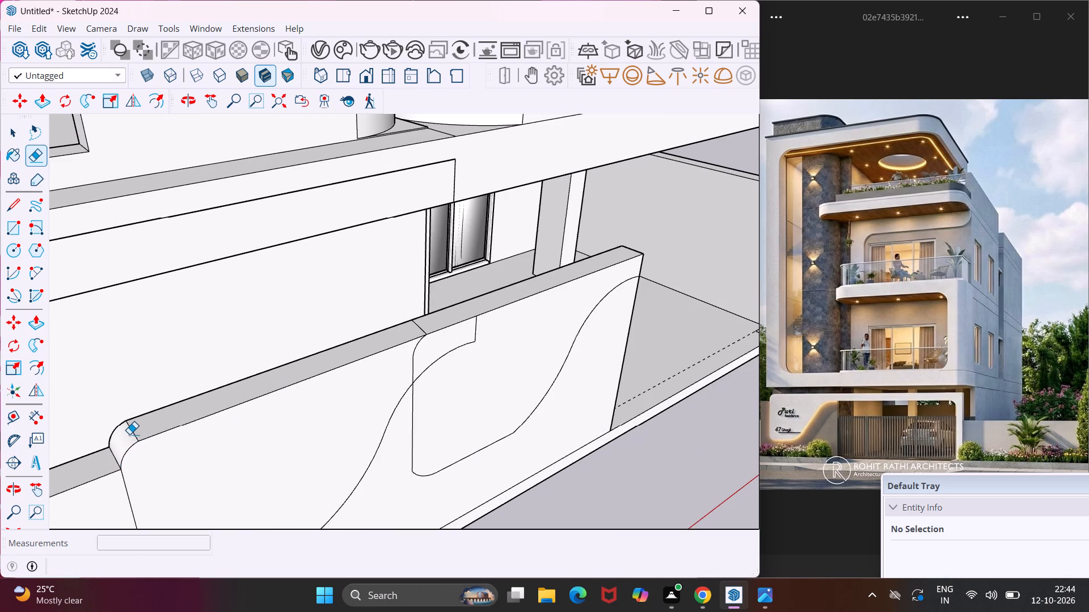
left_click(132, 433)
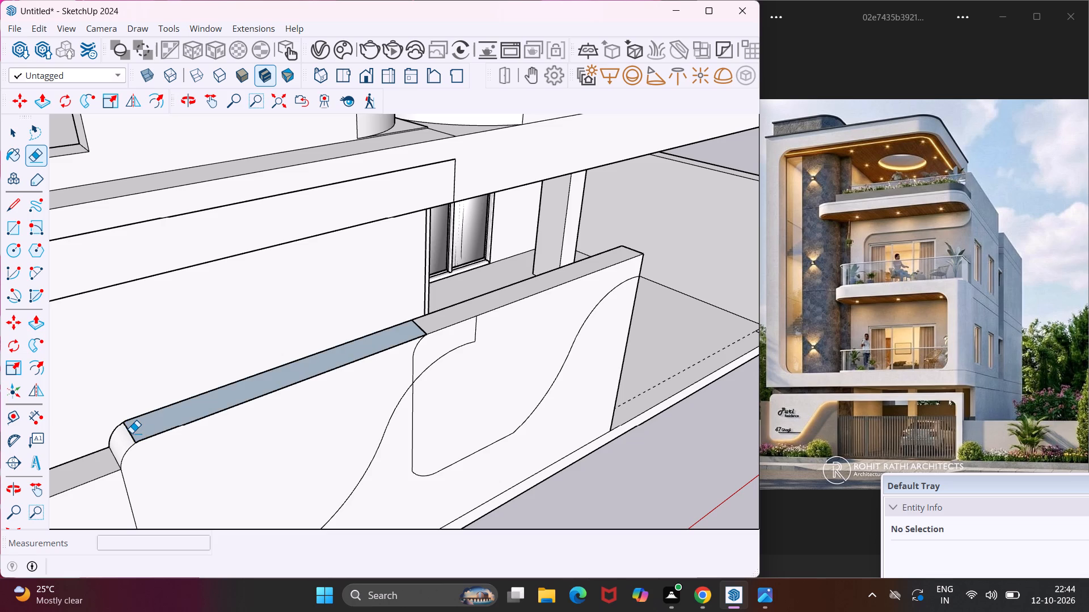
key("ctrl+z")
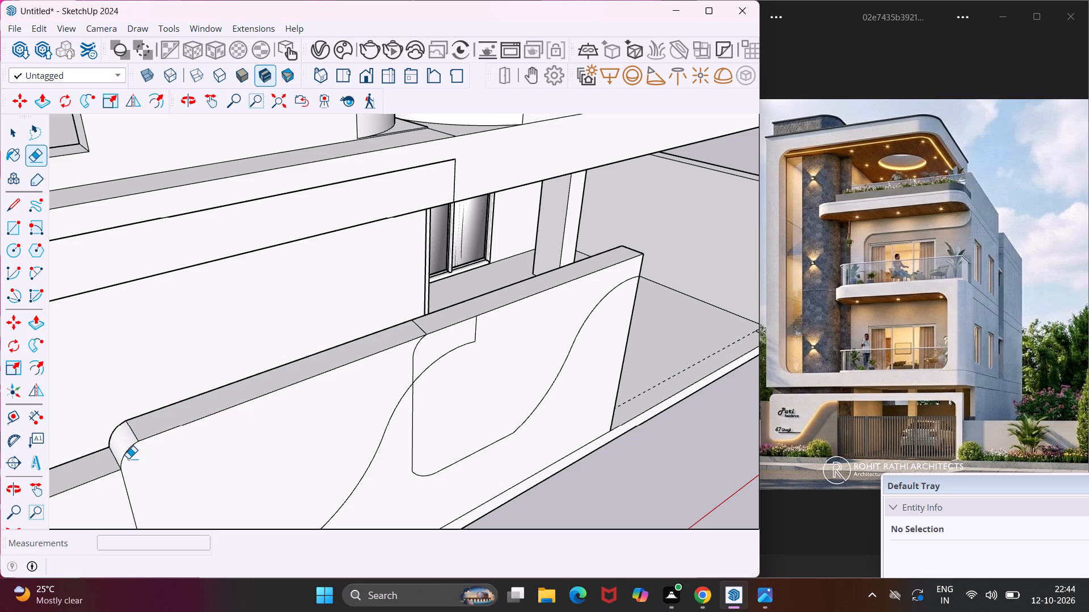
Erase the original panel's outline from the wall face, including its side, bottom, S-curve and short vertical line, keeping the copied panel.
middle_click_drag(128, 458, 94, 388)
scroll(94, 384, "down", 8)
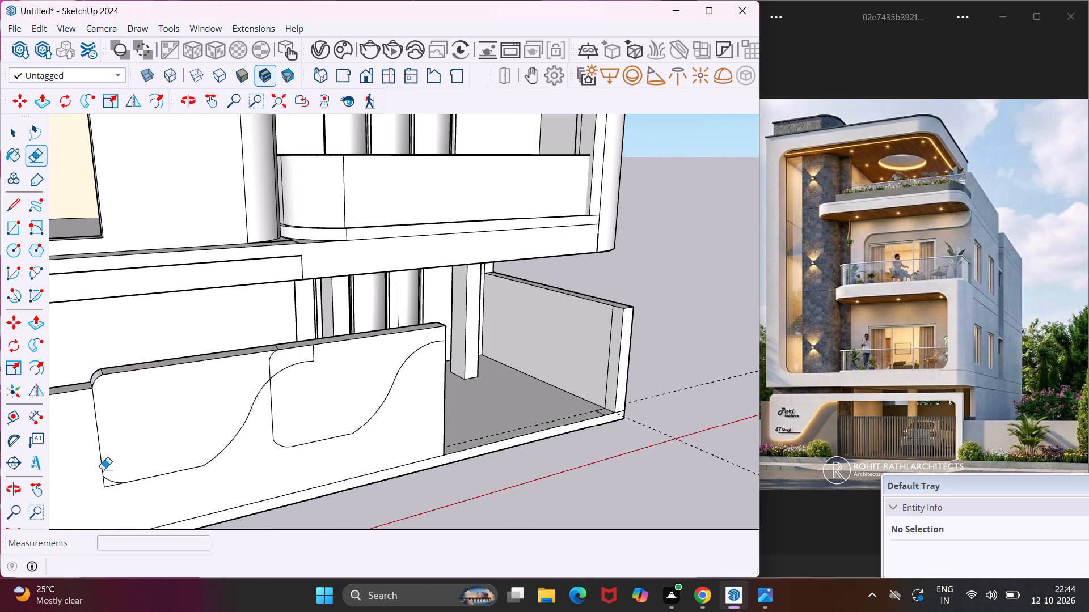
left_click(106, 481)
left_click(106, 484)
left_click(103, 480)
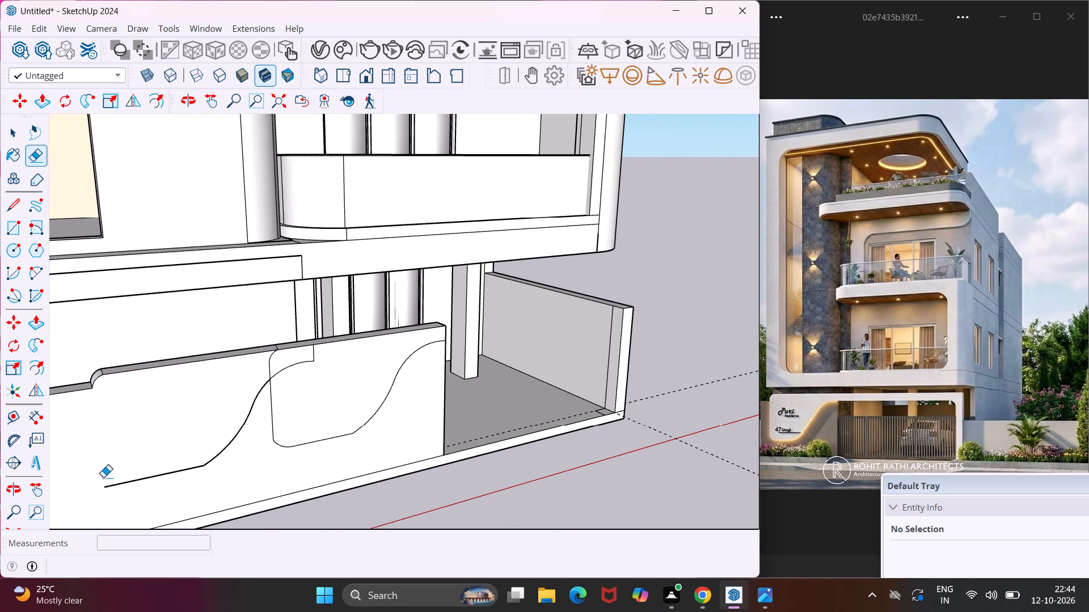
left_click(113, 483)
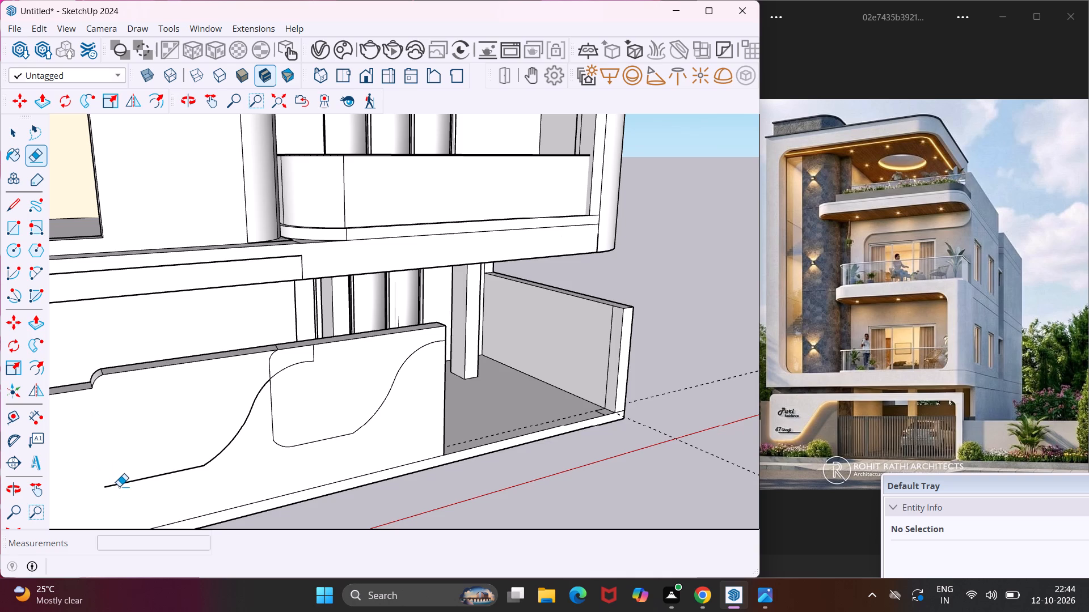
left_click(119, 486)
left_click(211, 458)
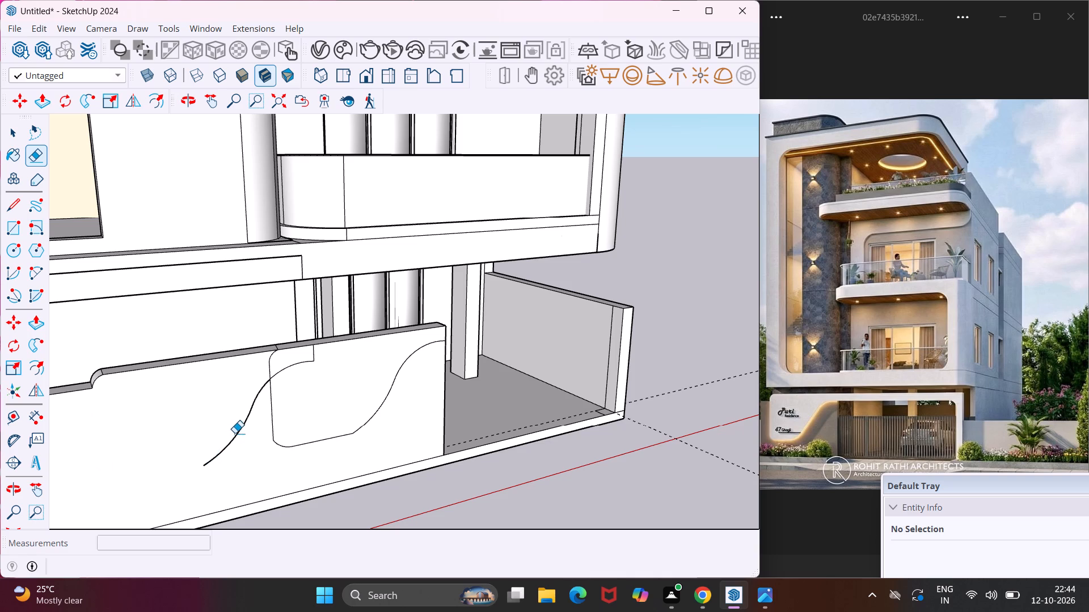
left_click(237, 433)
left_click(261, 393)
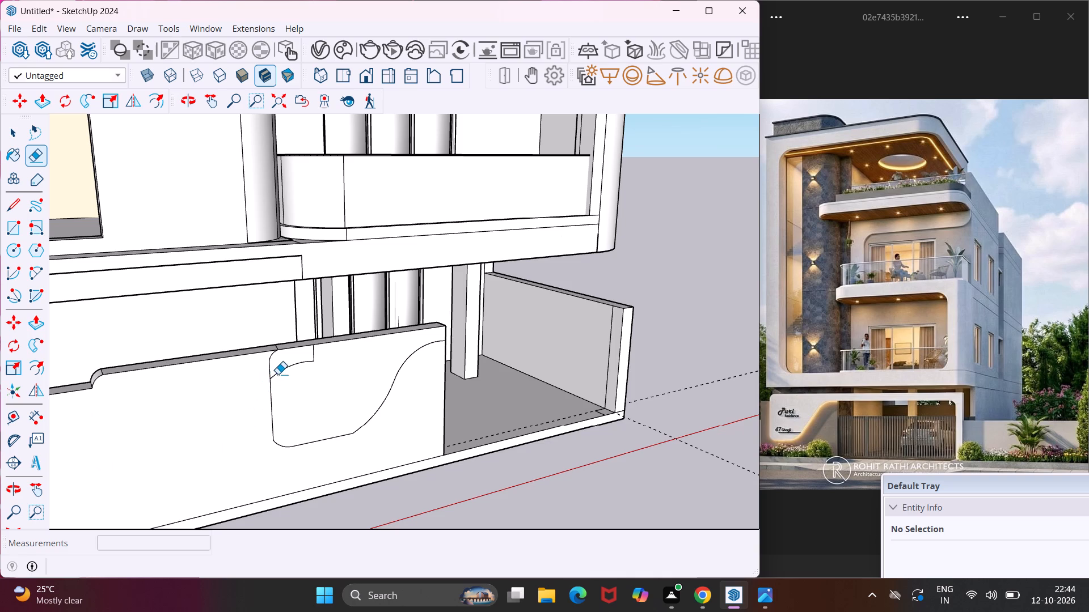
left_click(284, 371)
left_click(312, 354)
key("Escape")
key("space")
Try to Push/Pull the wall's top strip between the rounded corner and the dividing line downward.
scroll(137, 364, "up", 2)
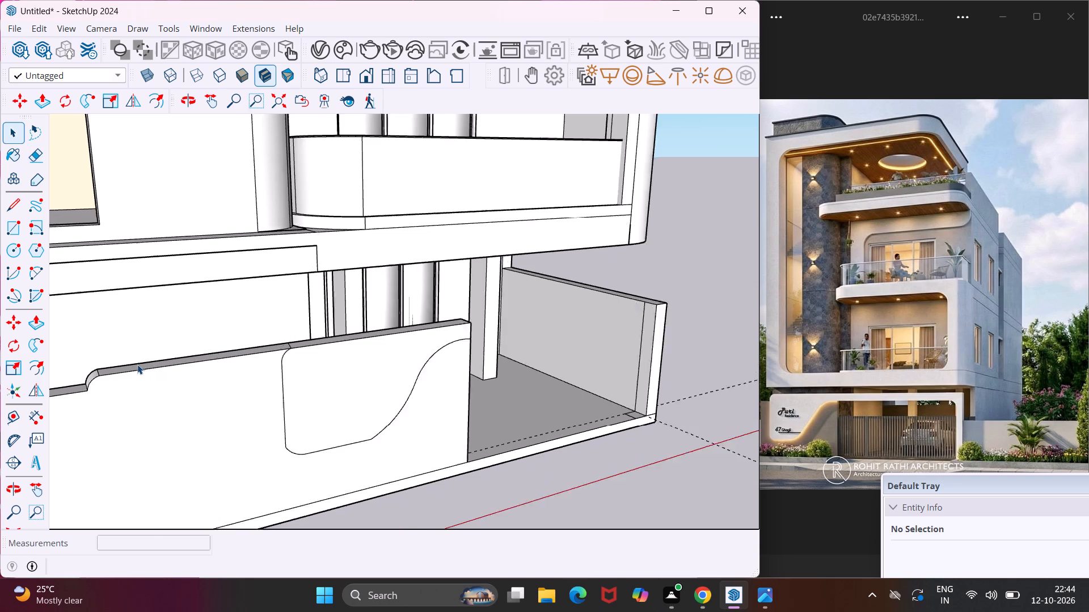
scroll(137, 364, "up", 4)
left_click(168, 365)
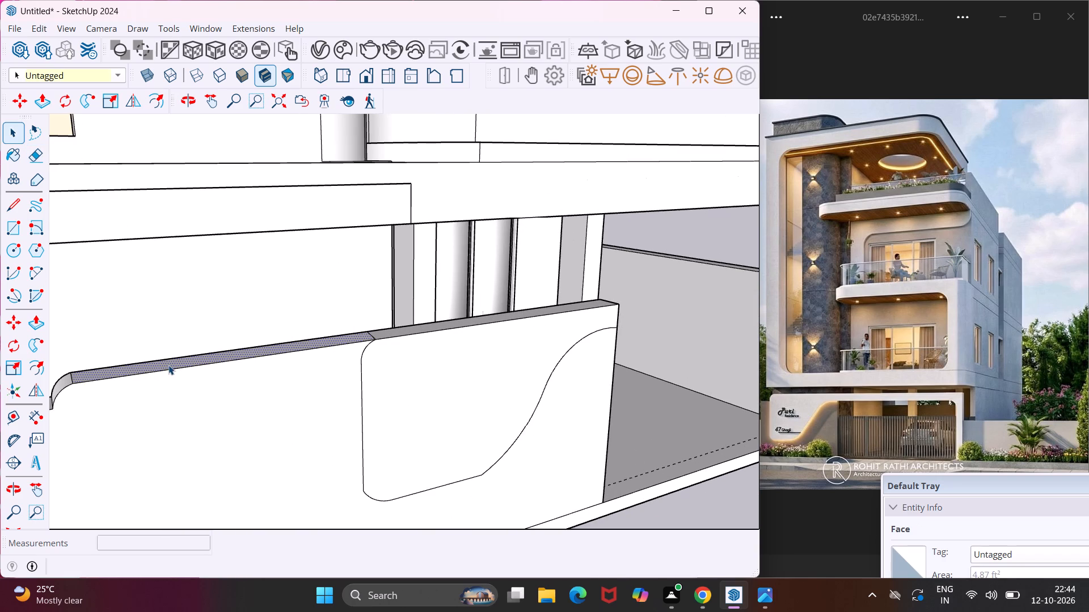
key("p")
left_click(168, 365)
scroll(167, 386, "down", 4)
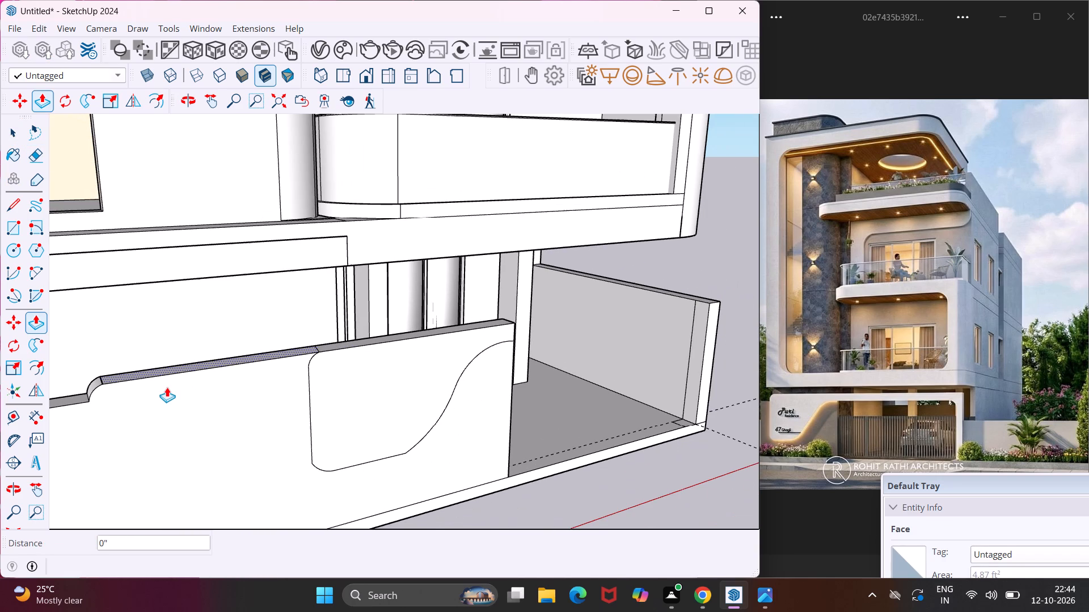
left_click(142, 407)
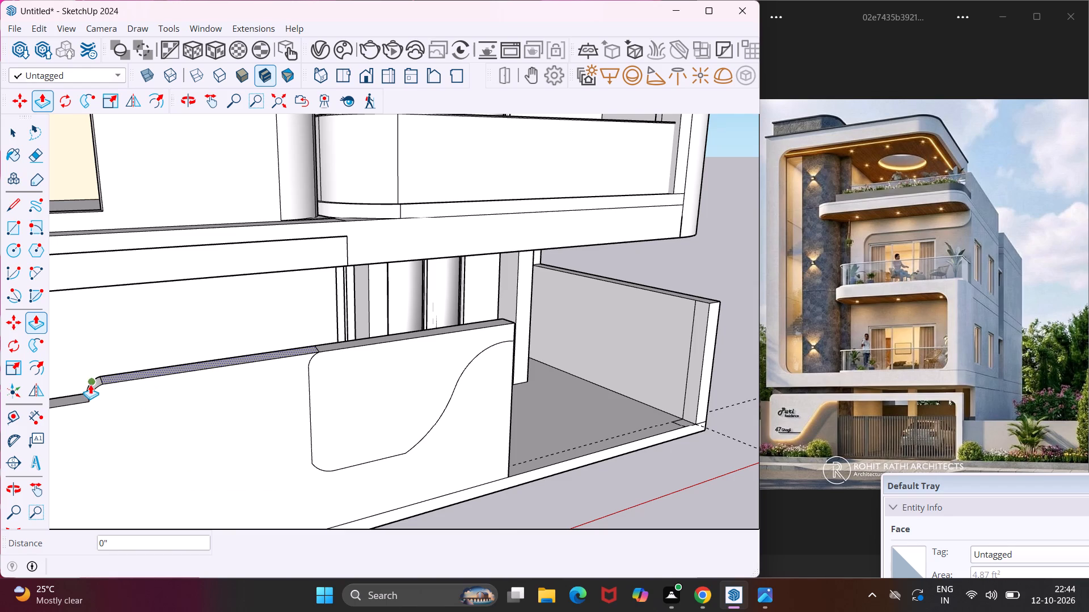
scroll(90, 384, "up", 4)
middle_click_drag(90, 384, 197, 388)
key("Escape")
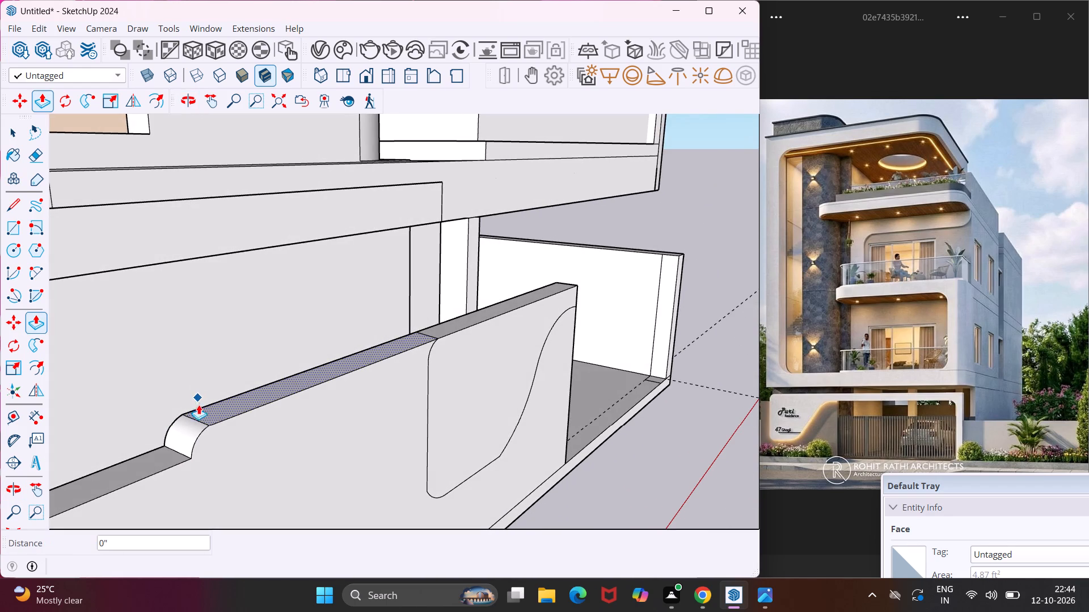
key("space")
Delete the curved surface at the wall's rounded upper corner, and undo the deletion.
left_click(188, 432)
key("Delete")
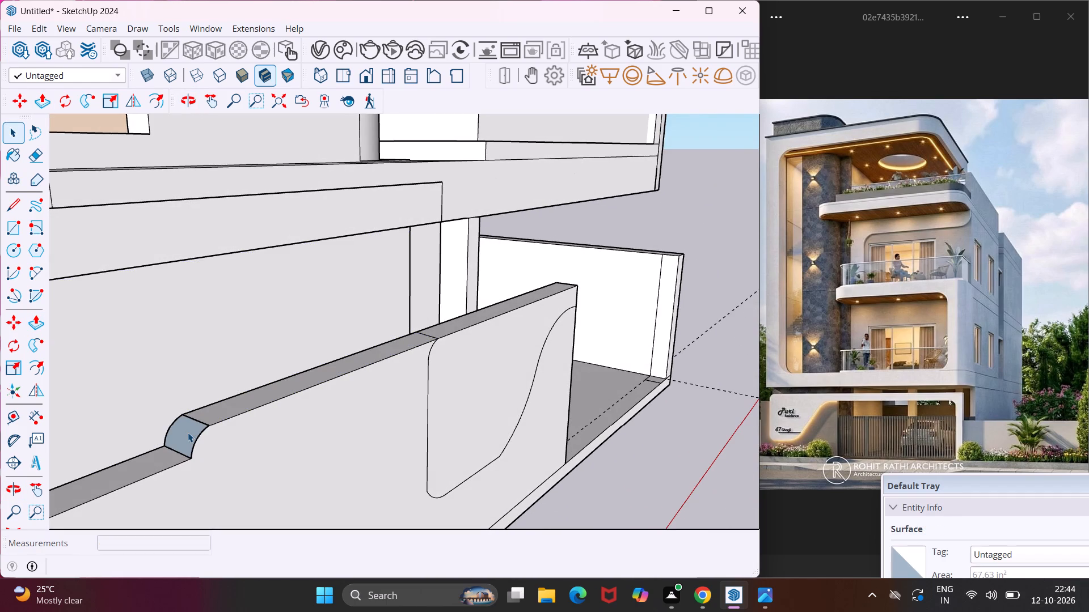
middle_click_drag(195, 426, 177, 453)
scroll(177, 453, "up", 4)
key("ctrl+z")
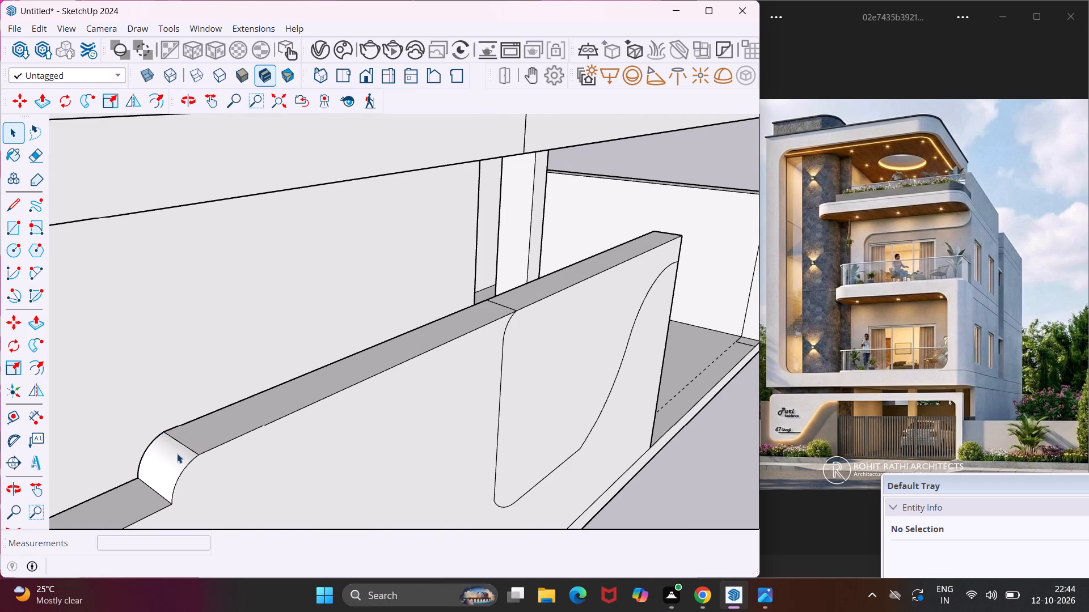
Erase the edge where the rounded corner meets the wall's flat top strip.
key("e")
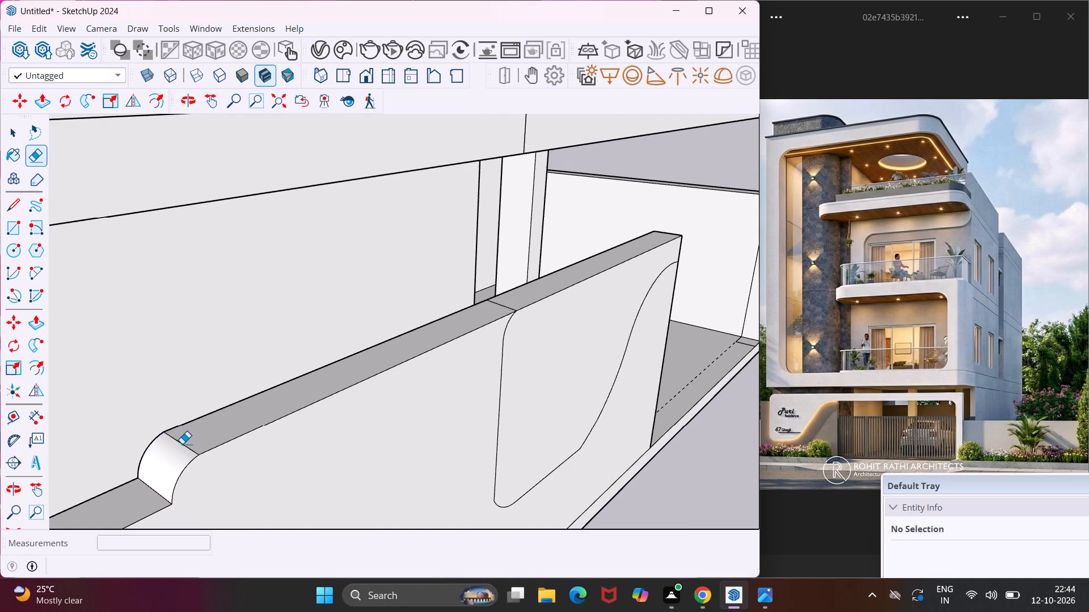
left_click(181, 445)
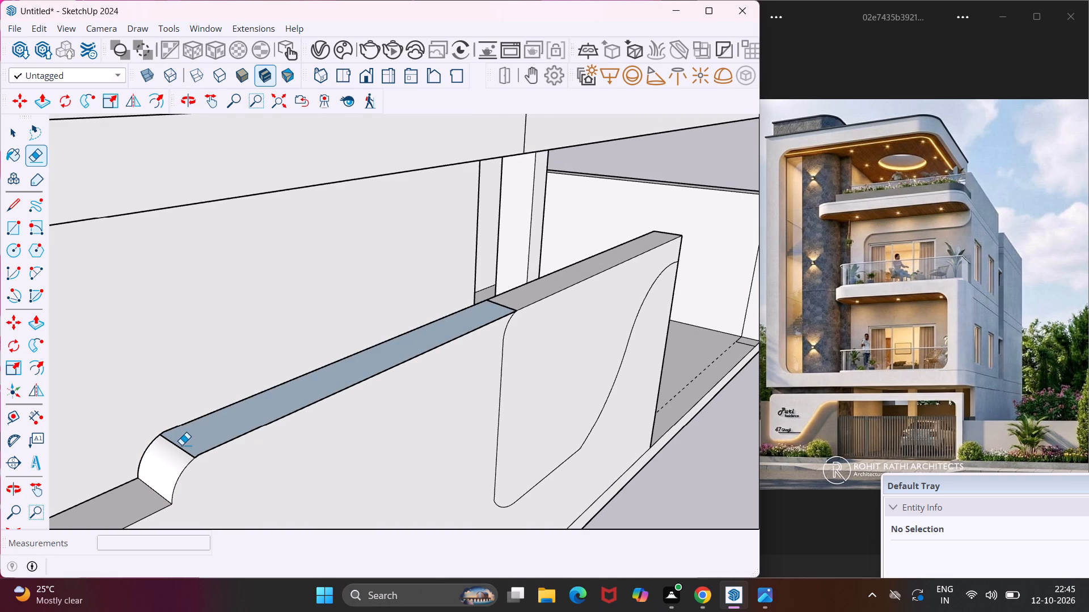
Erase successive cross edges of the facets on the wall's rounded upper corner, working down towards its foot.
left_click(178, 450)
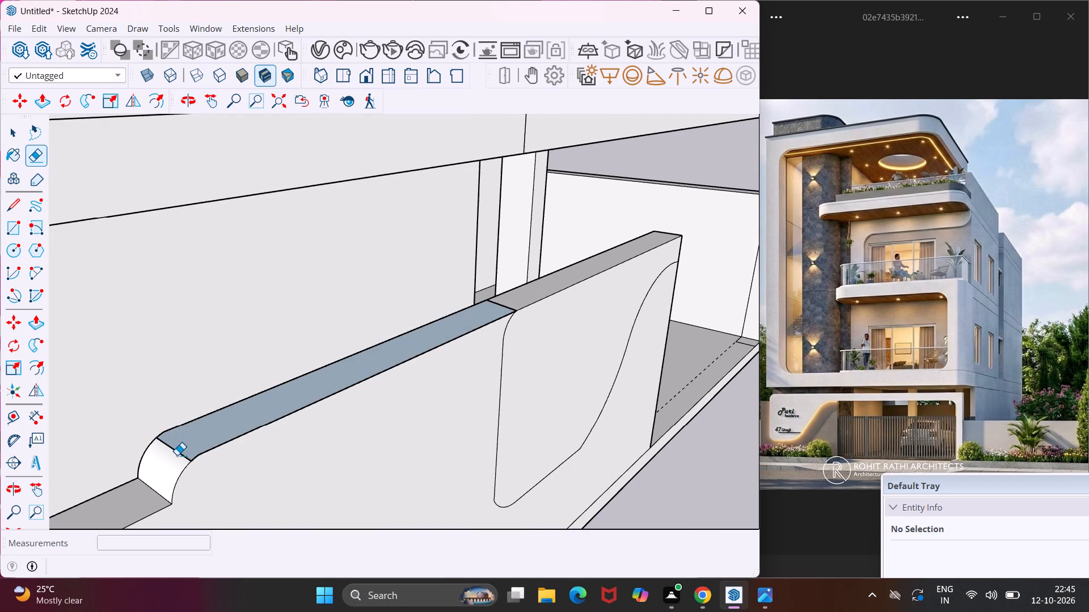
left_click(177, 455)
left_click(175, 459)
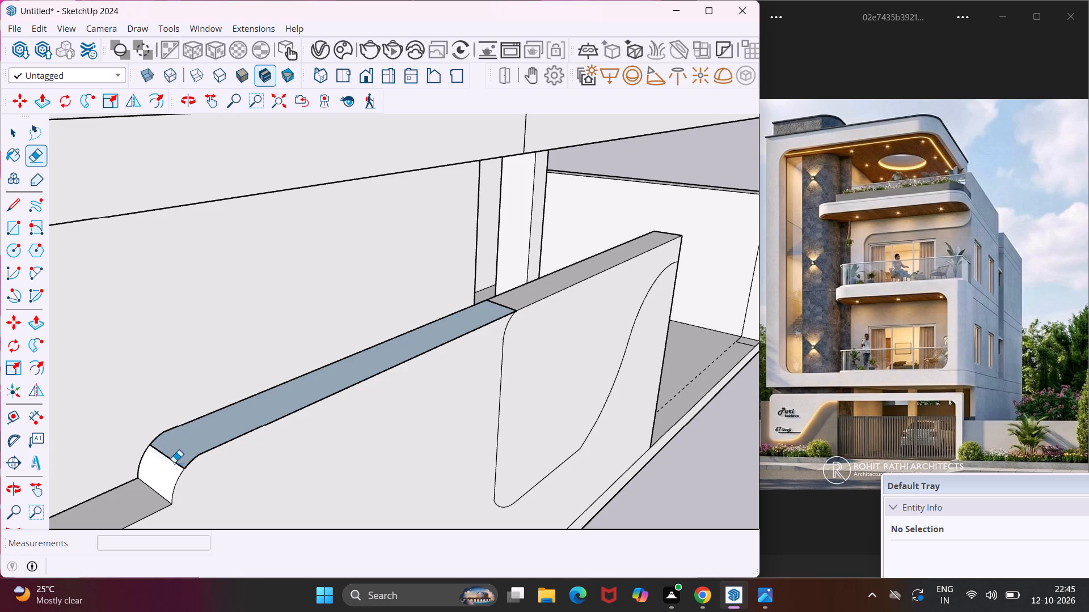
left_click(175, 462)
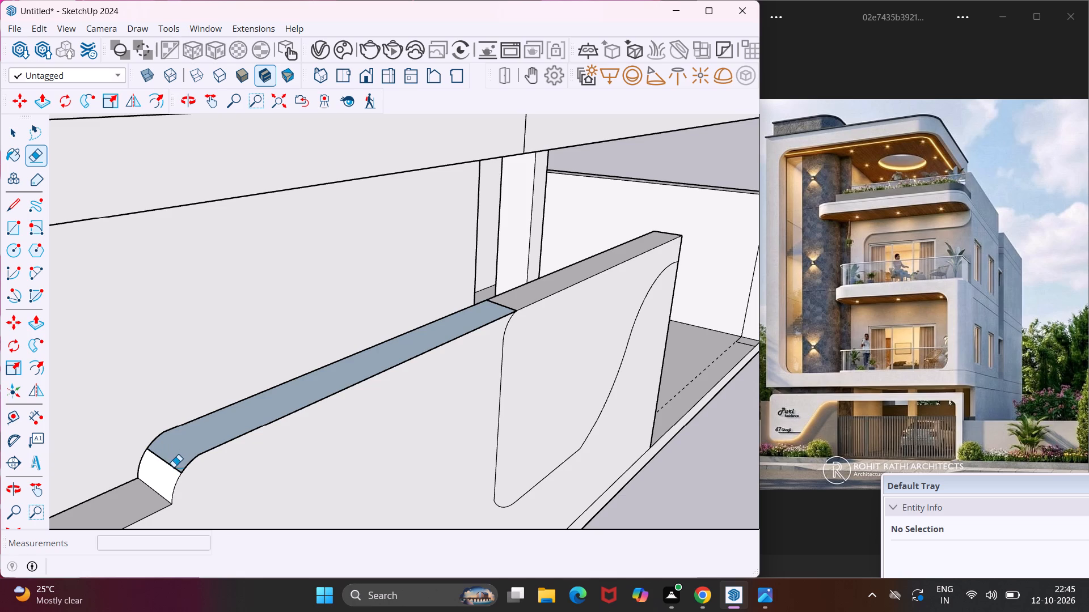
left_click(174, 467)
left_click(170, 474)
left_click(168, 477)
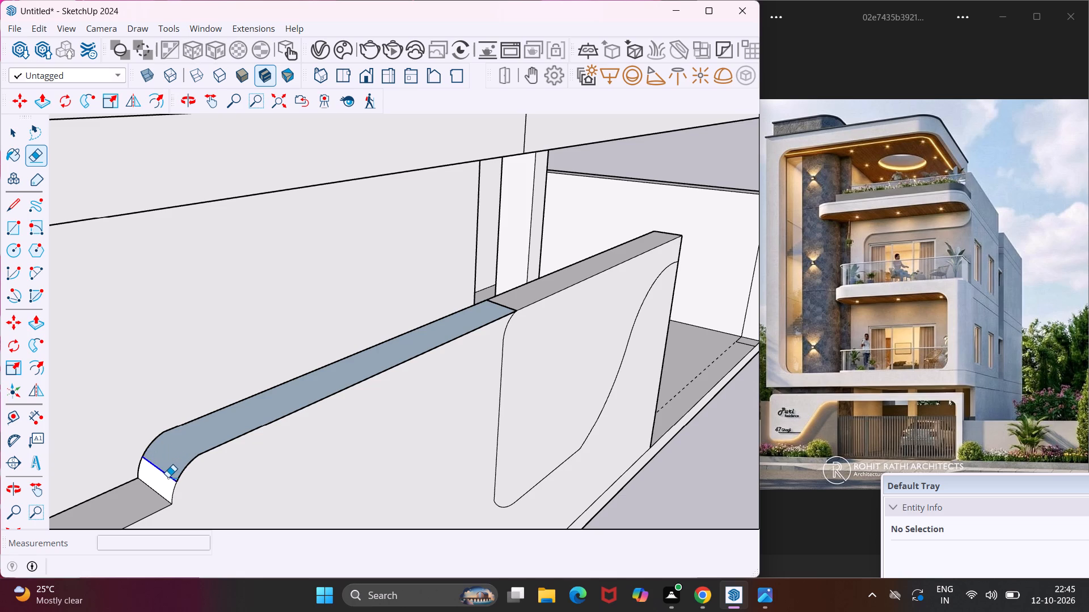
left_click(166, 483)
left_click(164, 486)
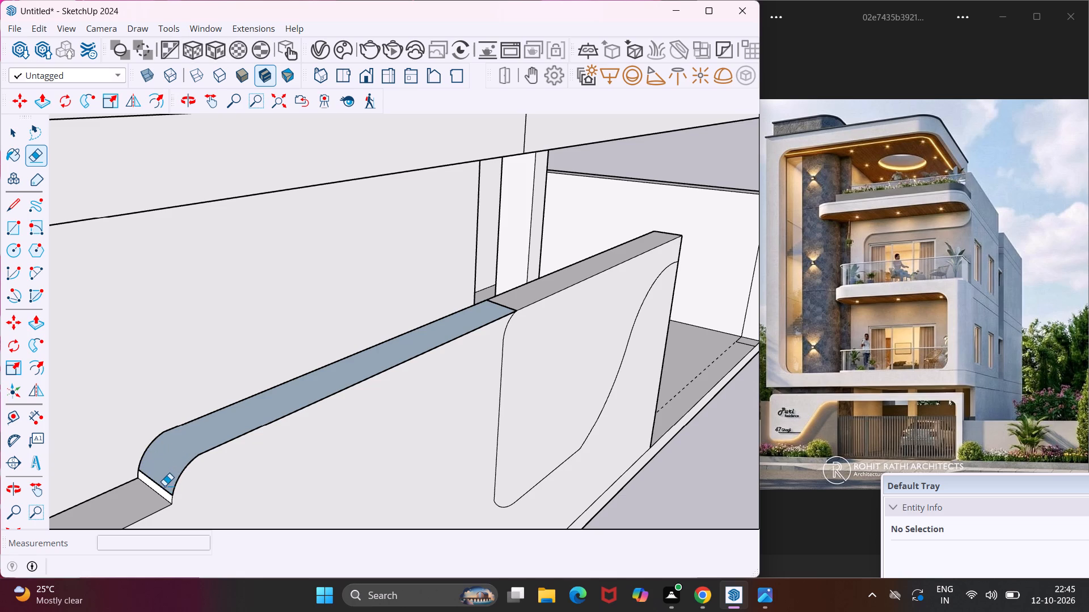
left_click(163, 488)
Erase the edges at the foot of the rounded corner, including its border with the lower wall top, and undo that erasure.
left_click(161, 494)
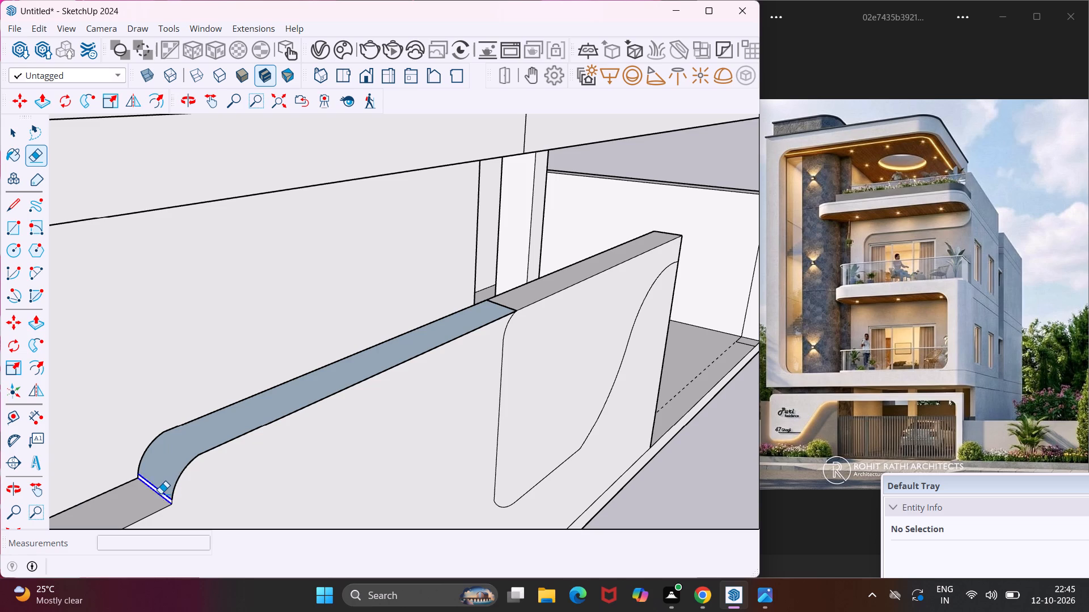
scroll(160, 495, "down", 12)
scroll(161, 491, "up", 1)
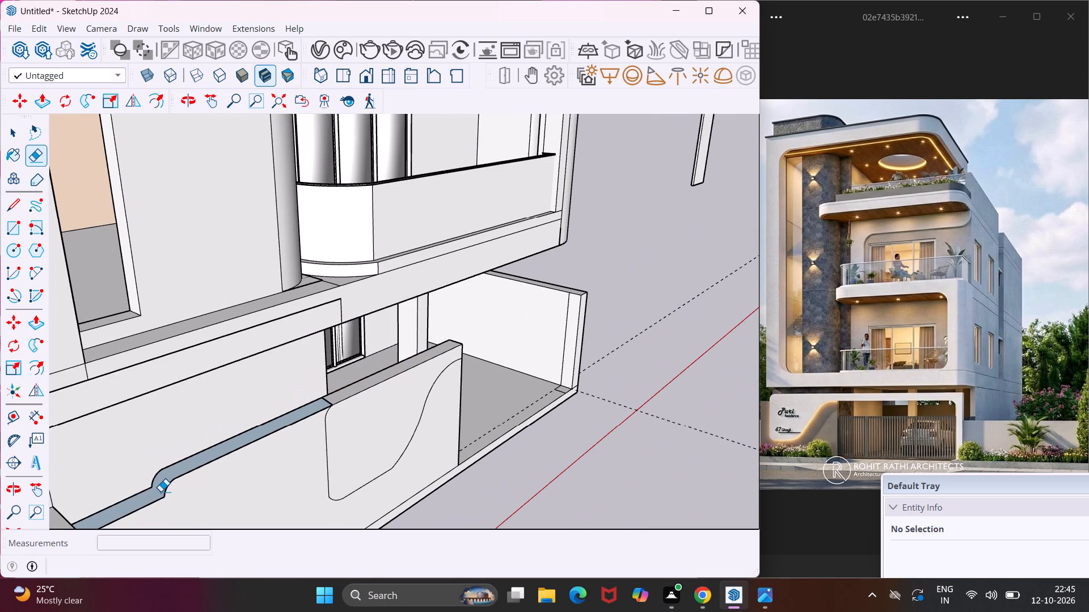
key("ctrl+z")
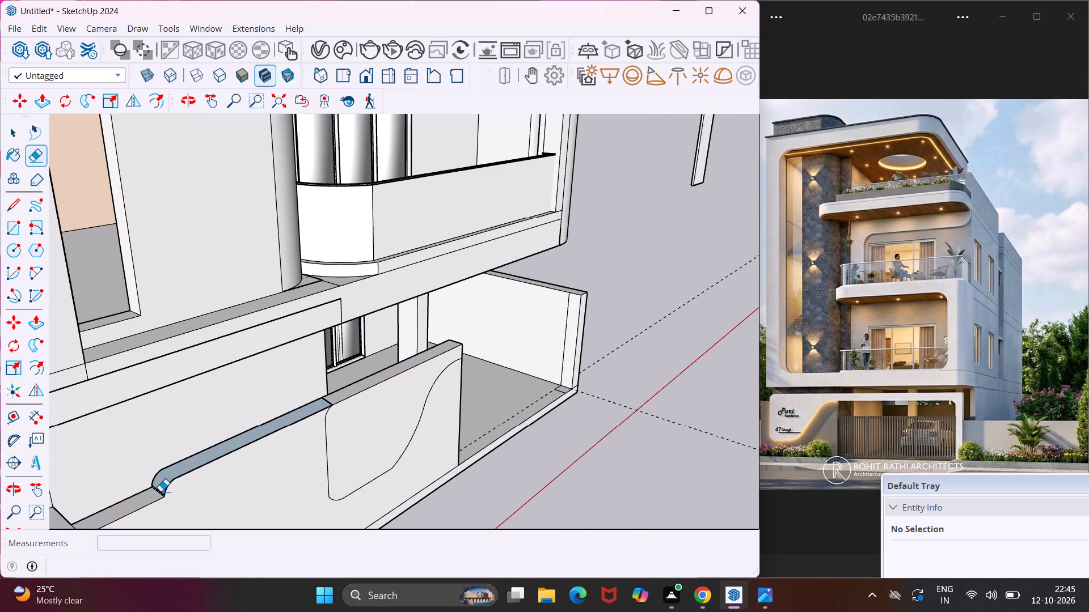
Erase the rounded corner's last facet edge, keeping the edge that borders the lower wall top.
scroll(161, 491, "up", 20)
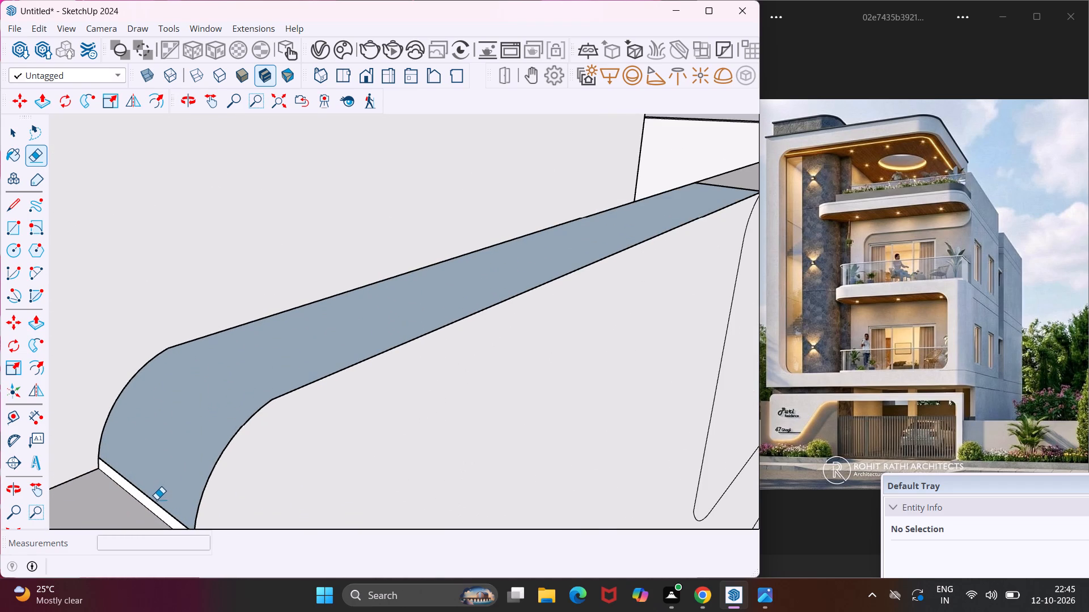
left_click(154, 504)
key("Escape")
key("space")
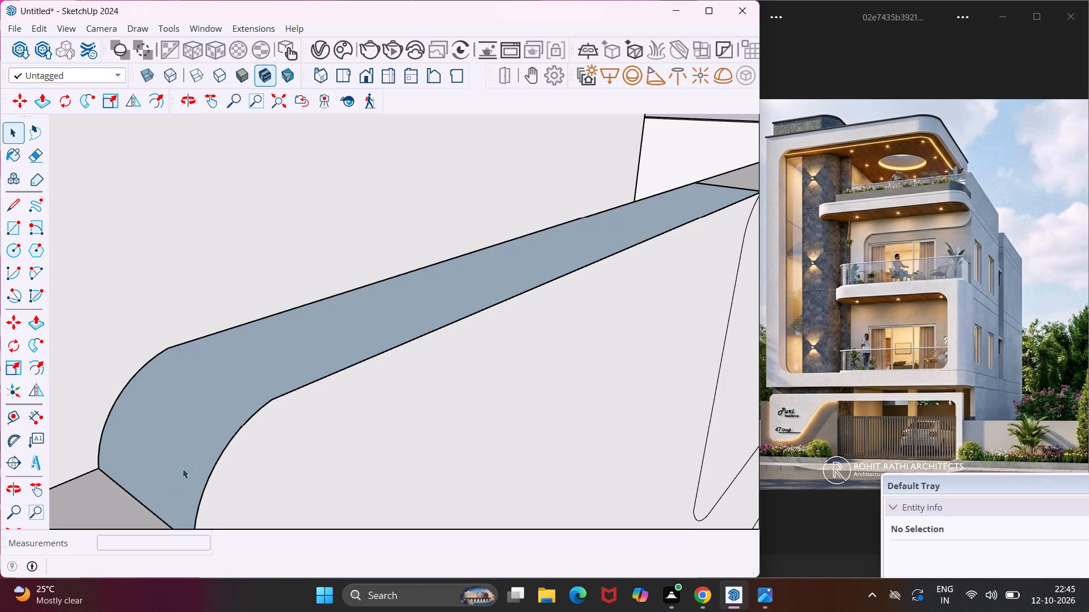
Draw a line about 6' 5 1/4" long across the wall face from the rounded corner's foot to the curved panel's upper corner endpoint.
scroll(298, 424, "down", 10)
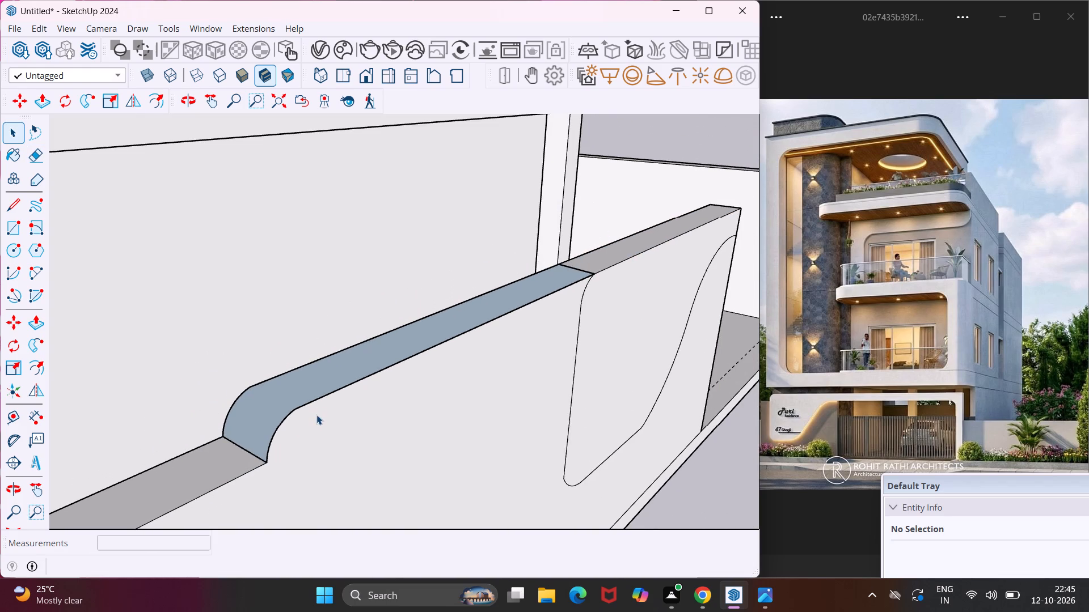
middle_click_drag(316, 415, 247, 396)
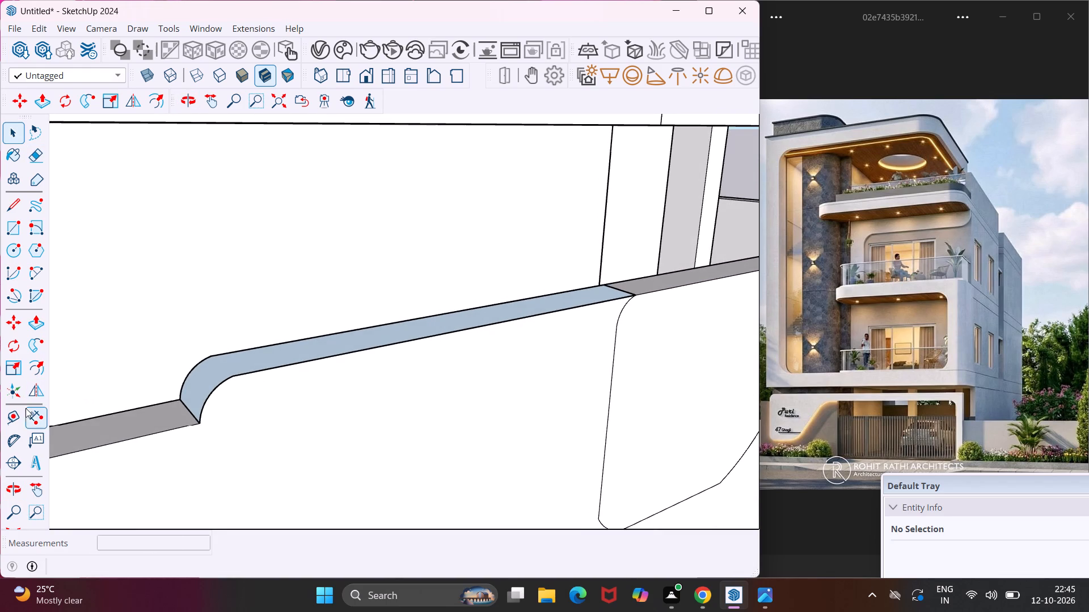
left_click(4, 214)
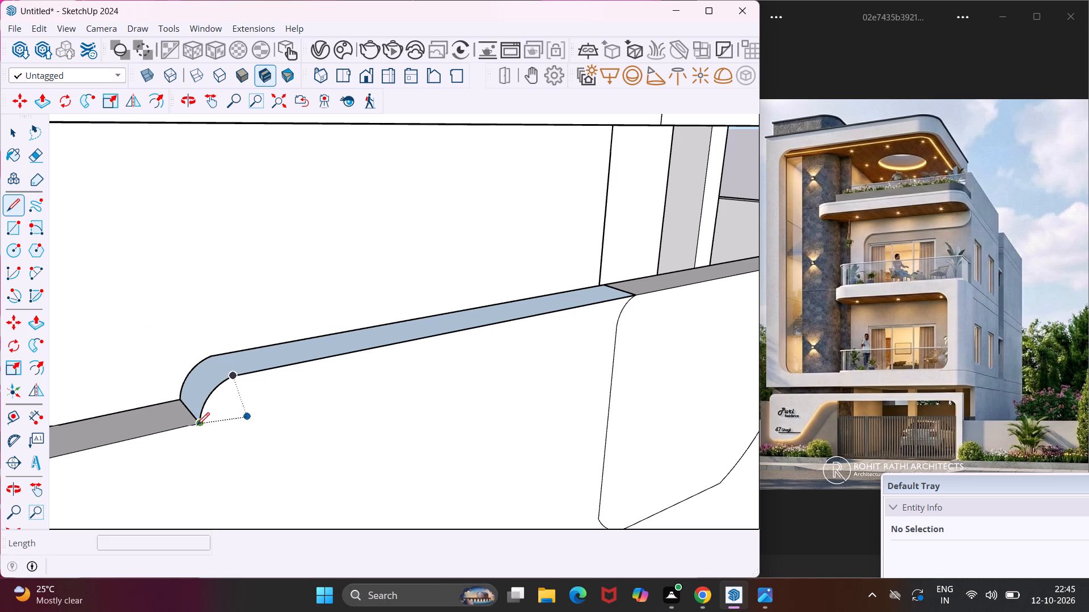
left_click(197, 425)
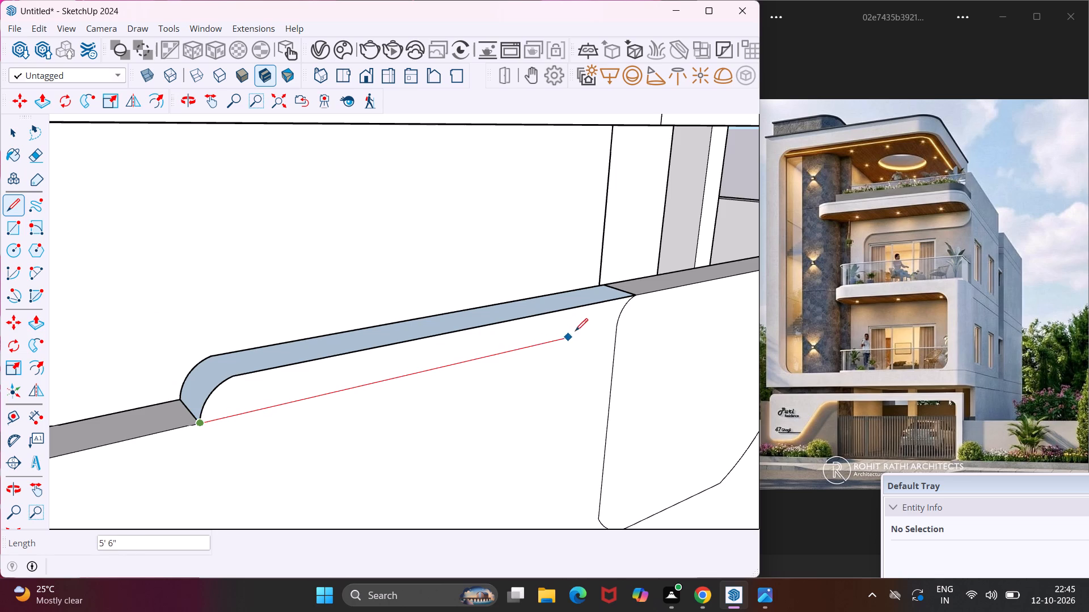
left_click(615, 325)
key("Escape")
key("space")
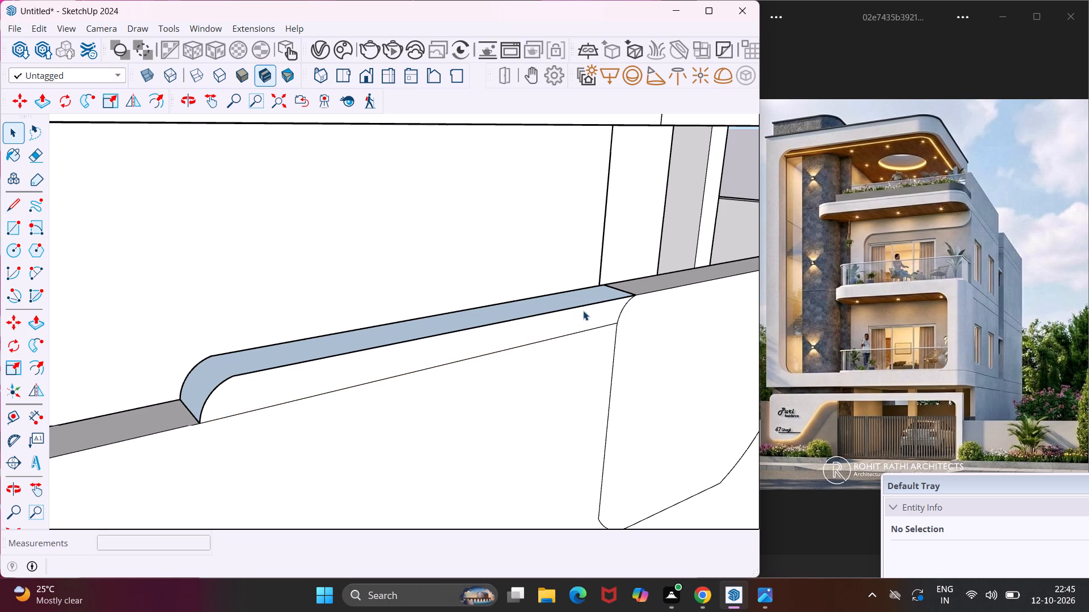
Push/Pull the wall face below the new line 9" inward as a copy, keeping the original front face.
middle_click_drag(583, 311, 697, 334)
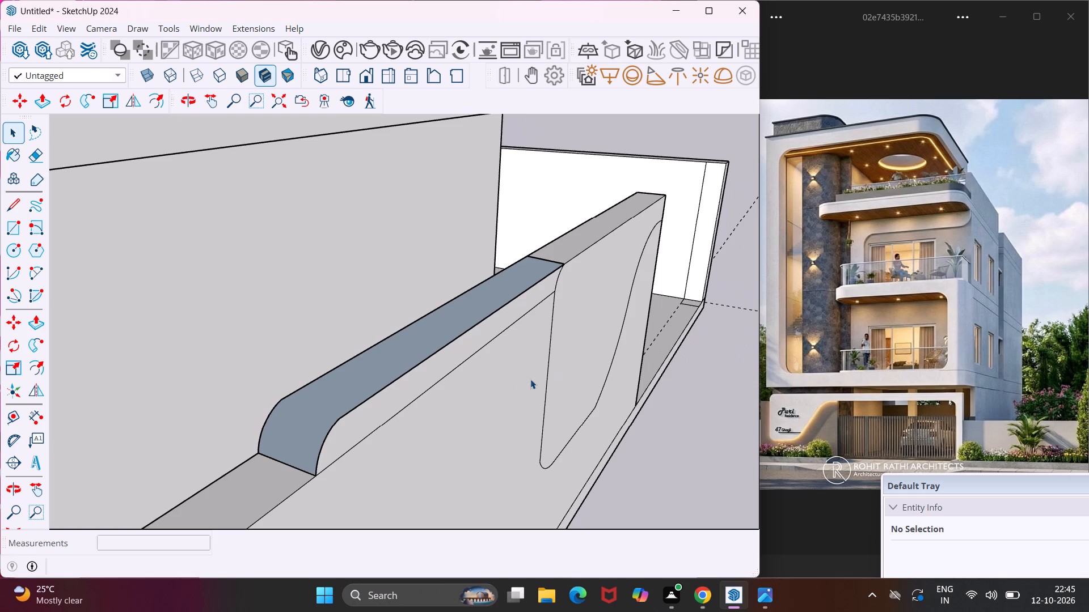
left_click(472, 411)
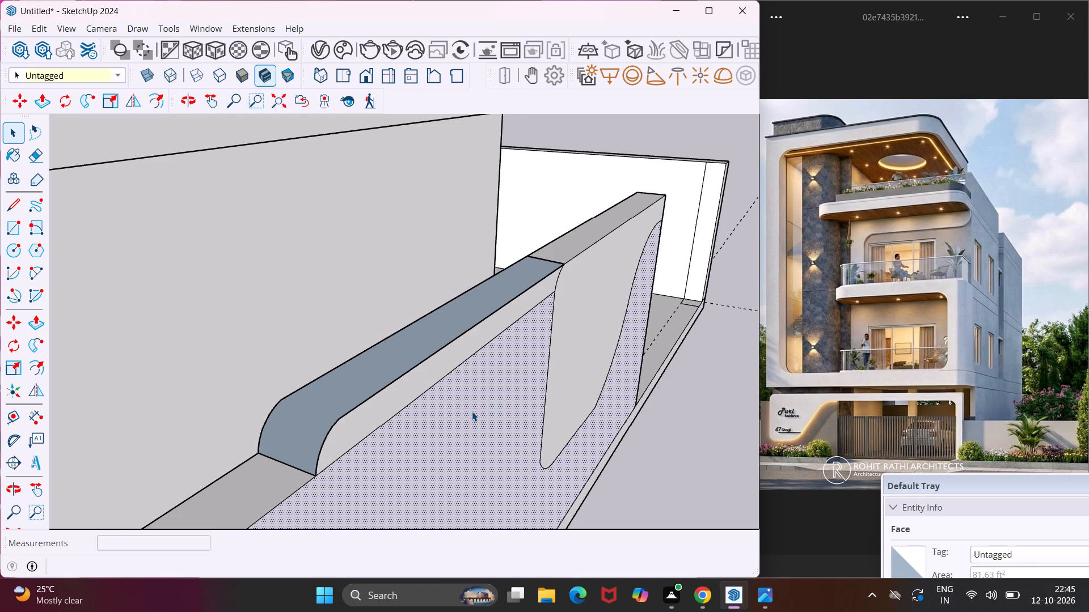
key("p")
left_click(472, 411)
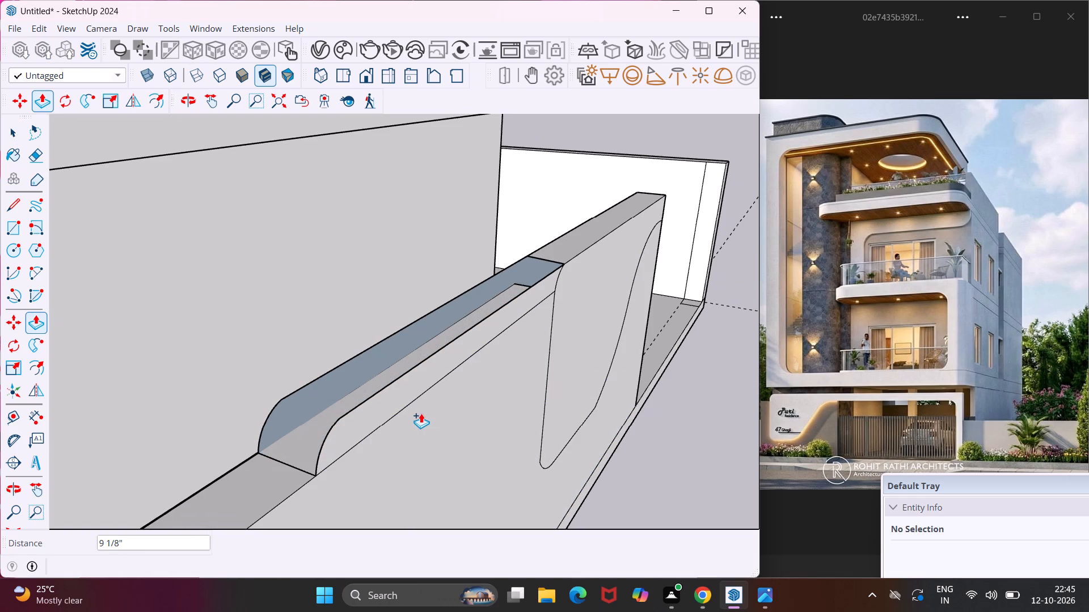
type("9\"")
key("Return")
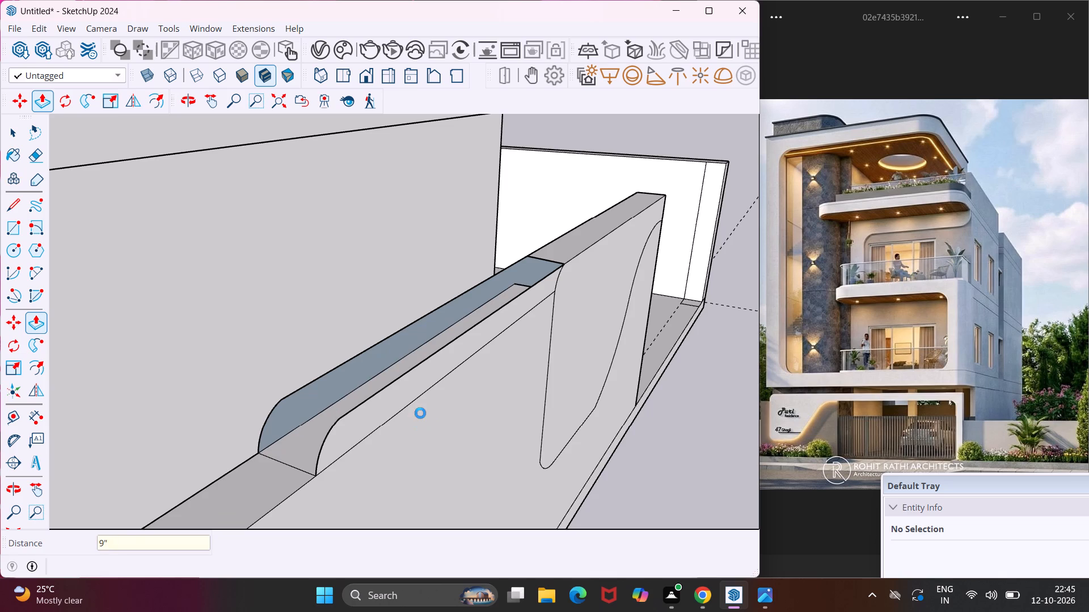
key("Escape")
key("space")
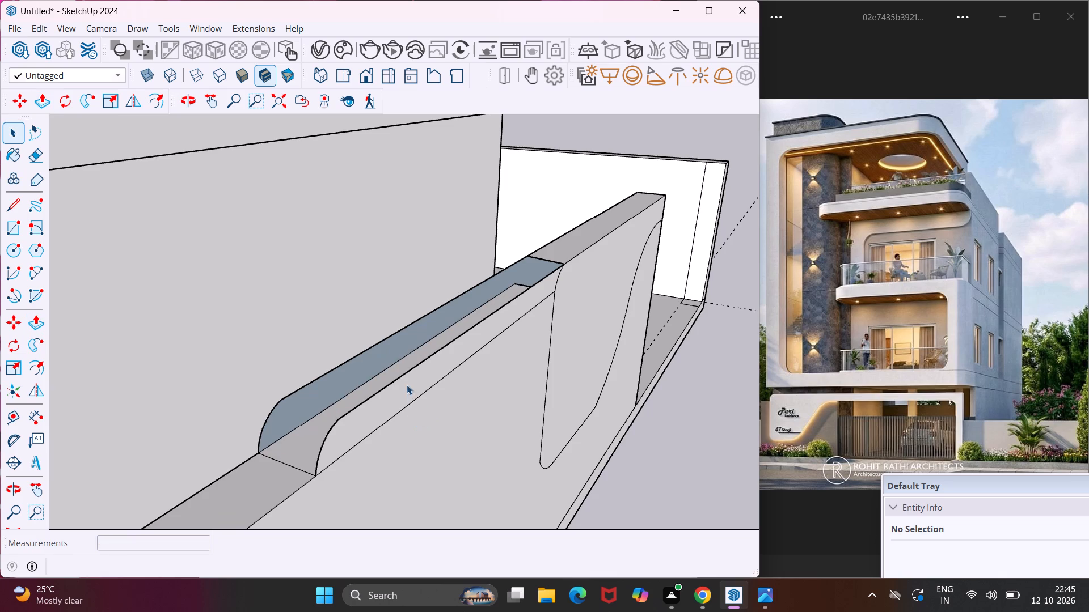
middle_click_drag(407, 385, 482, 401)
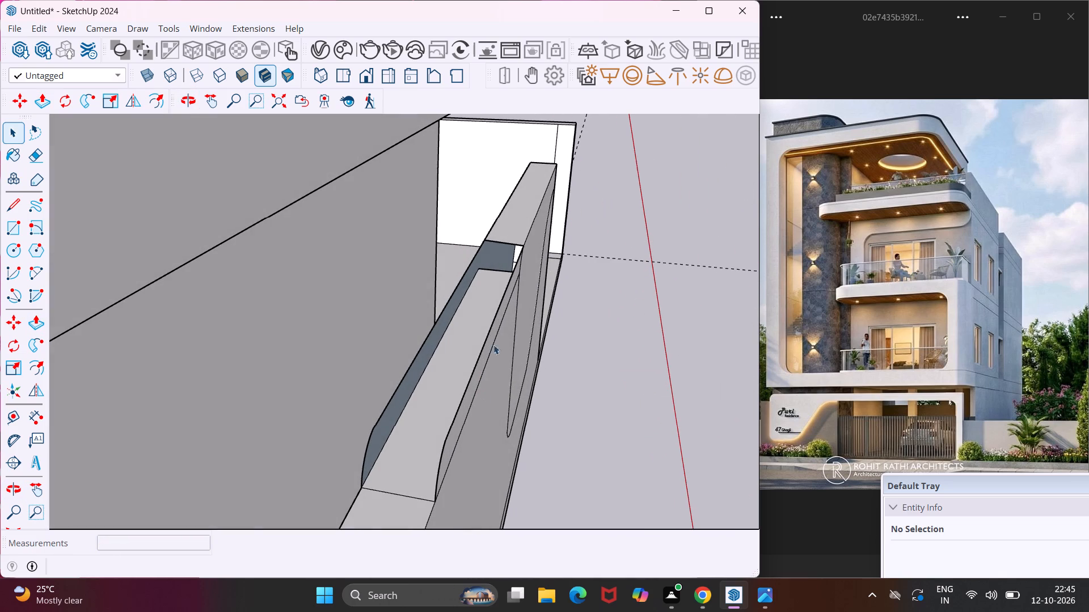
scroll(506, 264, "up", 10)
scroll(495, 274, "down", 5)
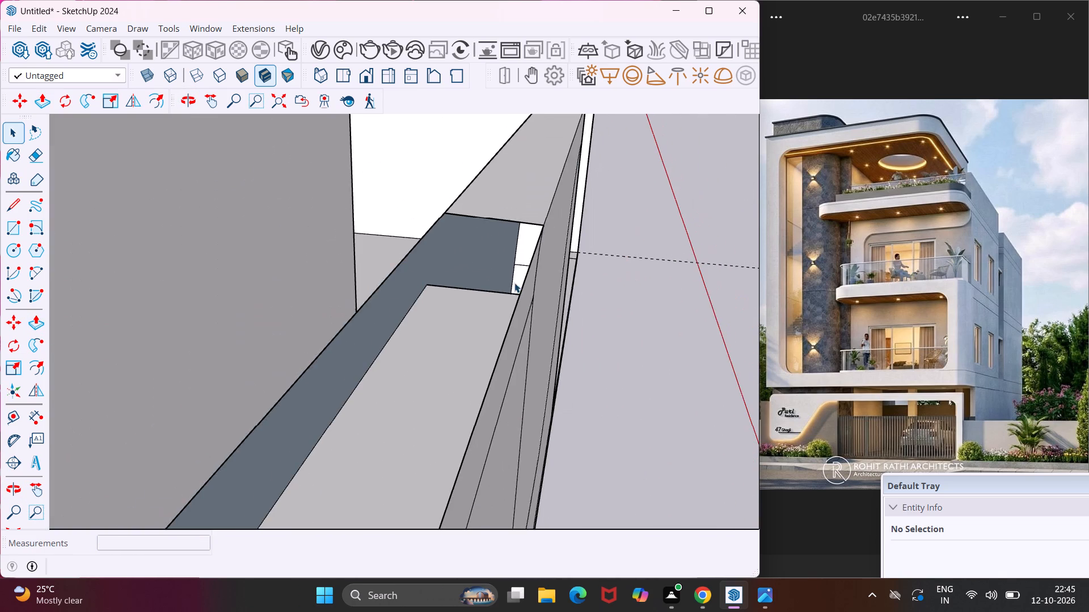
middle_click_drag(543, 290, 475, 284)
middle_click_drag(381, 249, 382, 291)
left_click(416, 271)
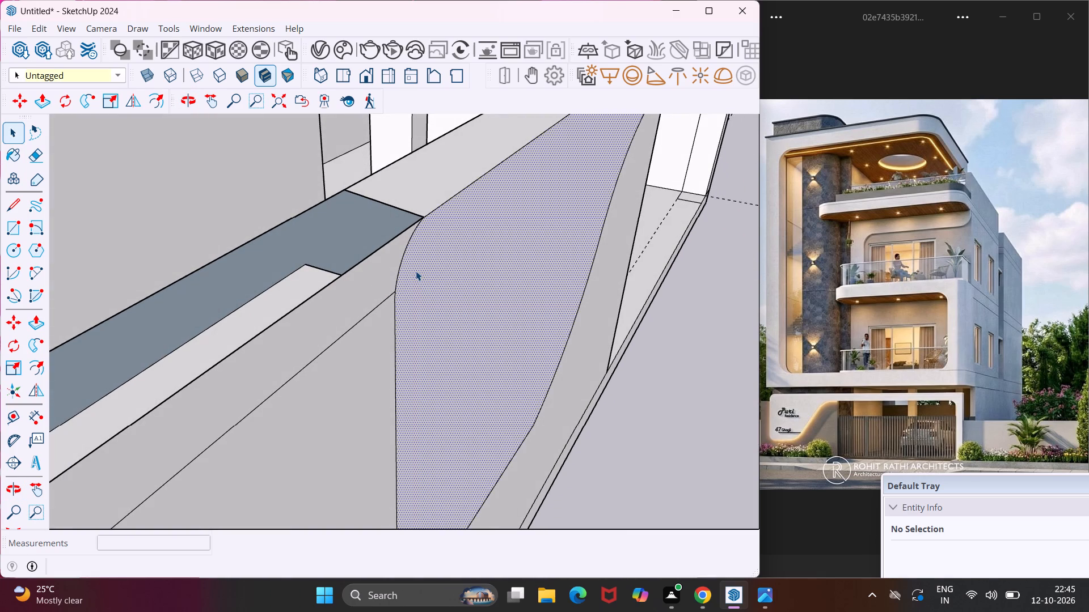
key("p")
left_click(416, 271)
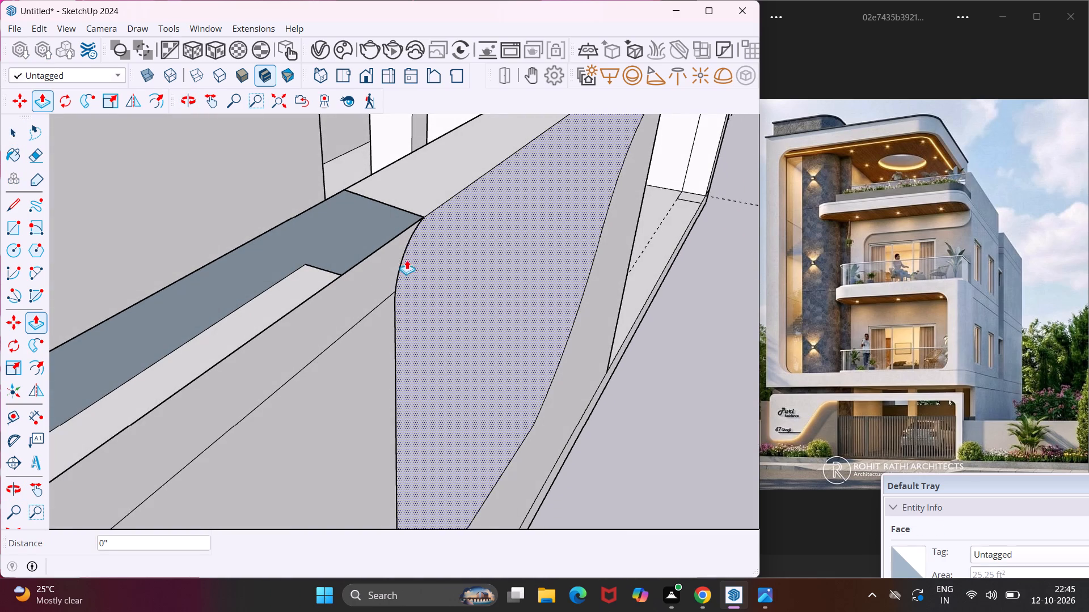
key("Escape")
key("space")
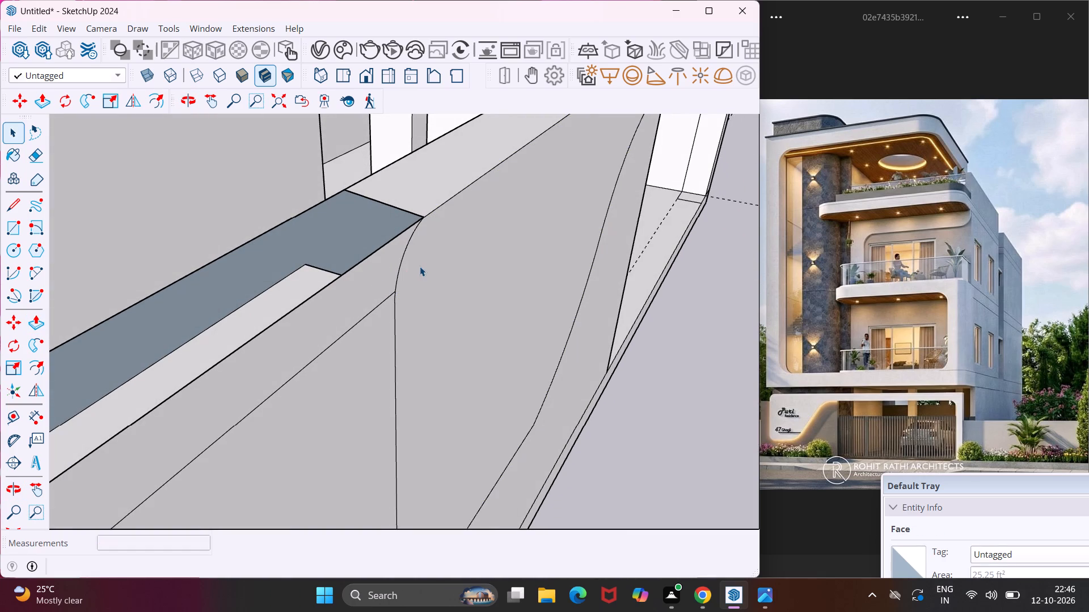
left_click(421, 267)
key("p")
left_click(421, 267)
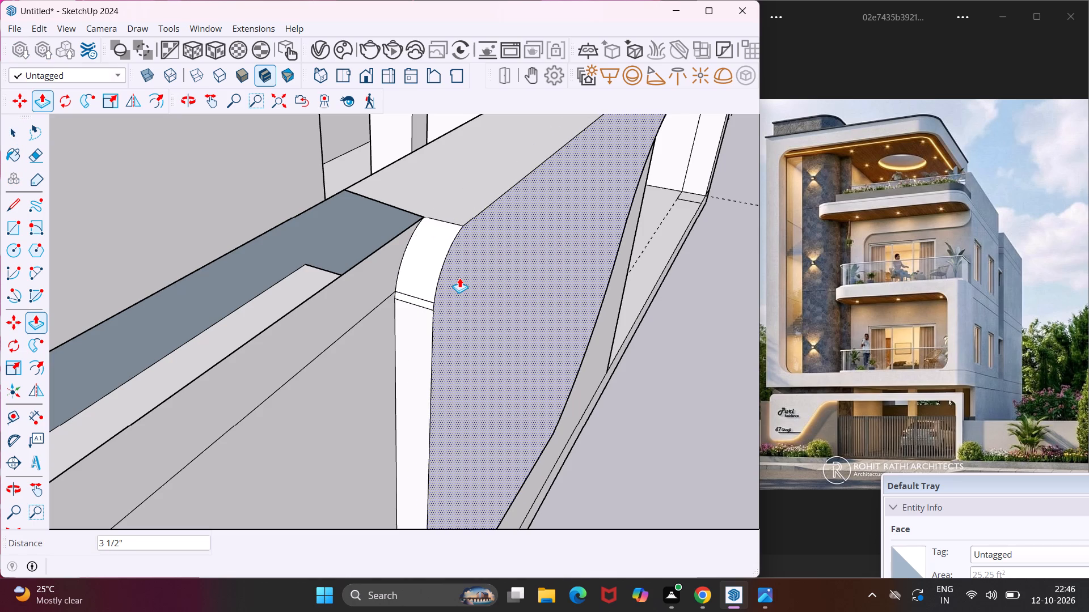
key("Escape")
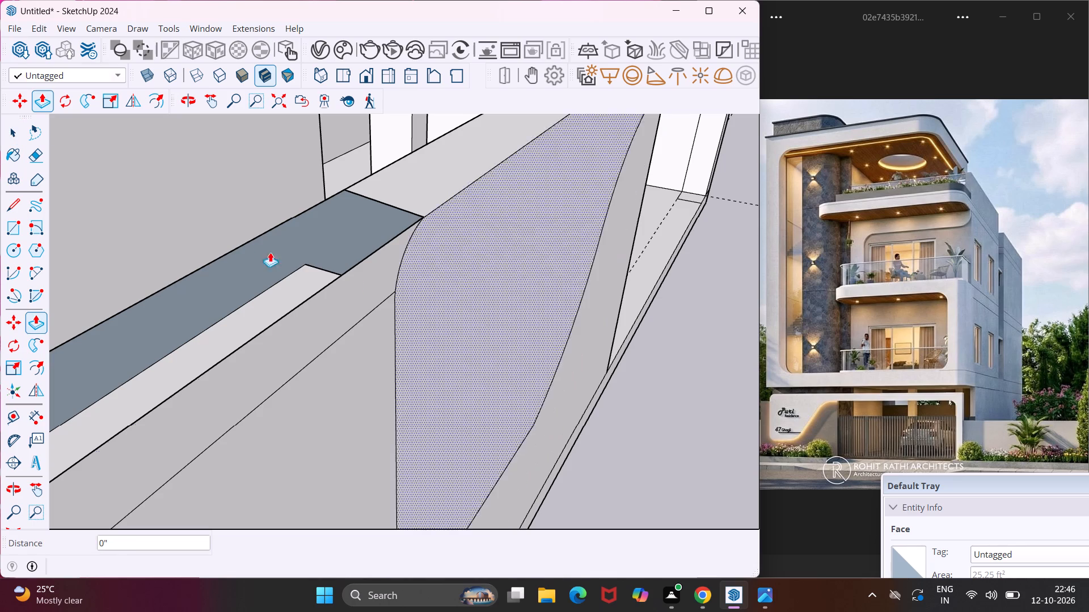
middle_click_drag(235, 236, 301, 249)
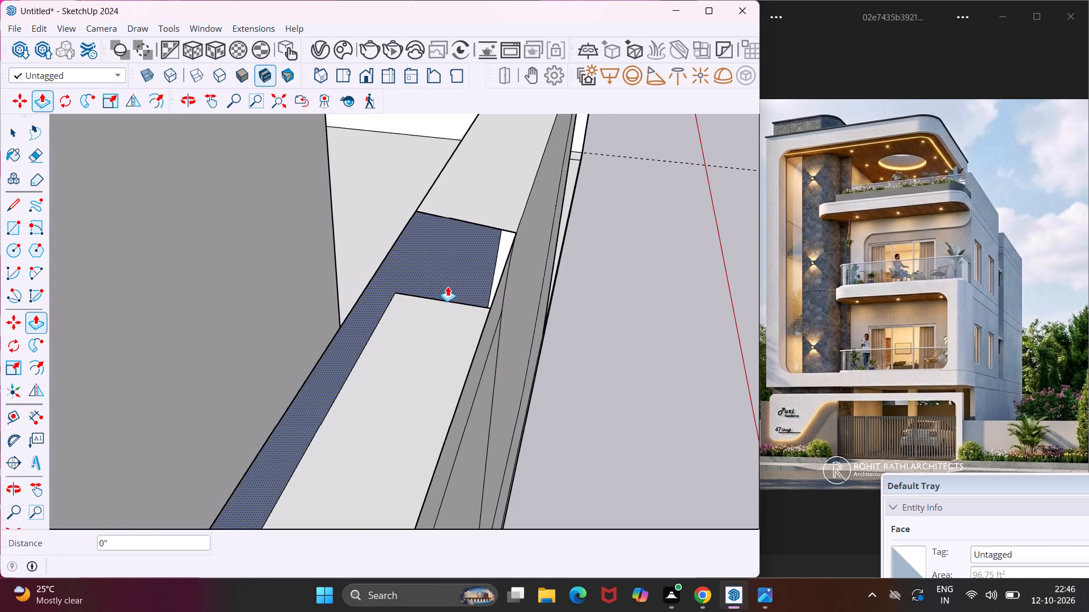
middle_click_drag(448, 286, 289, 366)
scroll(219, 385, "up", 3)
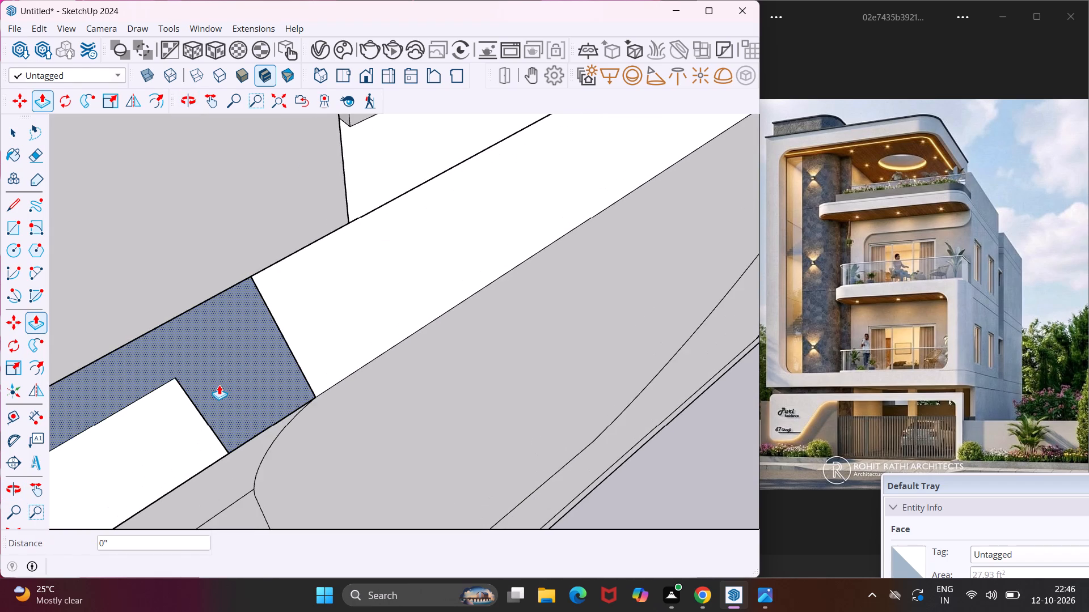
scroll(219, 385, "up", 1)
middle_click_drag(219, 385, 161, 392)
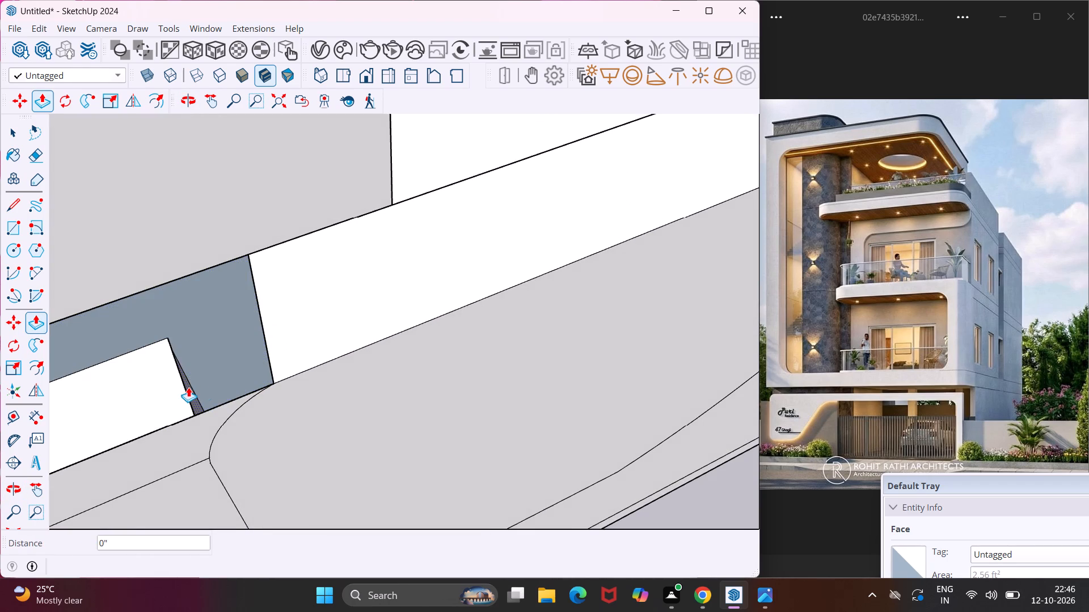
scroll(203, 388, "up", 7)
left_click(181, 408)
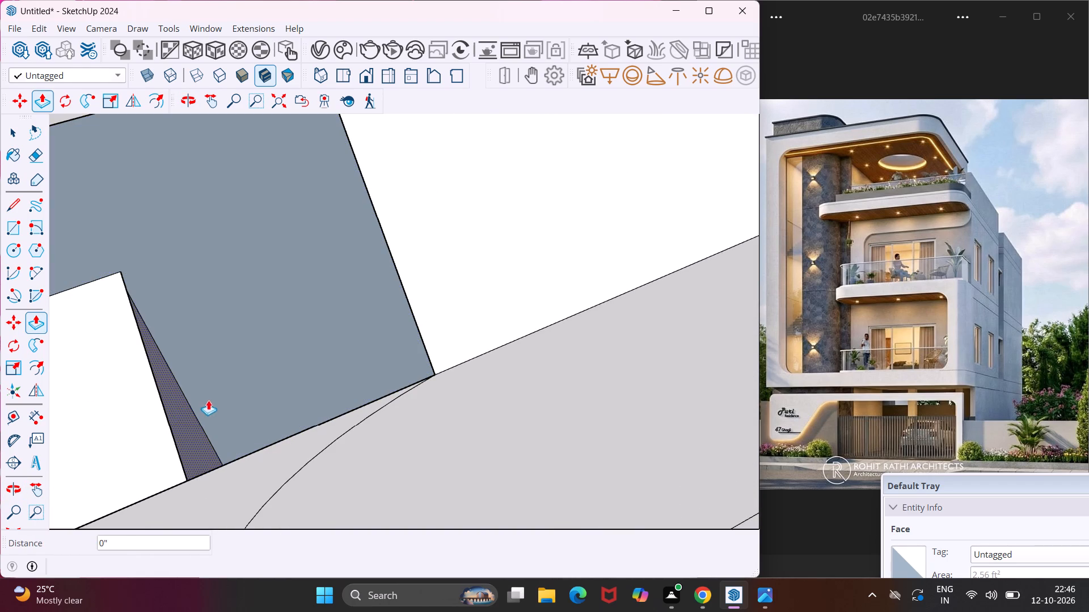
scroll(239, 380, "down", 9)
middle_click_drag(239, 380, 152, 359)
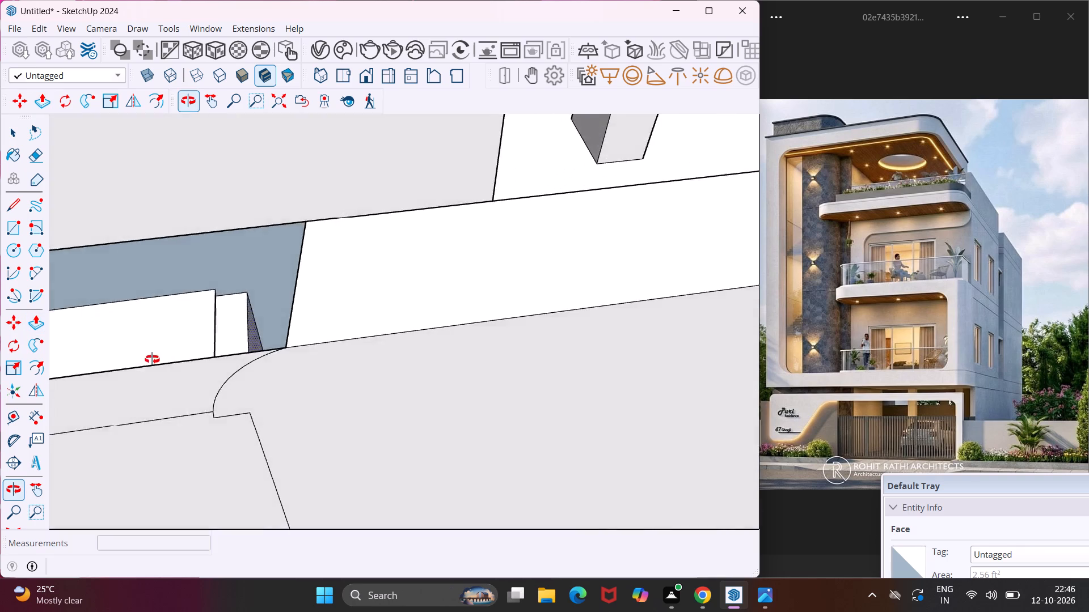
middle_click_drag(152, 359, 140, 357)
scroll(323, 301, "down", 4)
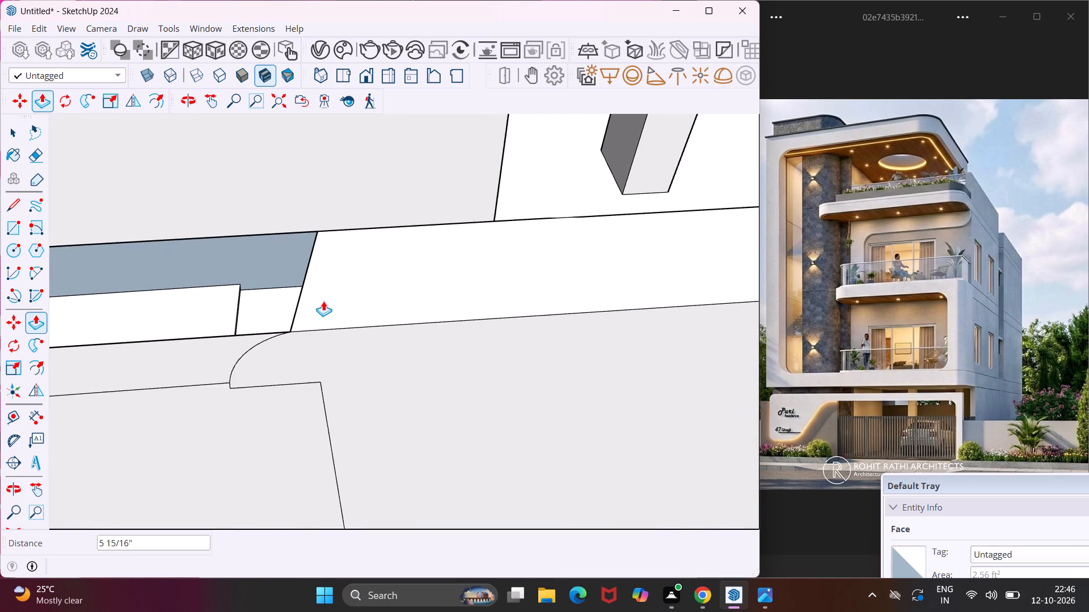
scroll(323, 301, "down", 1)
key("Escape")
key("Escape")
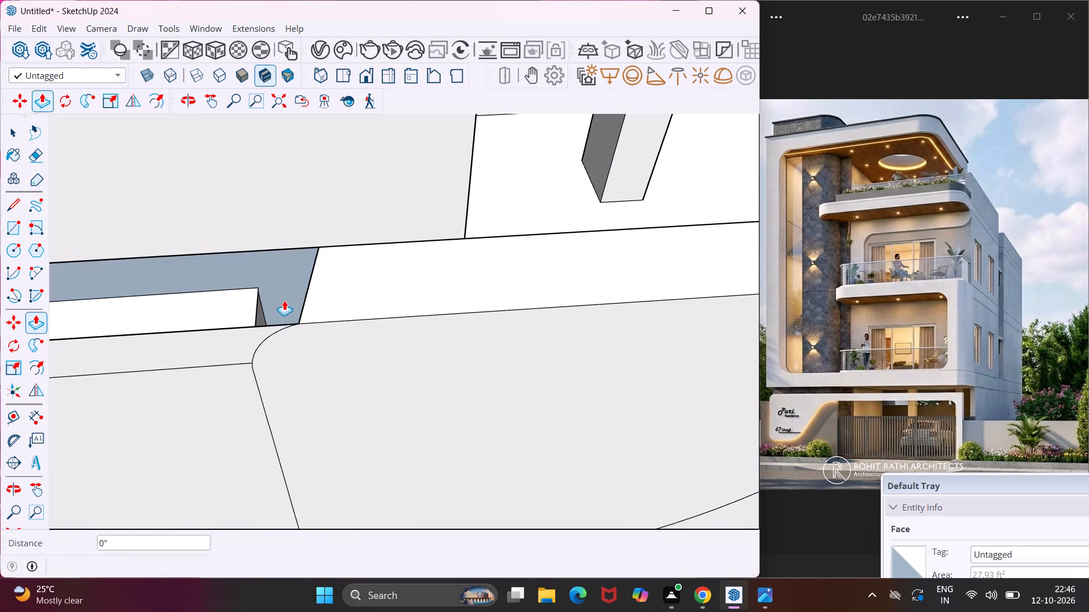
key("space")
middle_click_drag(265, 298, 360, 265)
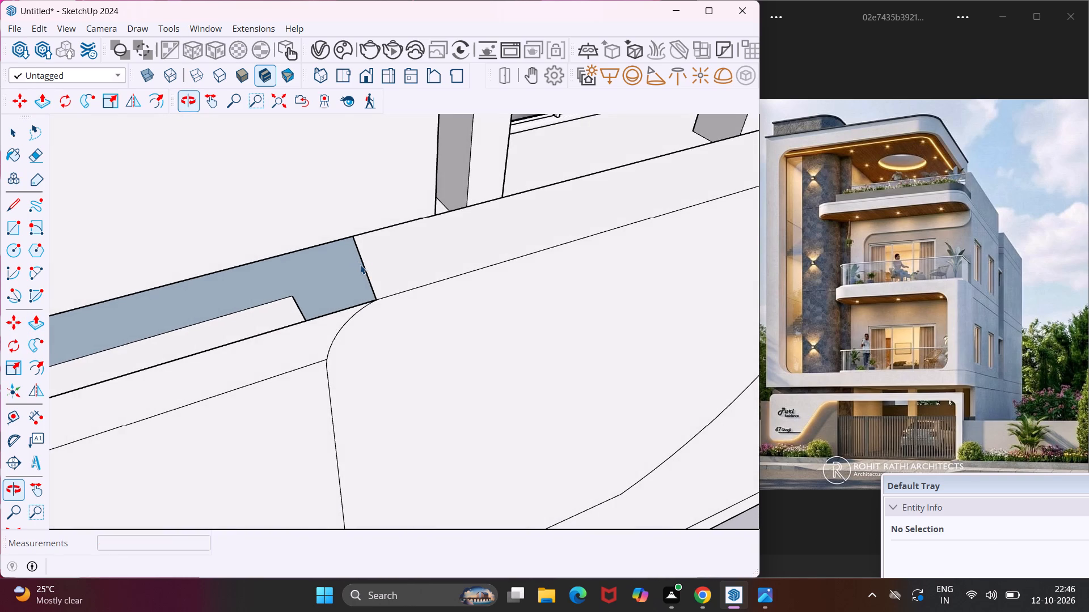
Erase the two leftover line segments at the rounded corner, the back-facing face behind them and that face's long upper edge.
left_click(312, 325)
key("Delete")
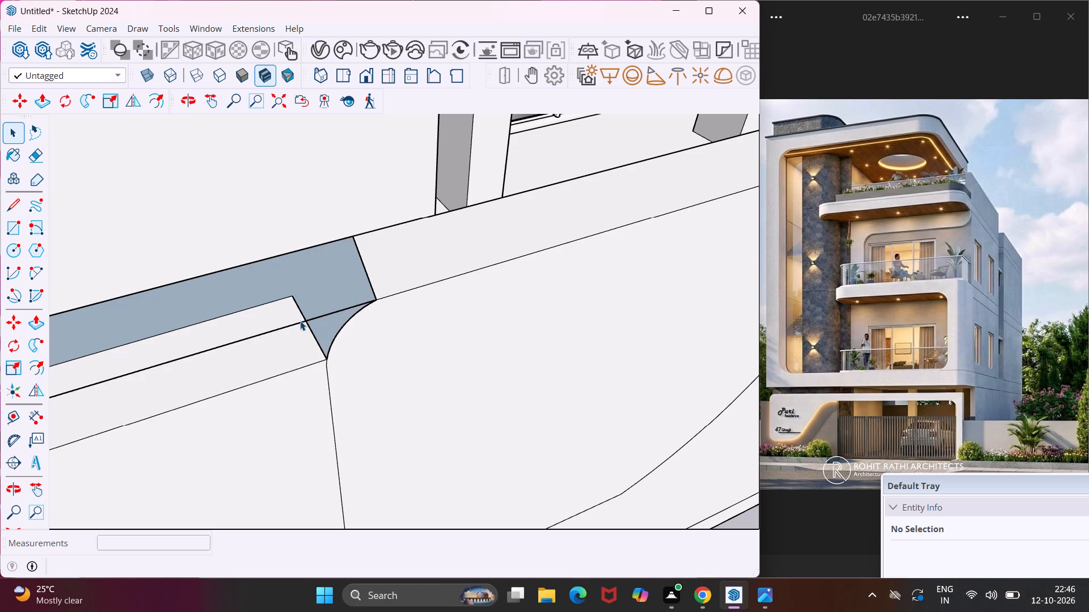
left_click(301, 321)
key("Delete")
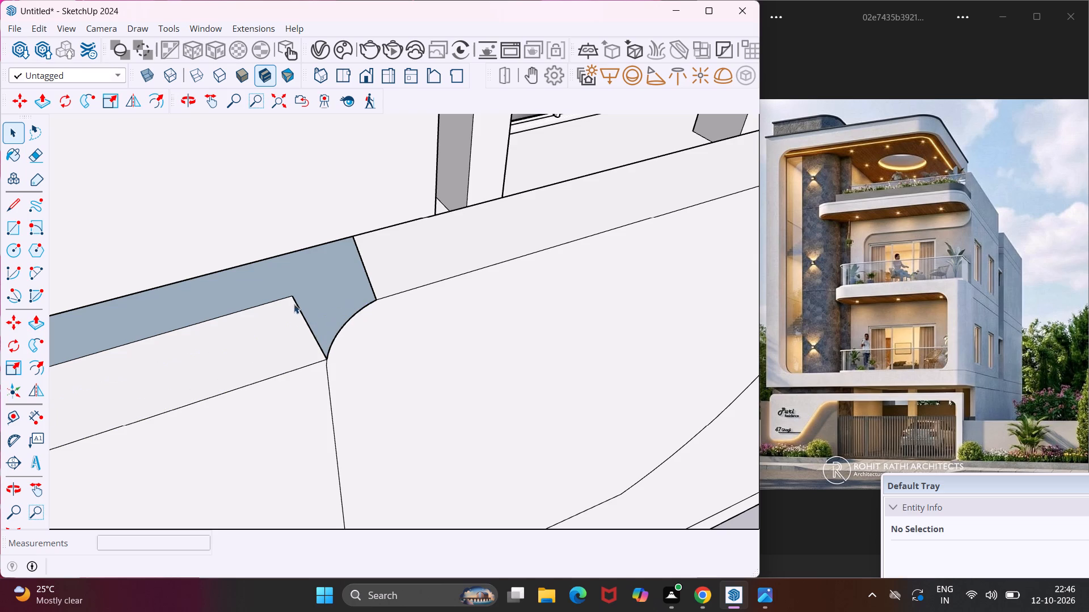
left_click(280, 270)
key("Delete")
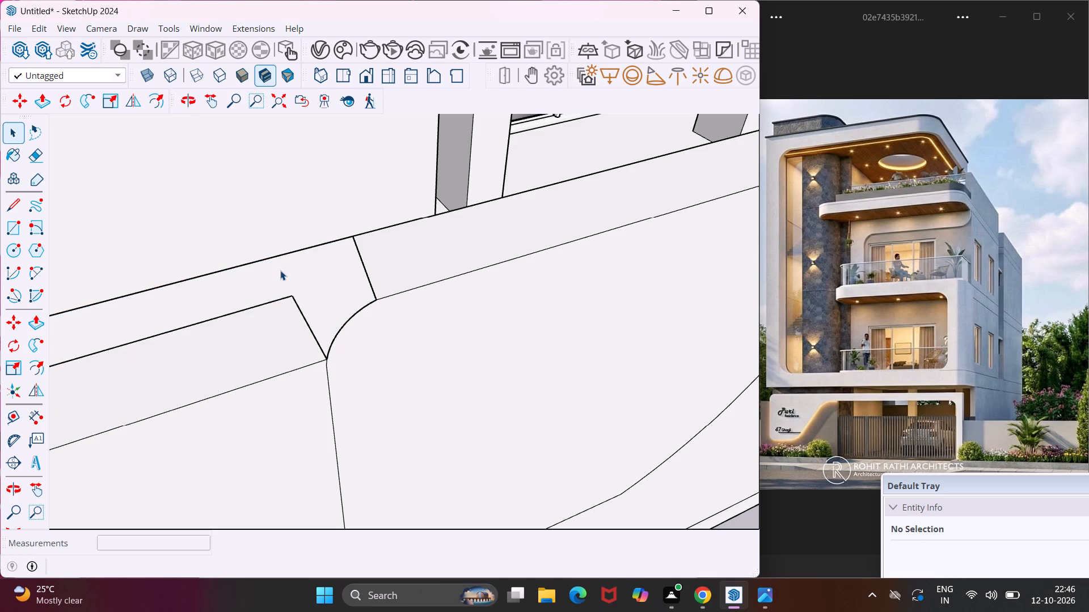
left_click(280, 255)
key("BackSpace")
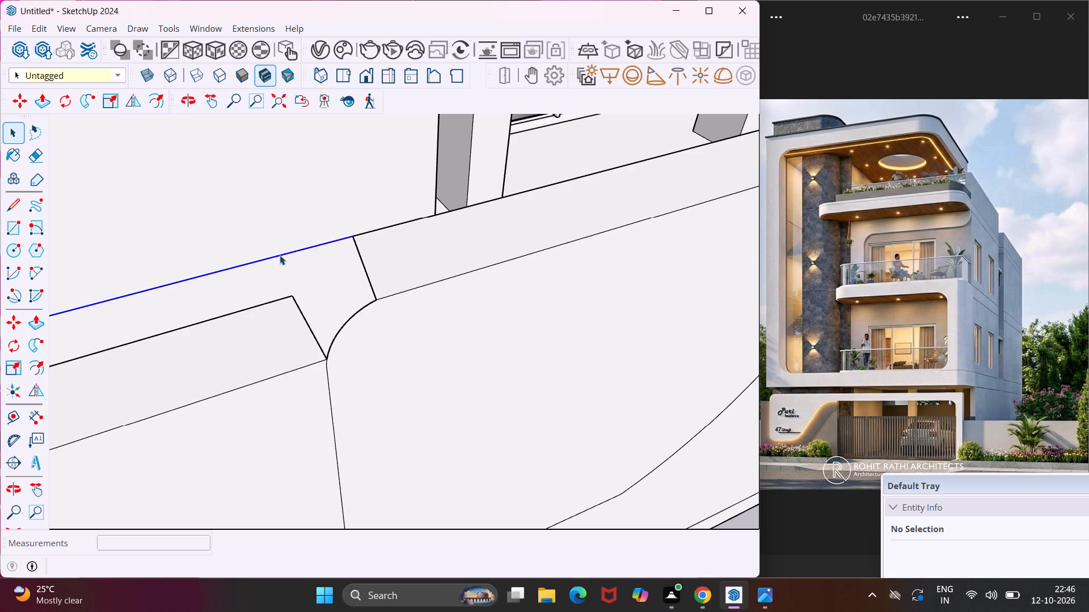
scroll(280, 255, "down", 3)
key("Delete")
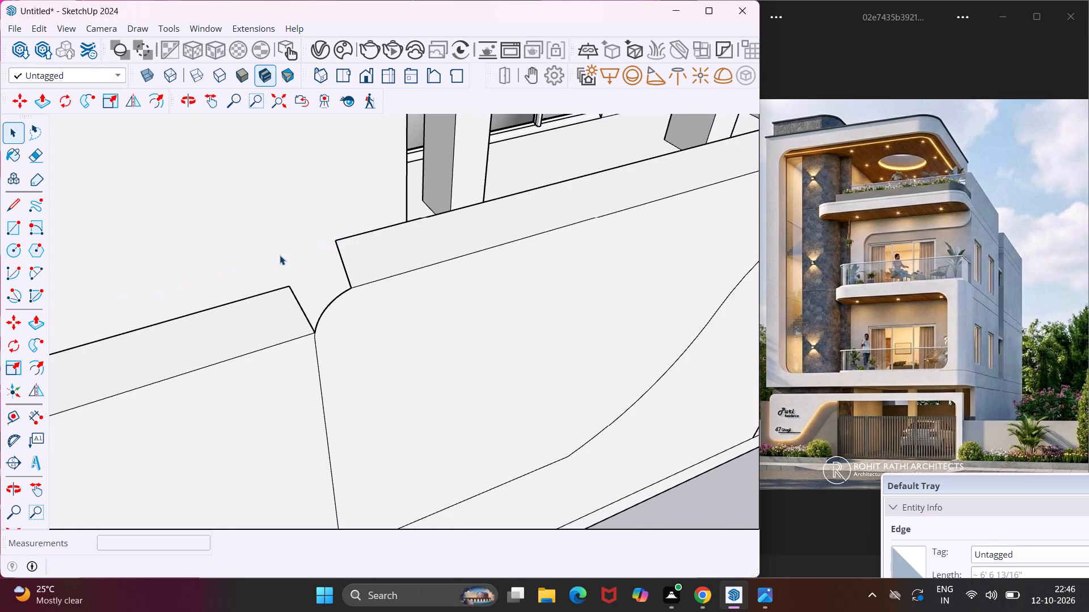
Draw a two-point arc about 7 3/4" long with a 1 5/16" tangent bulge between the rear top corners of the lower wall and raised panel.
scroll(280, 255, "down", 6)
middle_click_drag(252, 290, 456, 257)
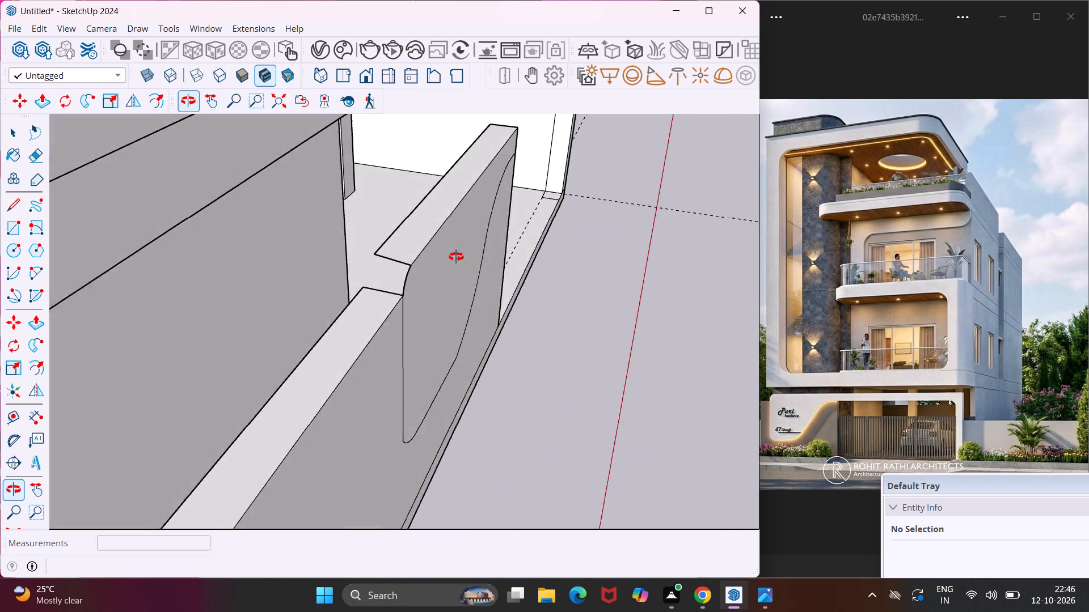
middle_click_drag(456, 257, 498, 243)
scroll(394, 258, "up", 3)
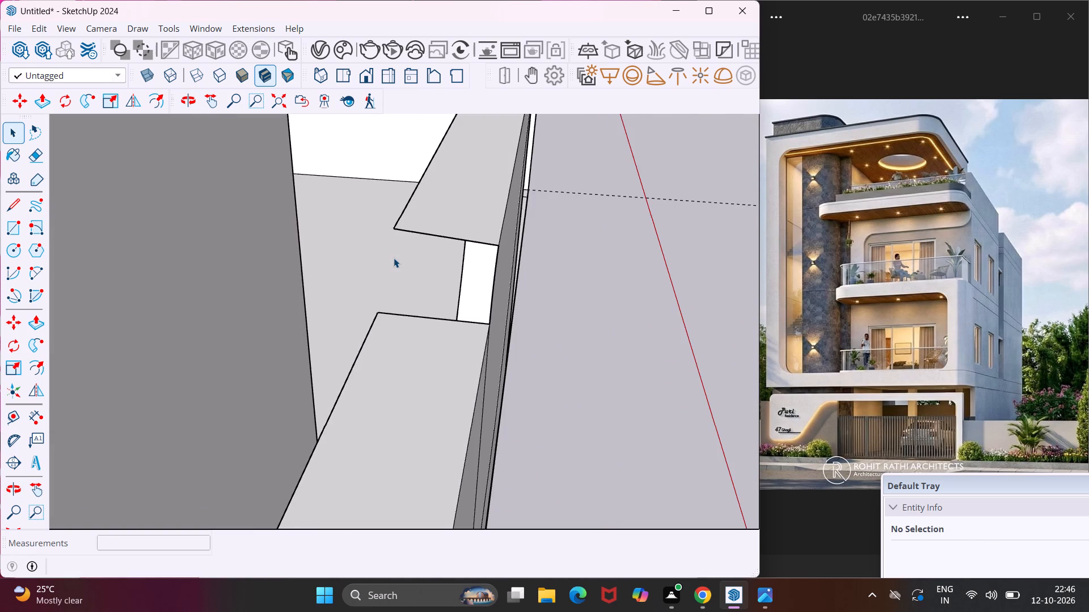
middle_click_drag(394, 258, 420, 253)
middle_click_drag(519, 235, 264, 269)
scroll(233, 278, "down", 7)
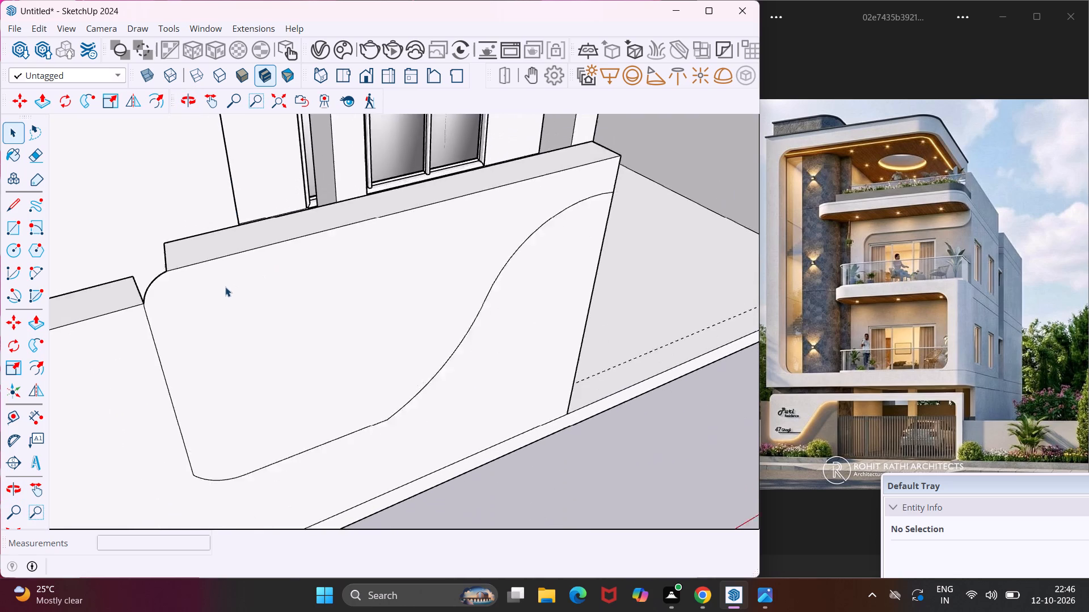
scroll(225, 287, "down", 2)
middle_click_drag(142, 267, 309, 220)
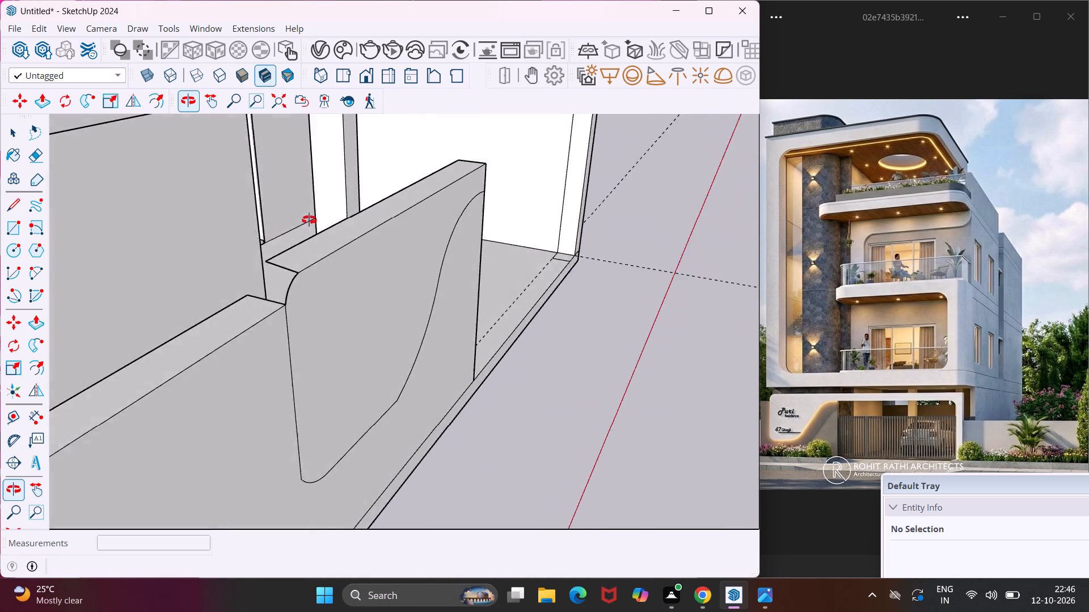
middle_click_drag(309, 220, 365, 228)
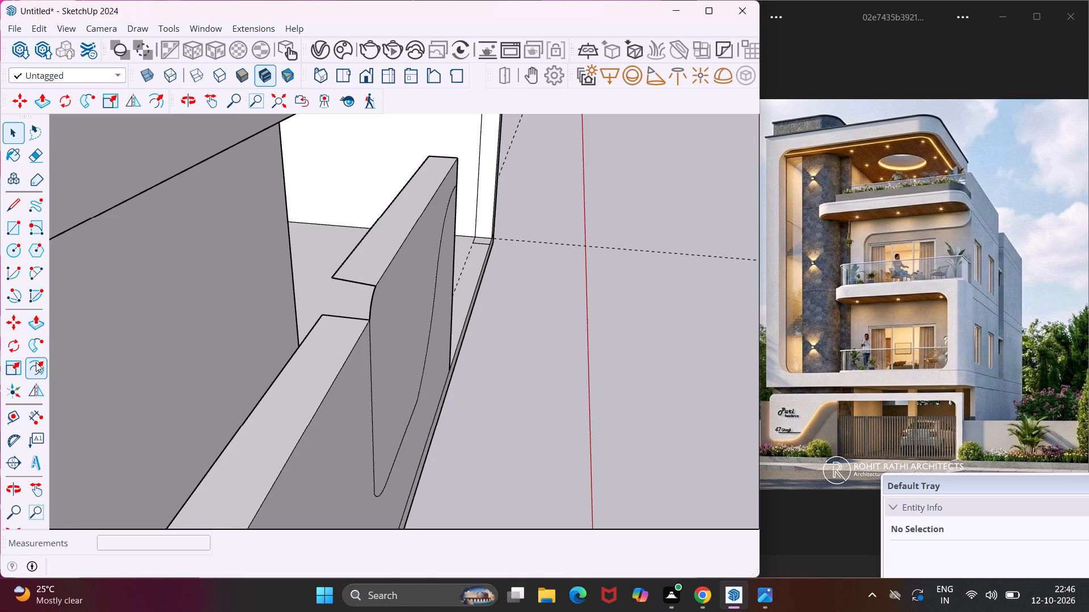
left_click(33, 277)
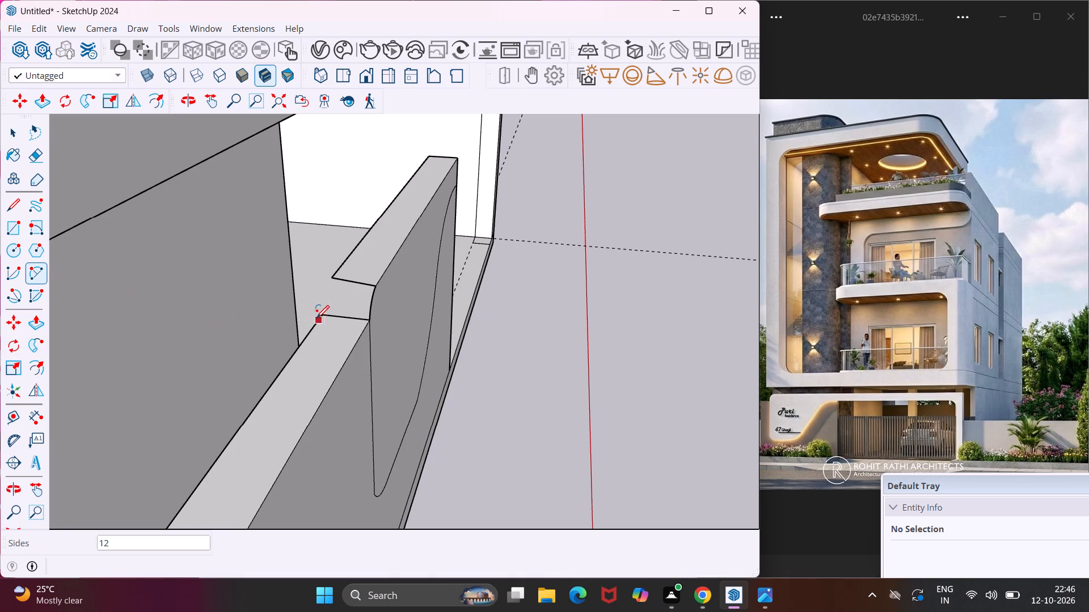
scroll(323, 314, "up", 8)
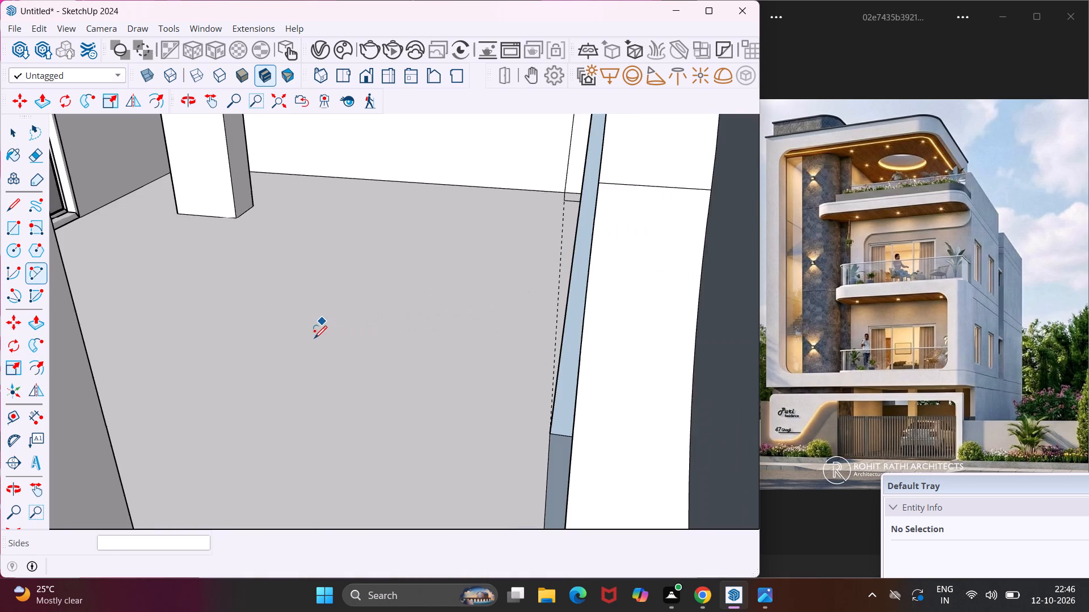
scroll(314, 339, "down", 3)
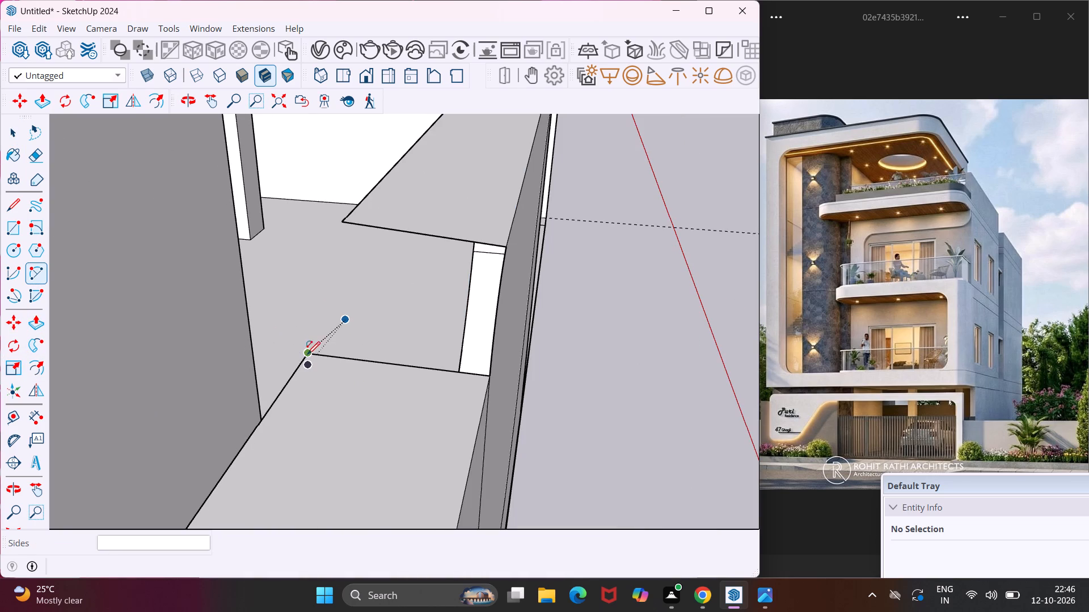
left_click(306, 355)
left_click(346, 220)
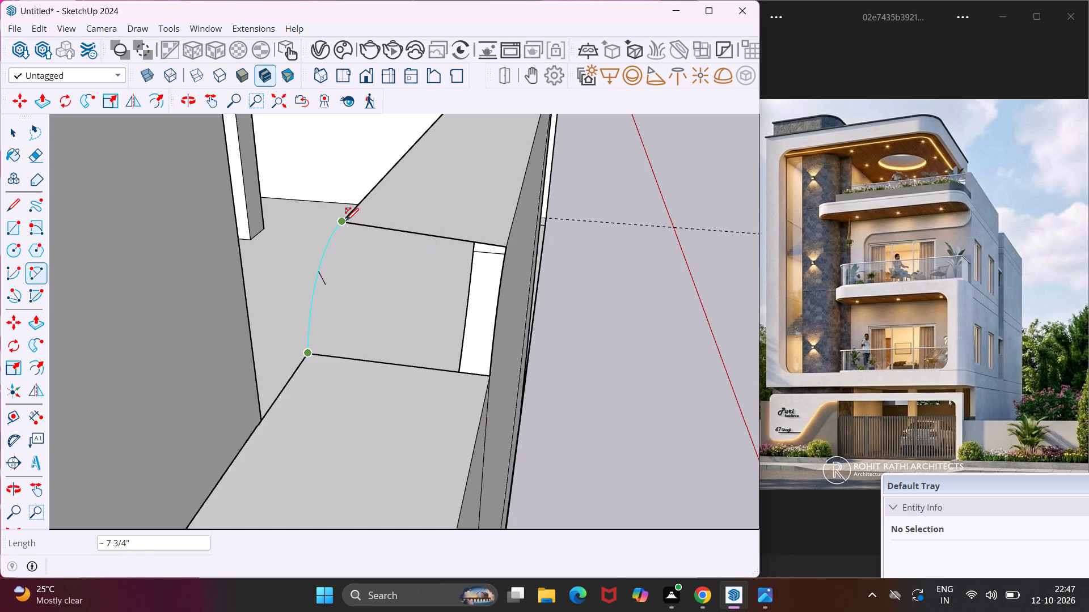
middle_click_drag(346, 220, 107, 284)
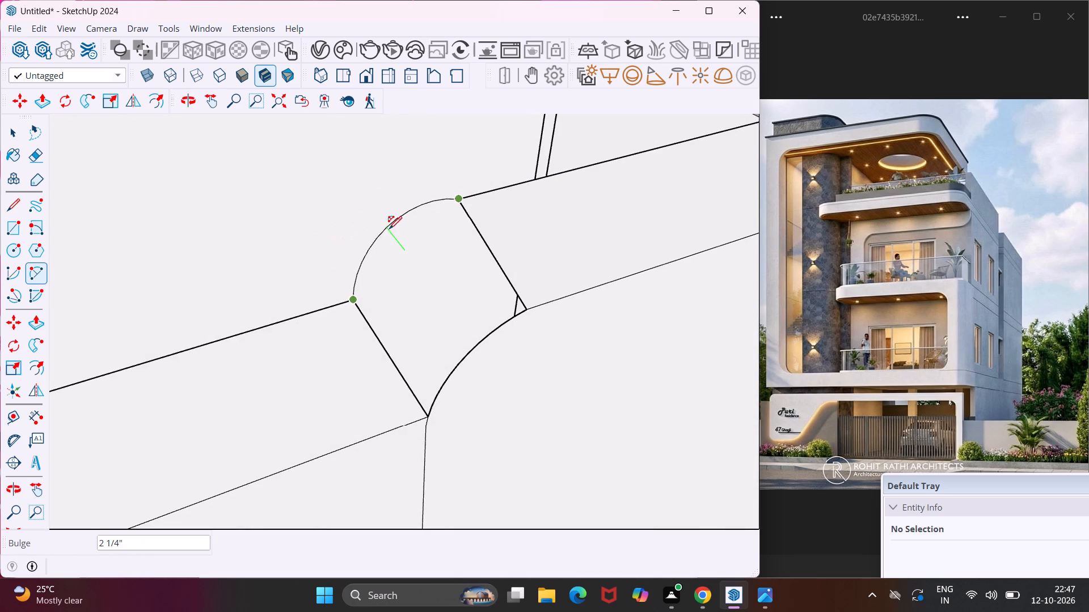
middle_click_drag(389, 230, 208, 235)
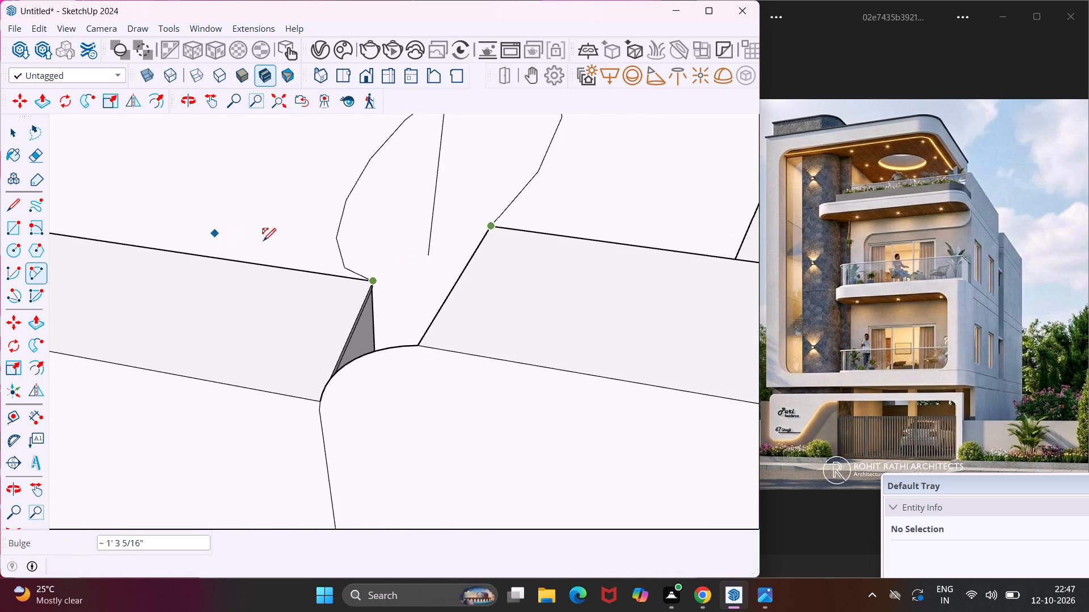
middle_click_drag(409, 262, 367, 233)
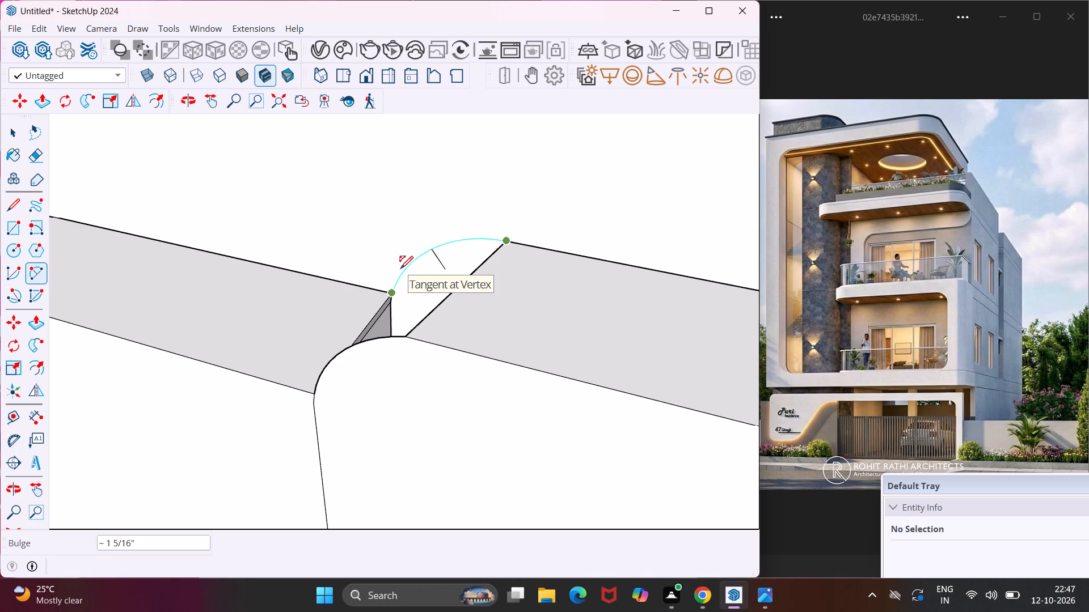
left_click(400, 269)
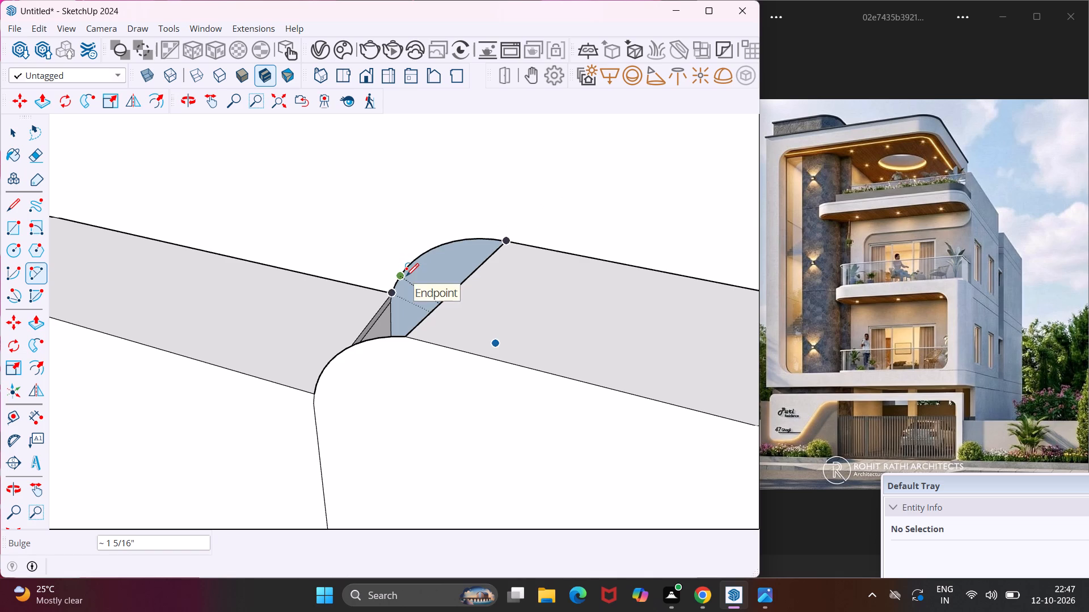
key("Escape")
key("space")
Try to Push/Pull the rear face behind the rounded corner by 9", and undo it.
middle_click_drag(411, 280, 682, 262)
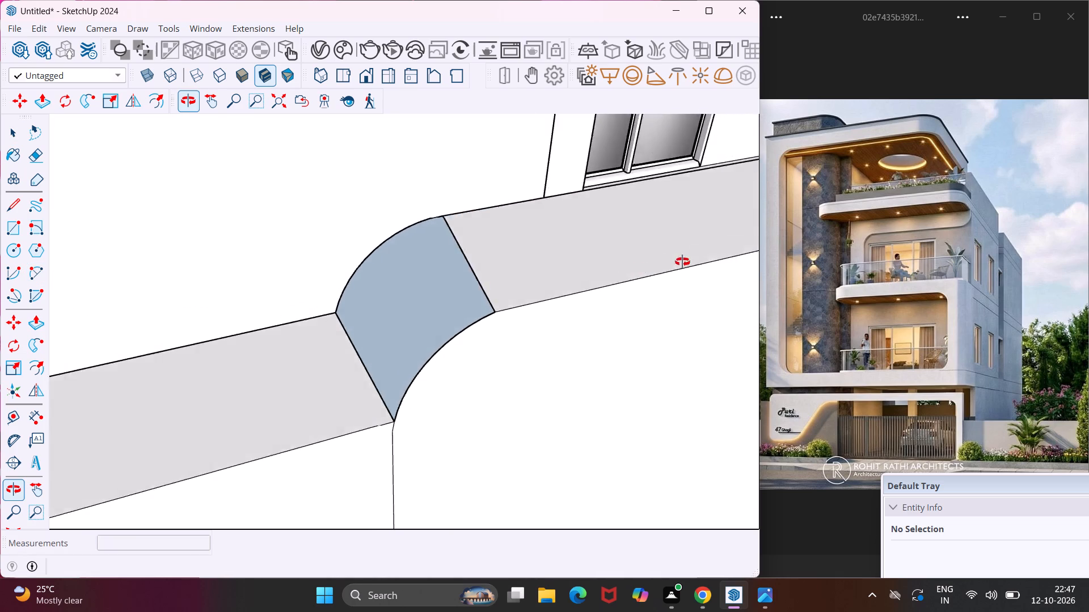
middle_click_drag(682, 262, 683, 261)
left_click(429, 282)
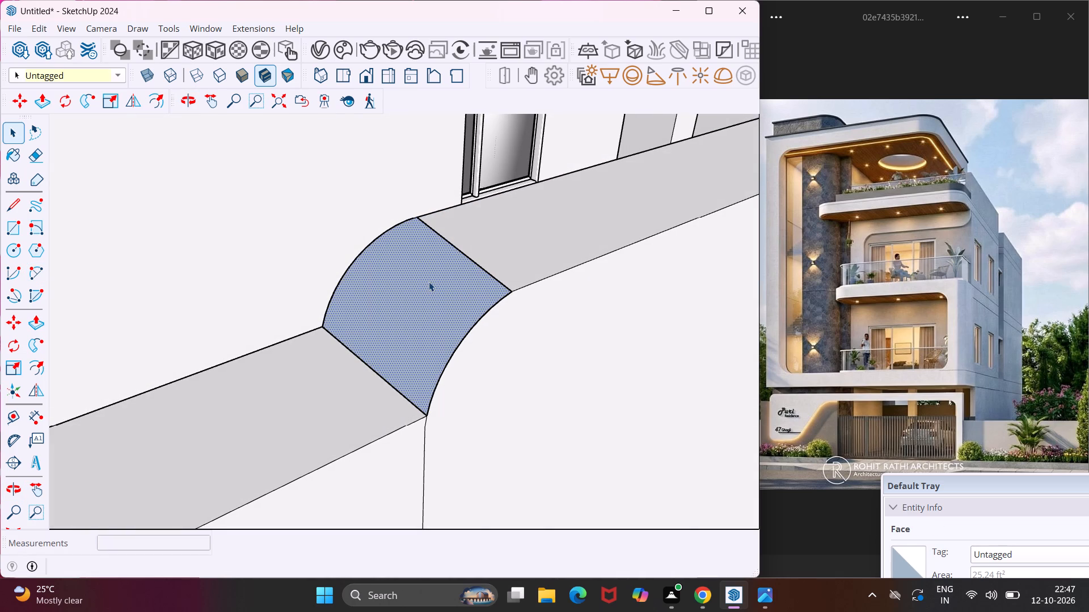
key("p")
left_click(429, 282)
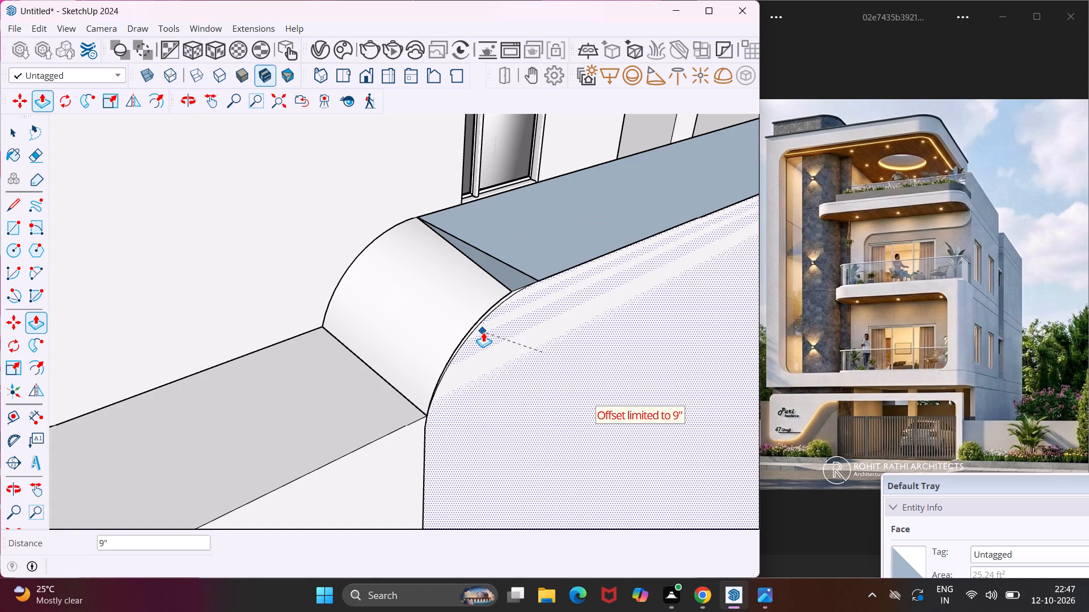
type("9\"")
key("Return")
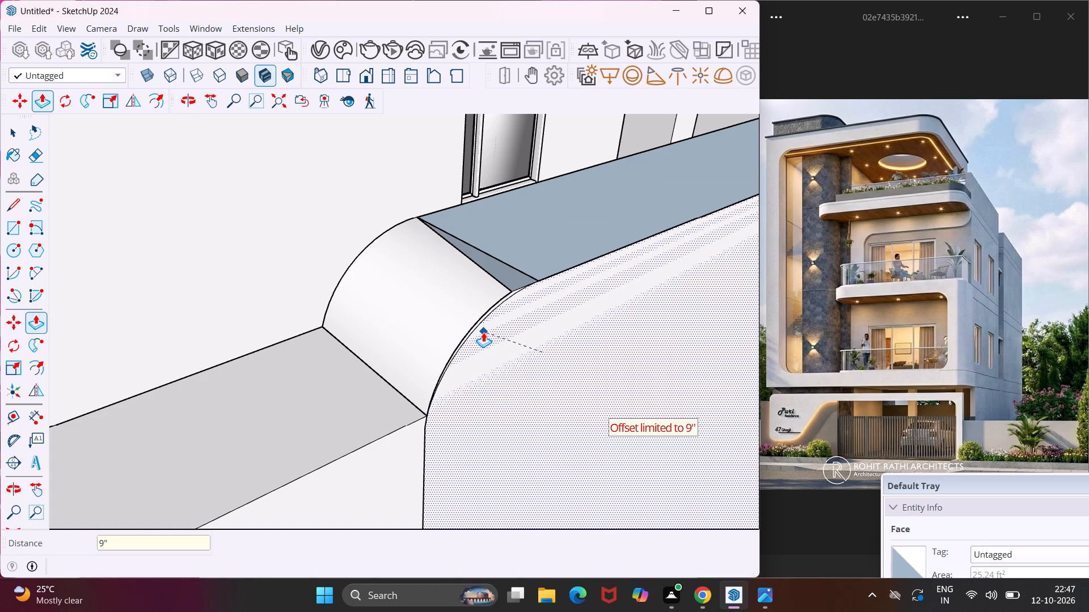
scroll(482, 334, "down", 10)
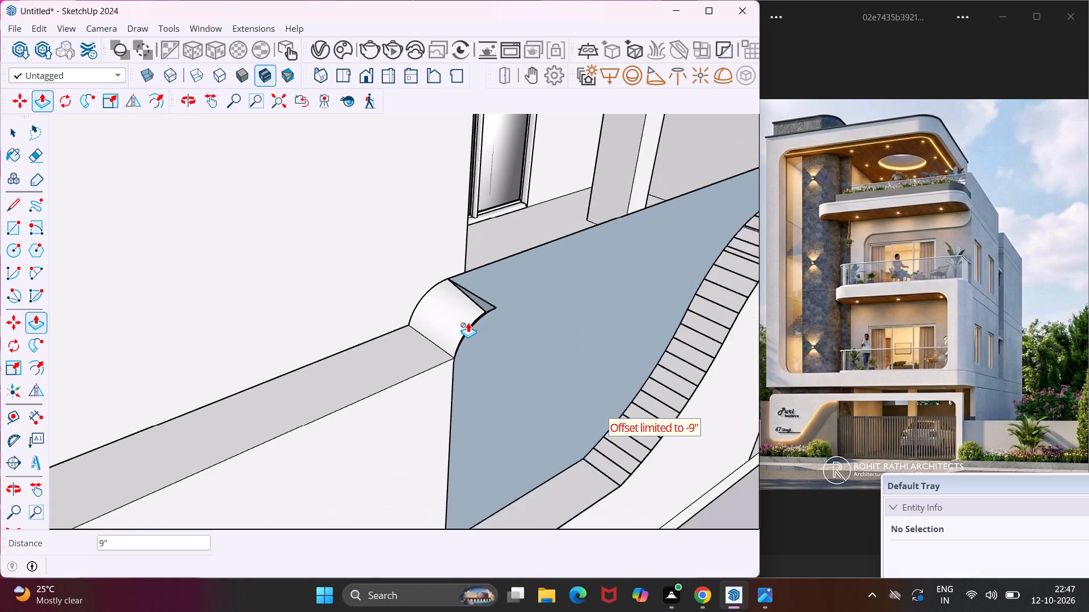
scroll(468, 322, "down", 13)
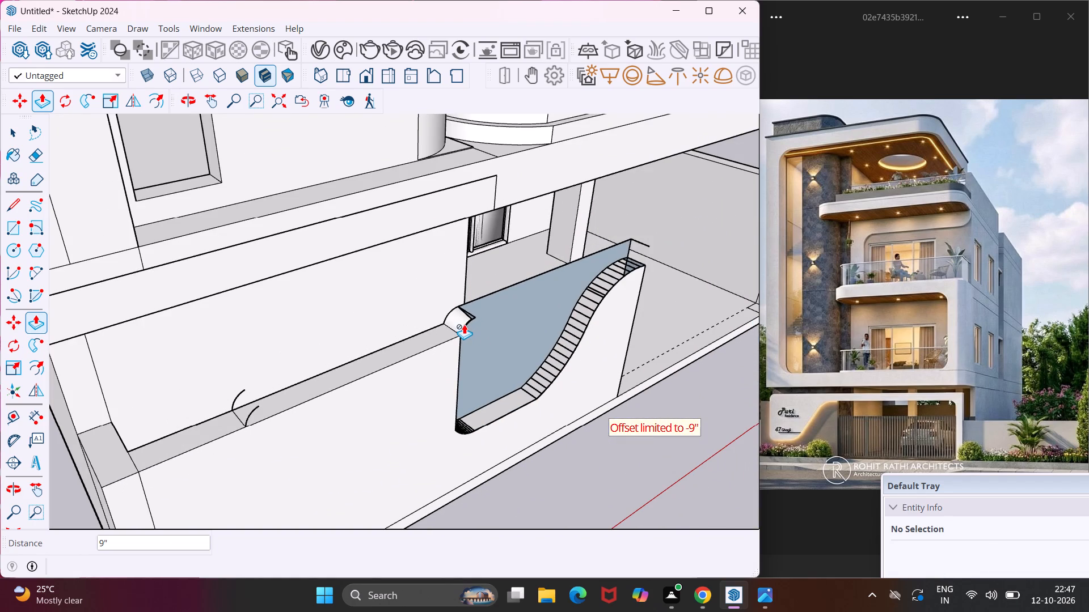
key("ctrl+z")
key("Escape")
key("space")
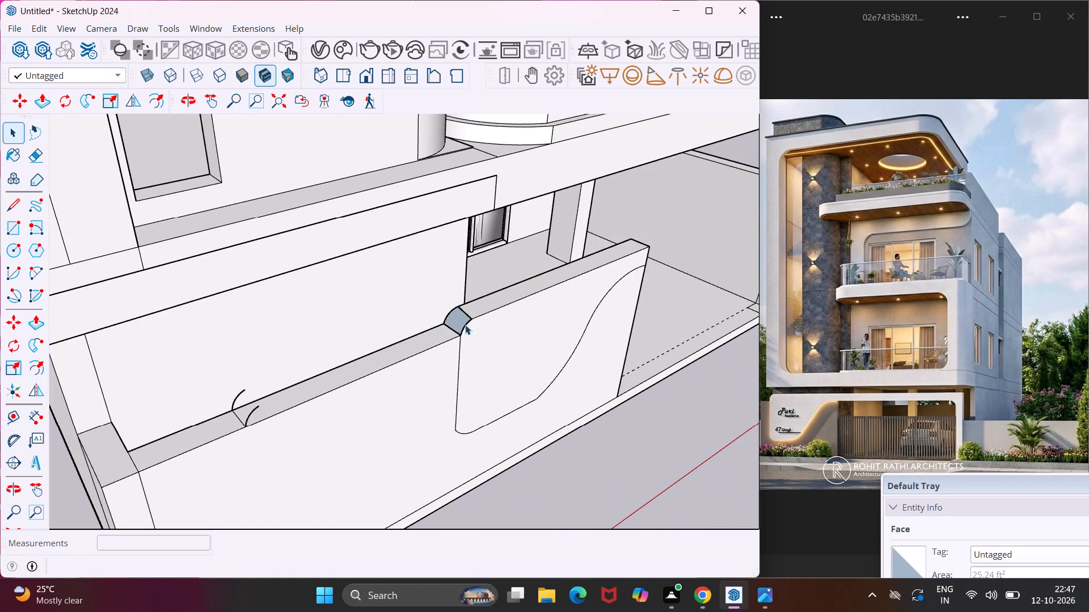
Erase the two stray arcs standing on the lower wall top, undoing the accidental deletion of the face behind them.
scroll(251, 411, "up", 3)
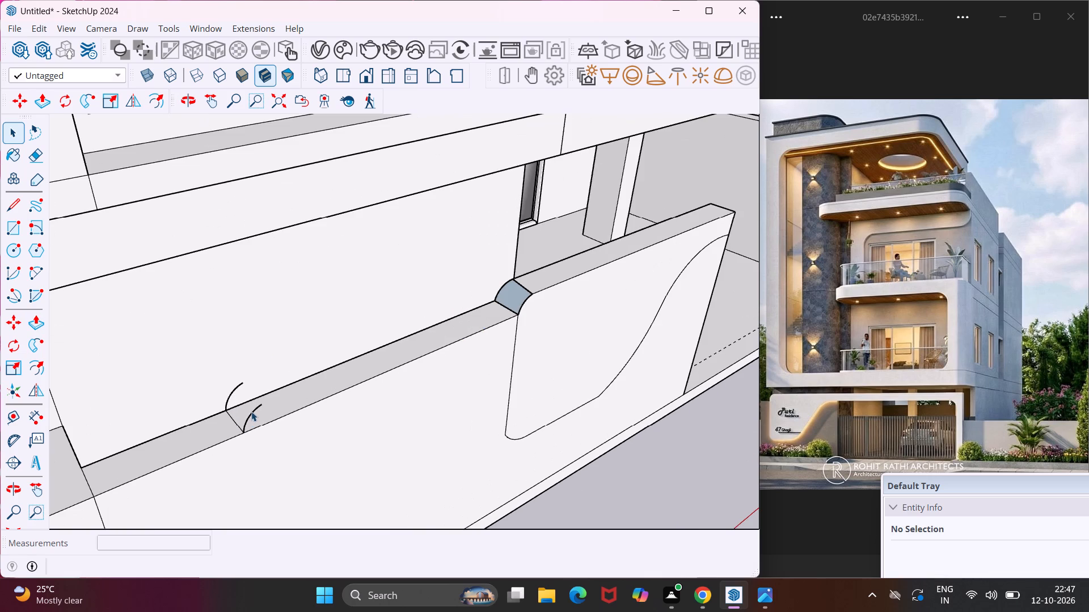
left_click(251, 413)
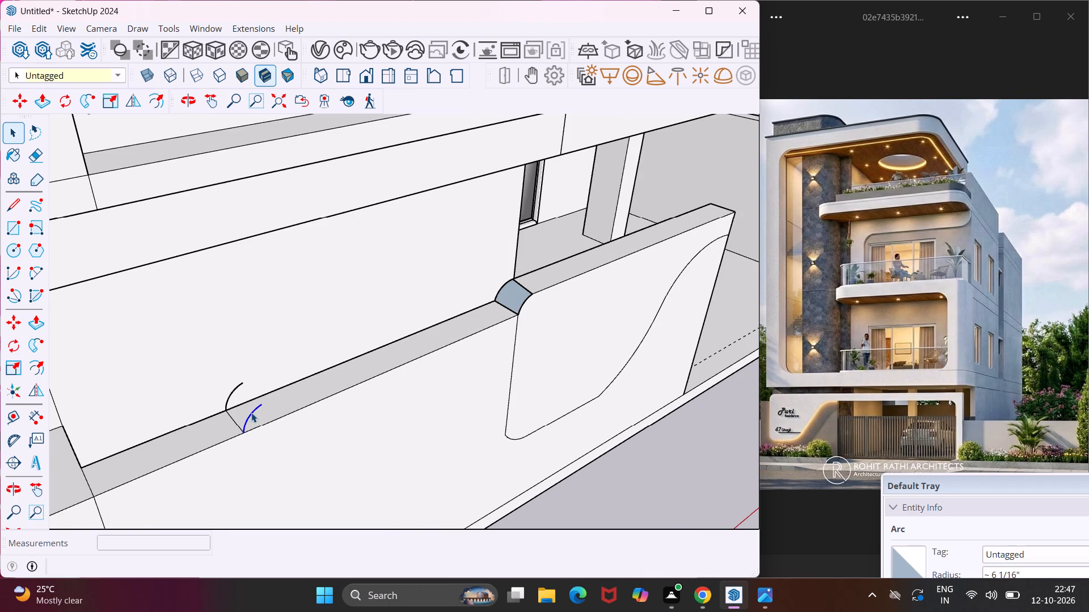
key("Delete")
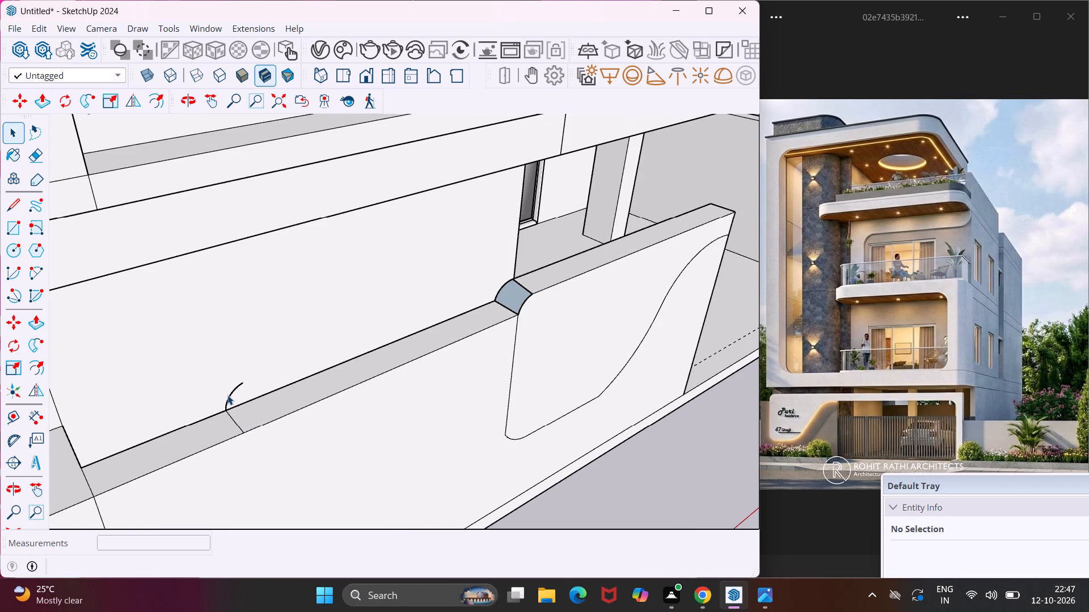
left_click(227, 397)
key("Delete")
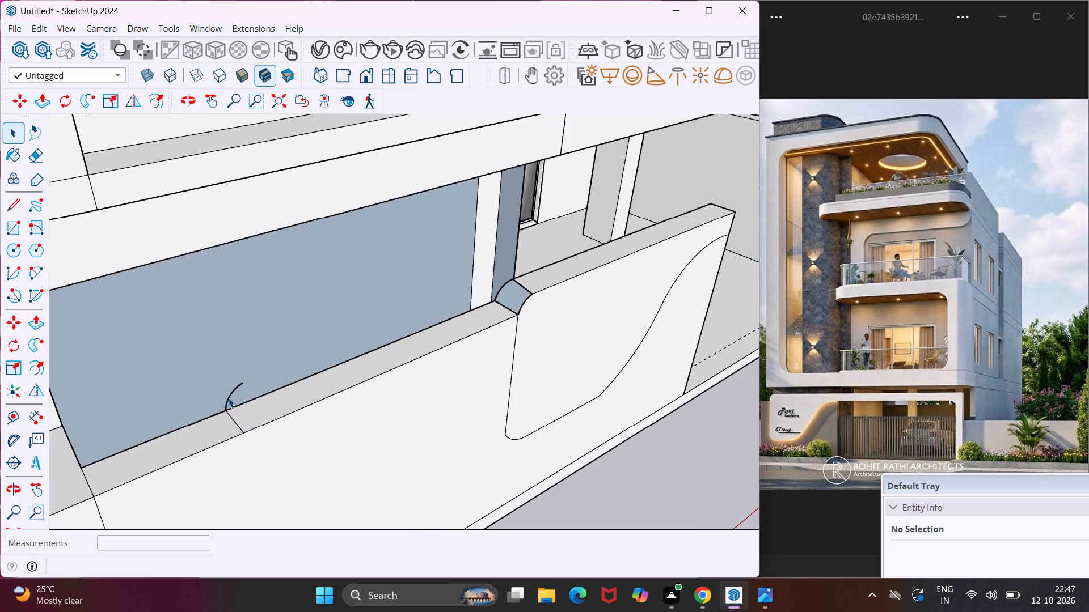
key("ctrl+z")
scroll(229, 398, "up", 4)
left_click(229, 398)
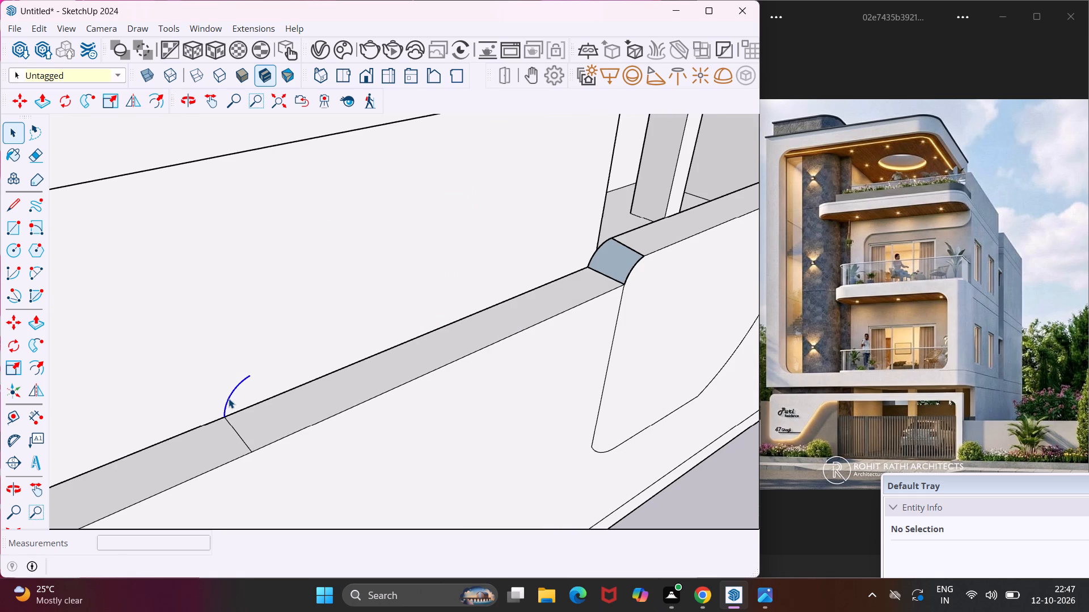
key("Delete")
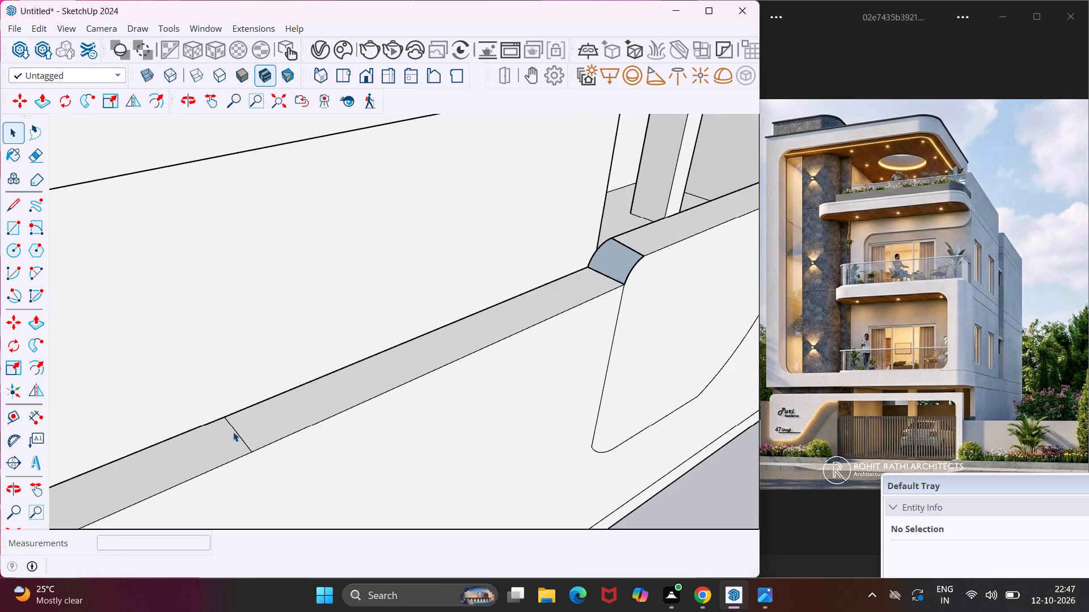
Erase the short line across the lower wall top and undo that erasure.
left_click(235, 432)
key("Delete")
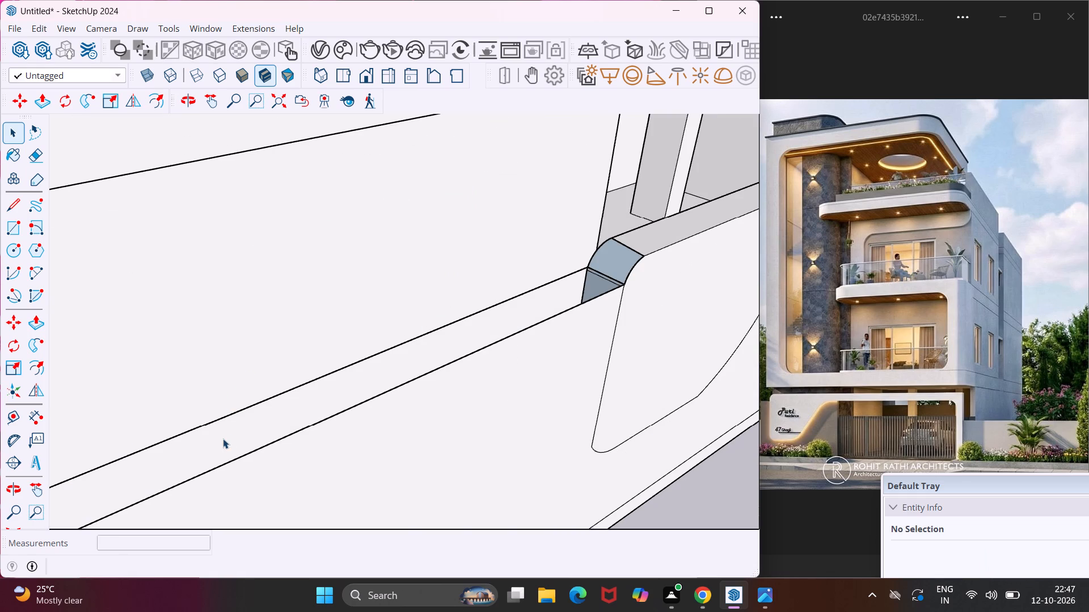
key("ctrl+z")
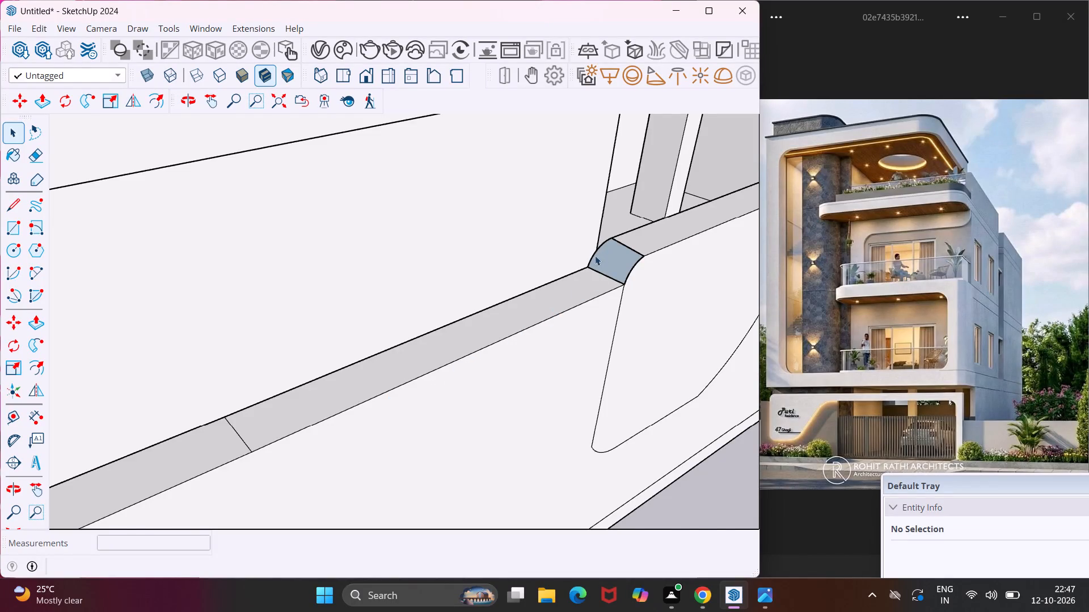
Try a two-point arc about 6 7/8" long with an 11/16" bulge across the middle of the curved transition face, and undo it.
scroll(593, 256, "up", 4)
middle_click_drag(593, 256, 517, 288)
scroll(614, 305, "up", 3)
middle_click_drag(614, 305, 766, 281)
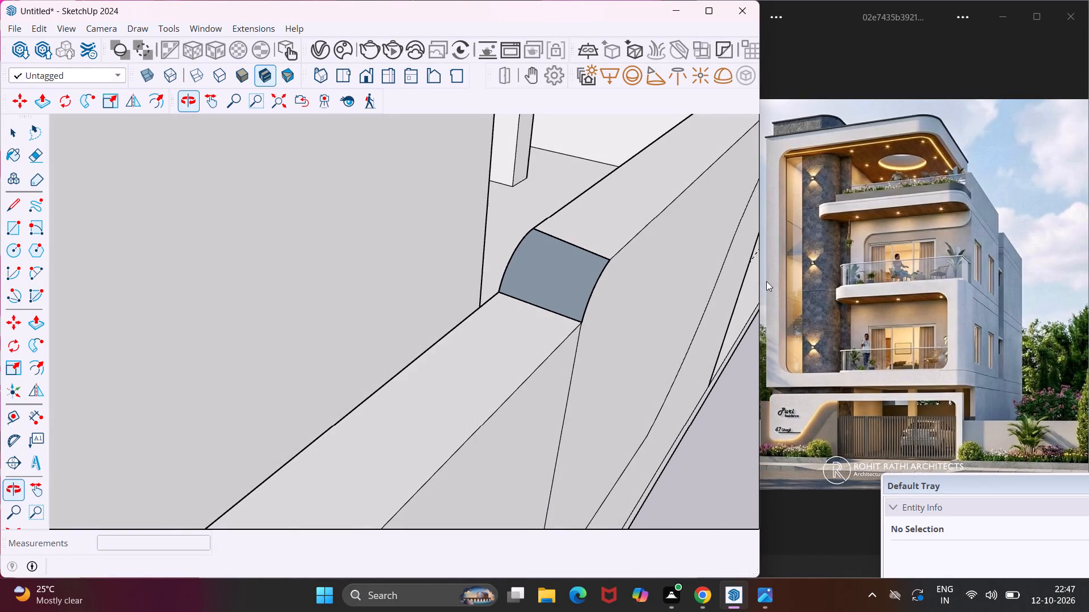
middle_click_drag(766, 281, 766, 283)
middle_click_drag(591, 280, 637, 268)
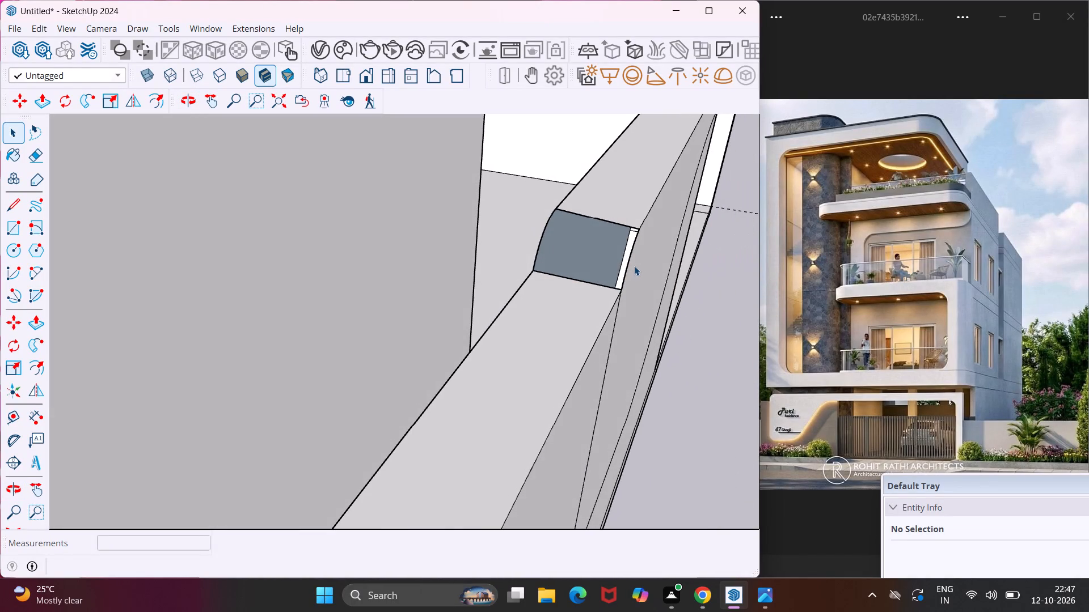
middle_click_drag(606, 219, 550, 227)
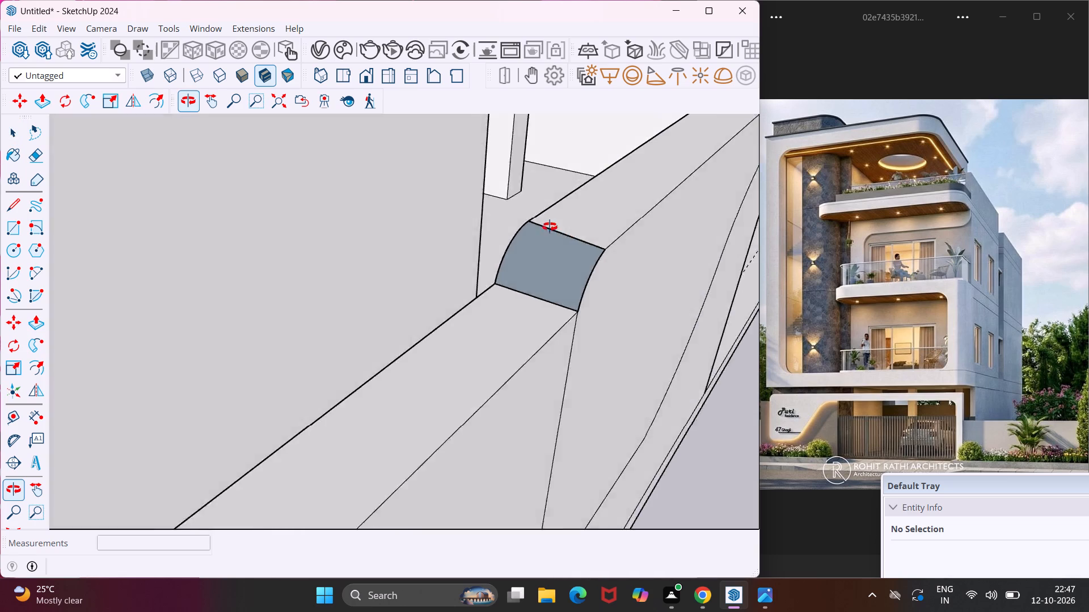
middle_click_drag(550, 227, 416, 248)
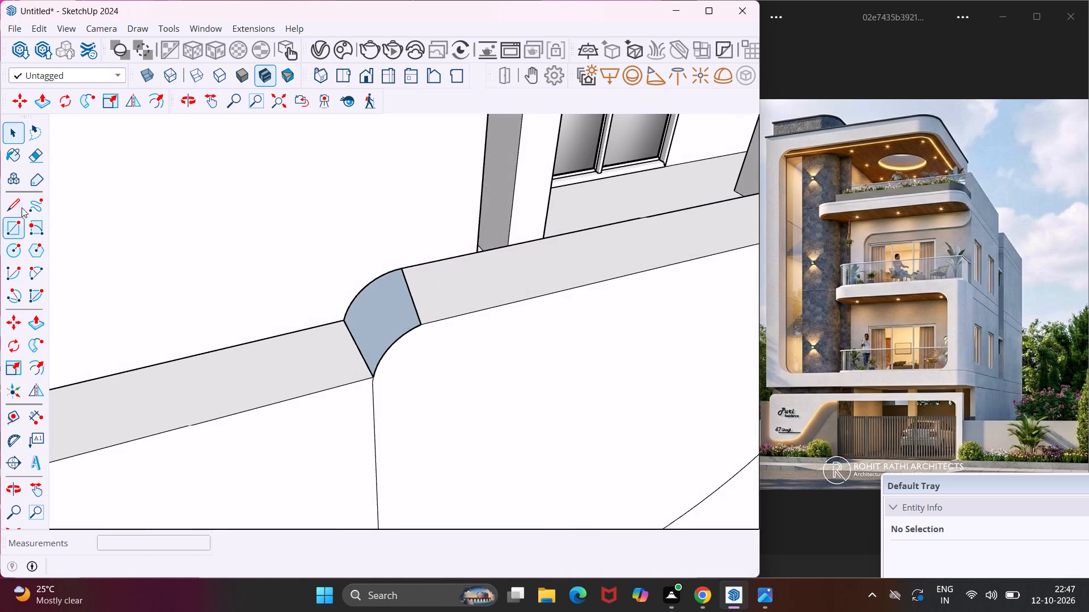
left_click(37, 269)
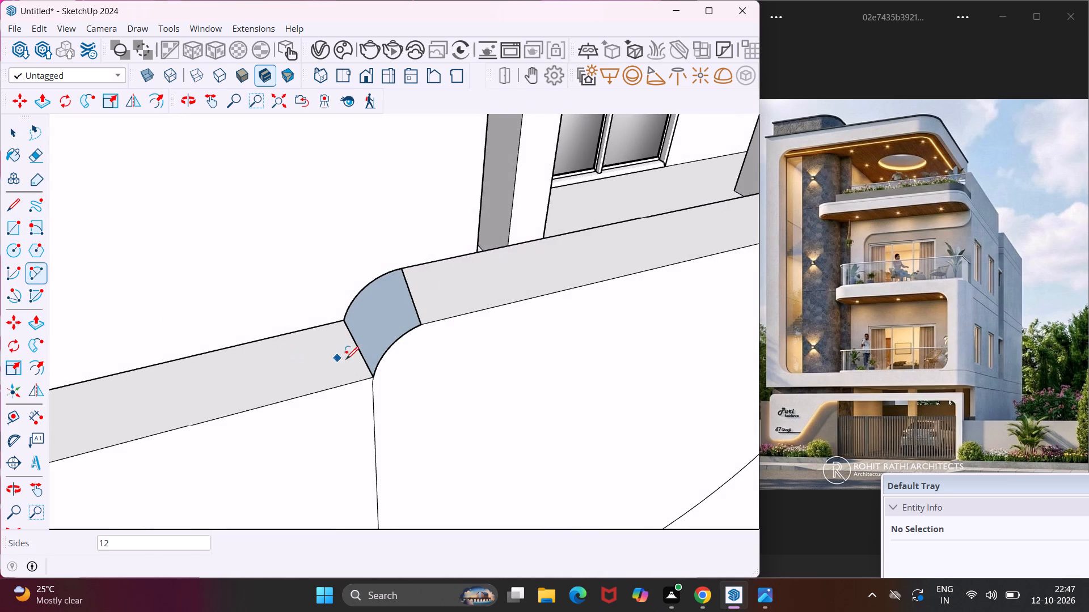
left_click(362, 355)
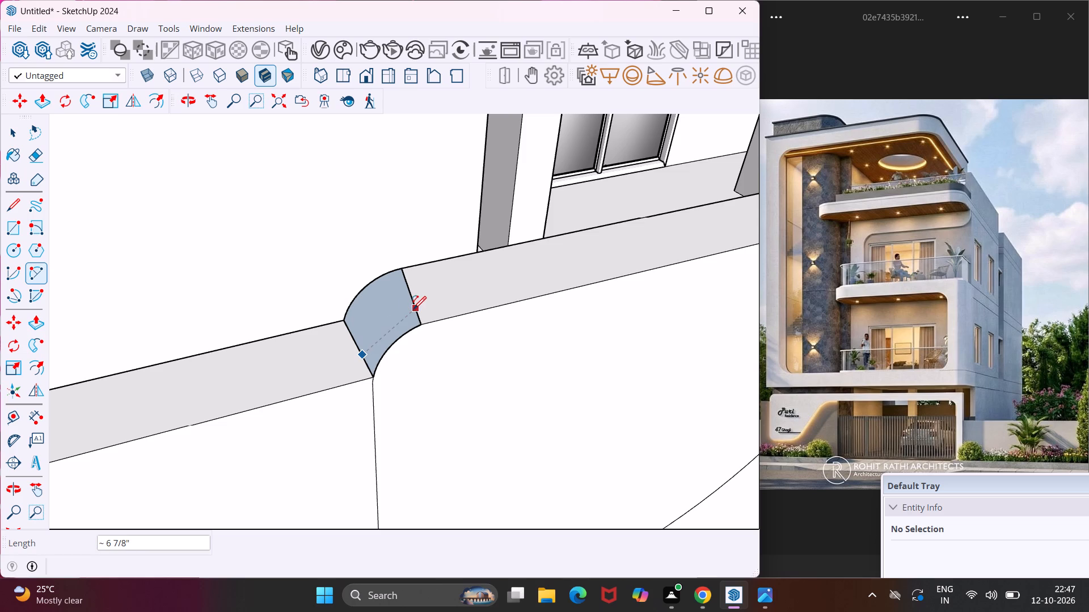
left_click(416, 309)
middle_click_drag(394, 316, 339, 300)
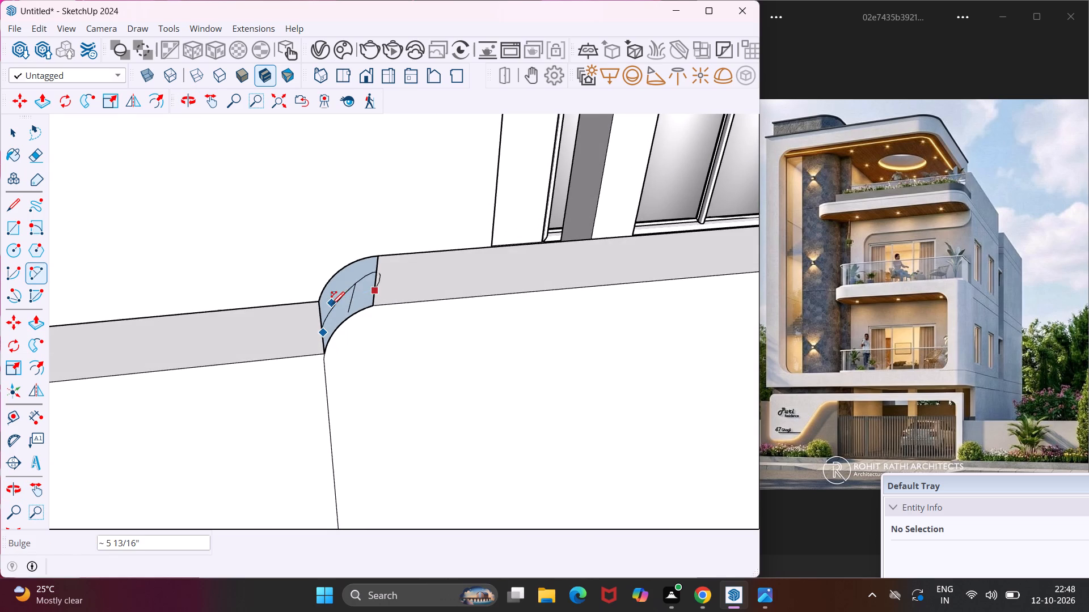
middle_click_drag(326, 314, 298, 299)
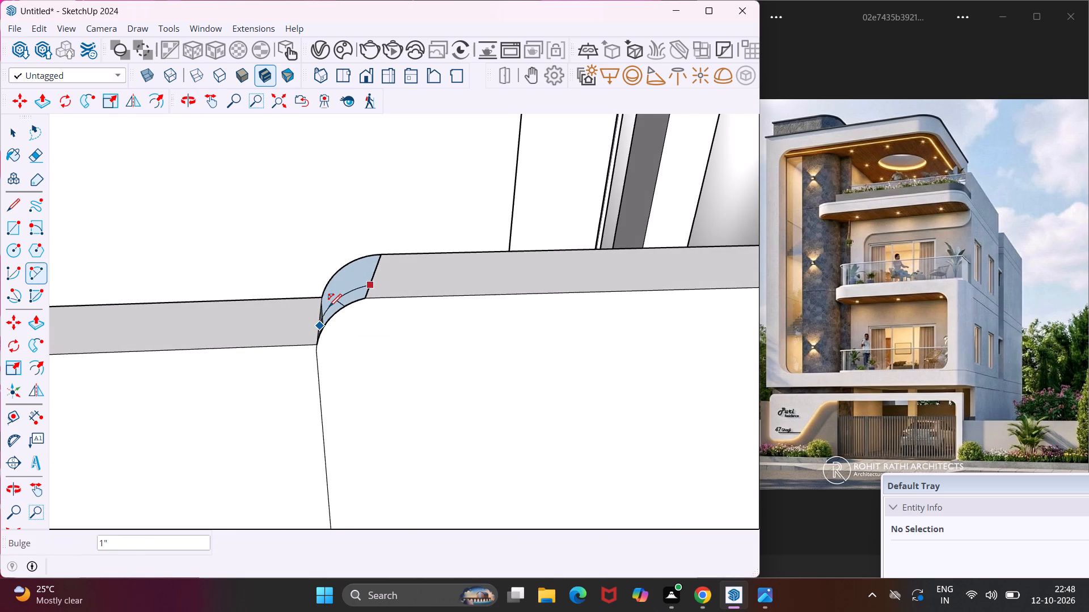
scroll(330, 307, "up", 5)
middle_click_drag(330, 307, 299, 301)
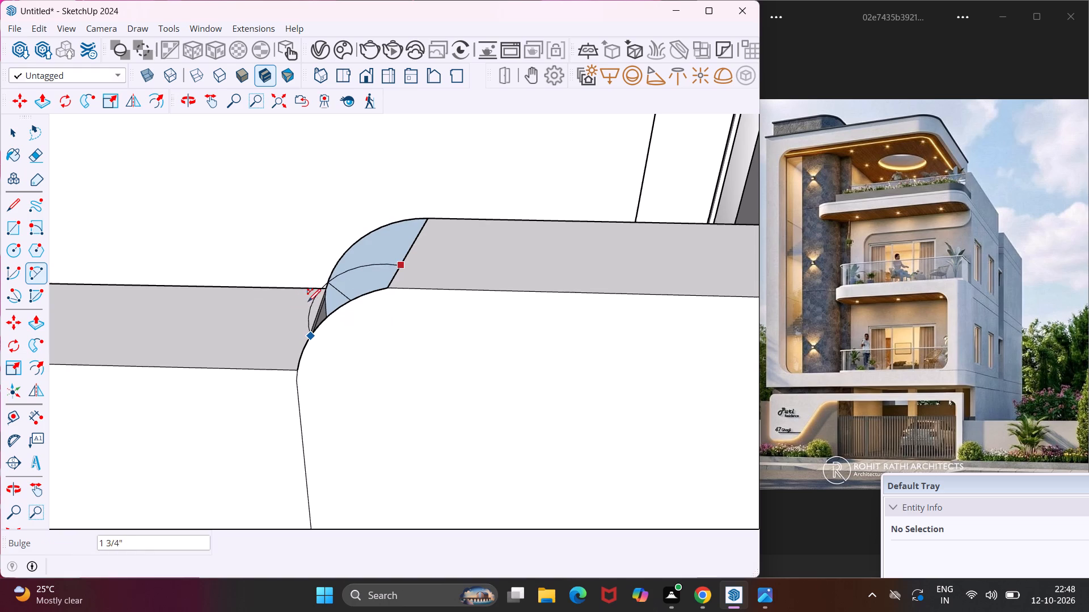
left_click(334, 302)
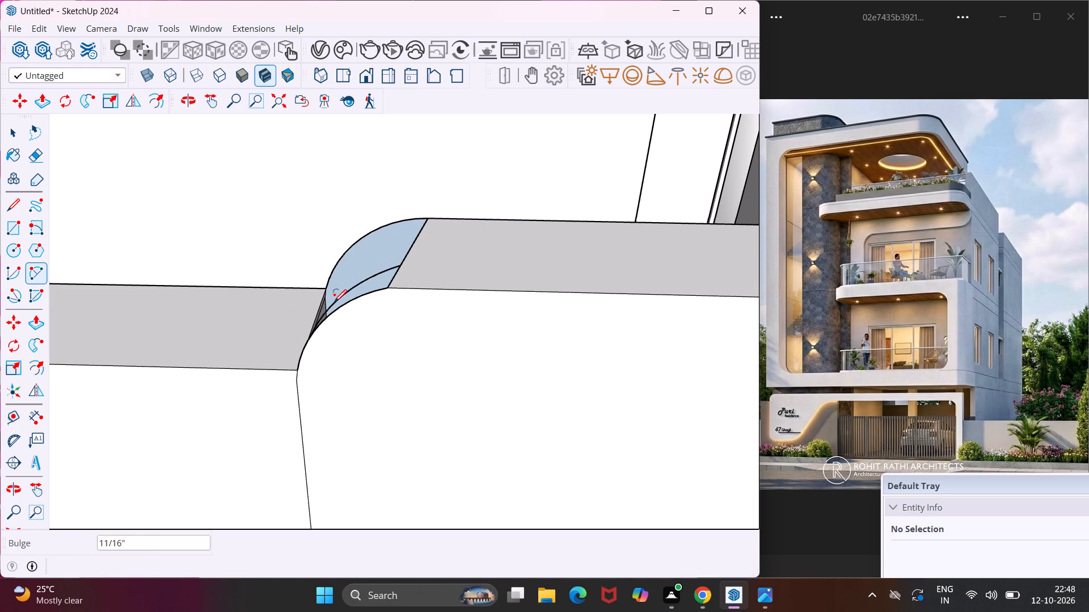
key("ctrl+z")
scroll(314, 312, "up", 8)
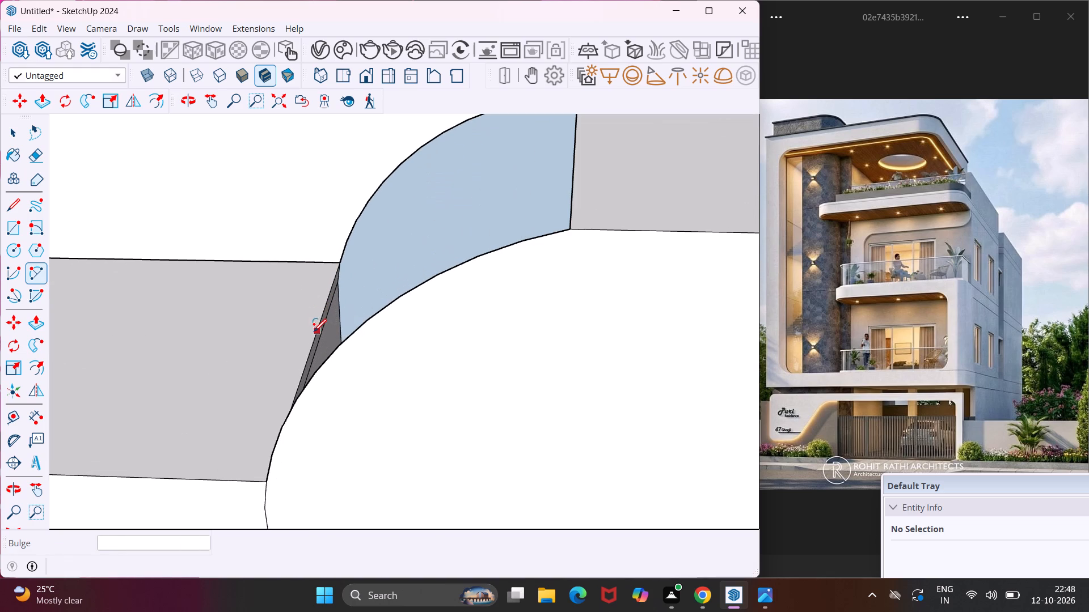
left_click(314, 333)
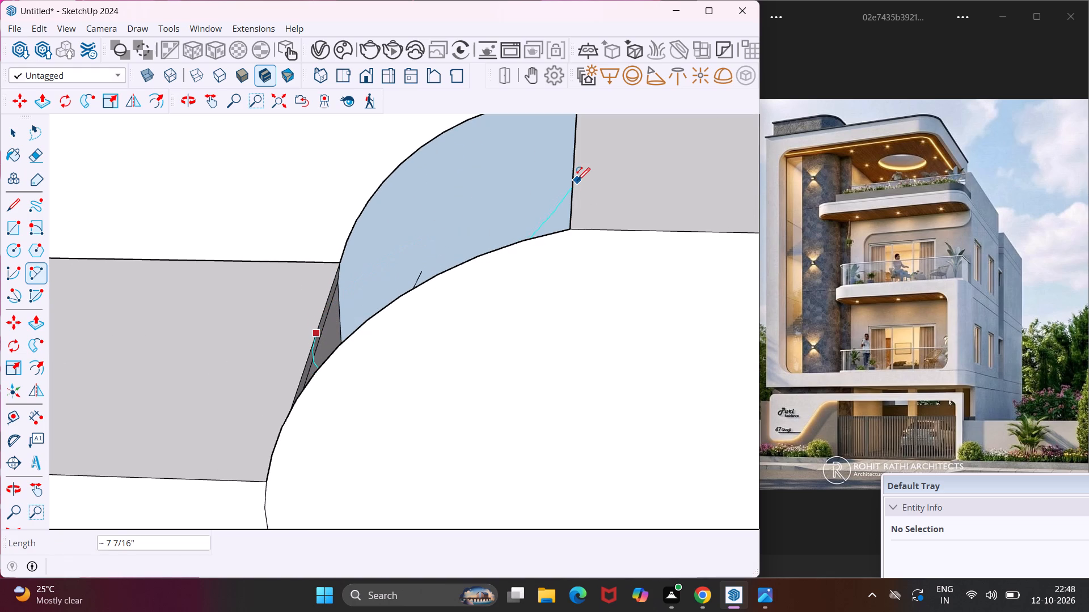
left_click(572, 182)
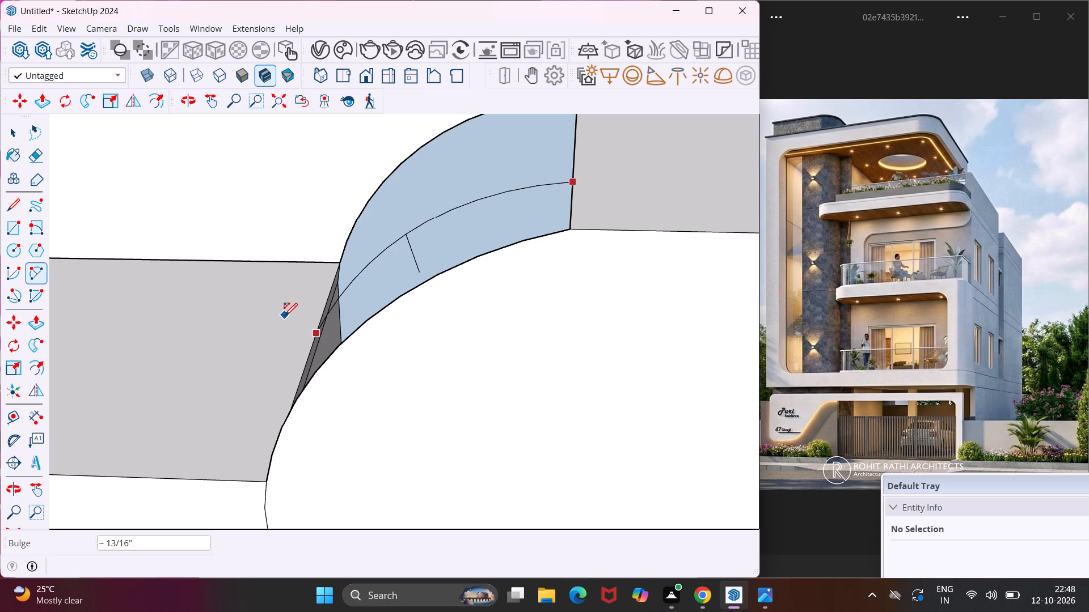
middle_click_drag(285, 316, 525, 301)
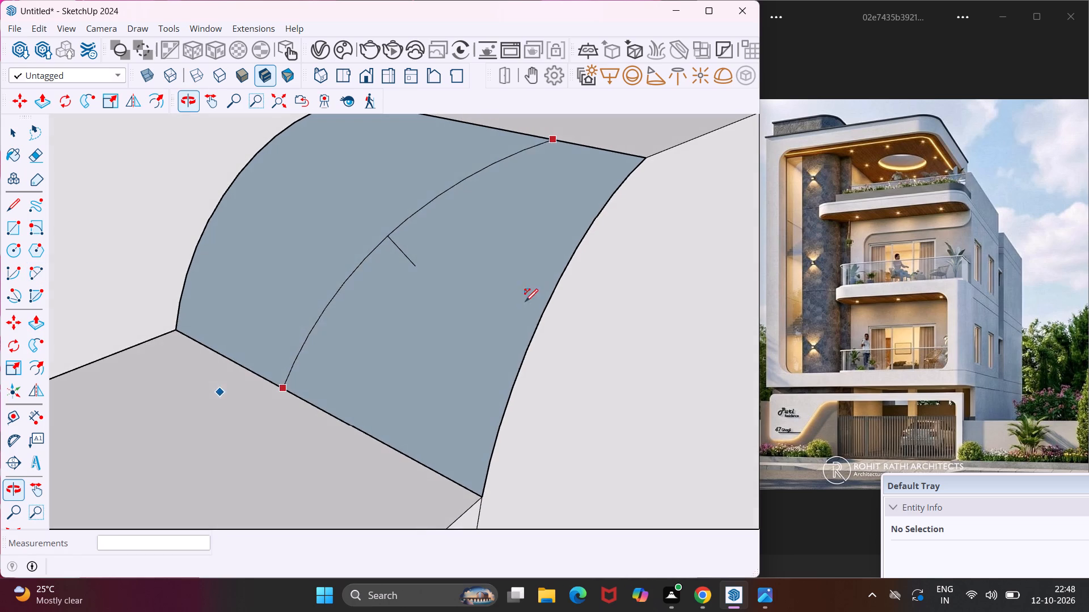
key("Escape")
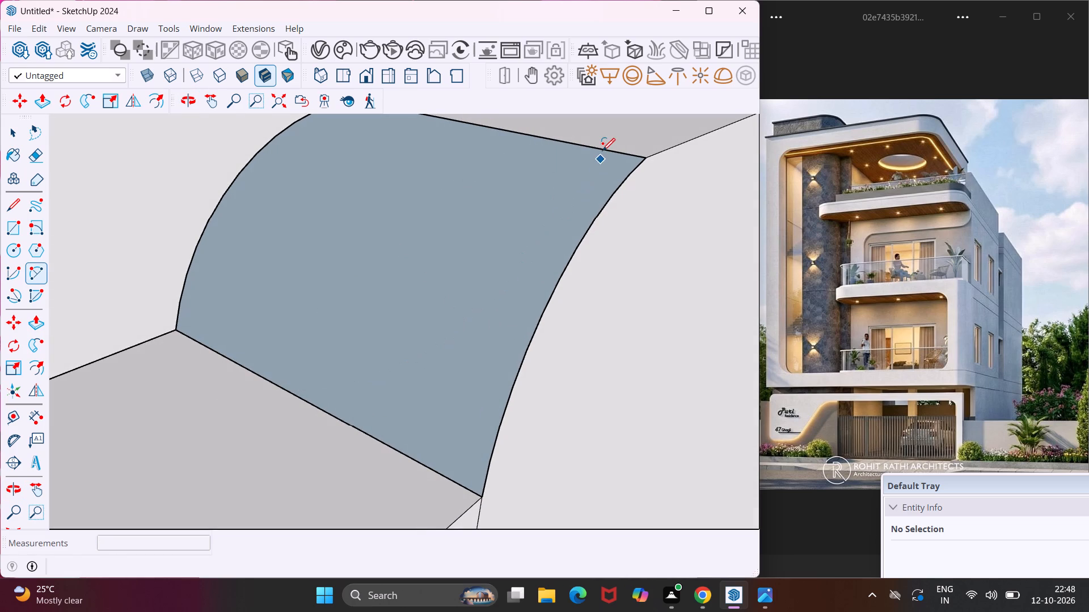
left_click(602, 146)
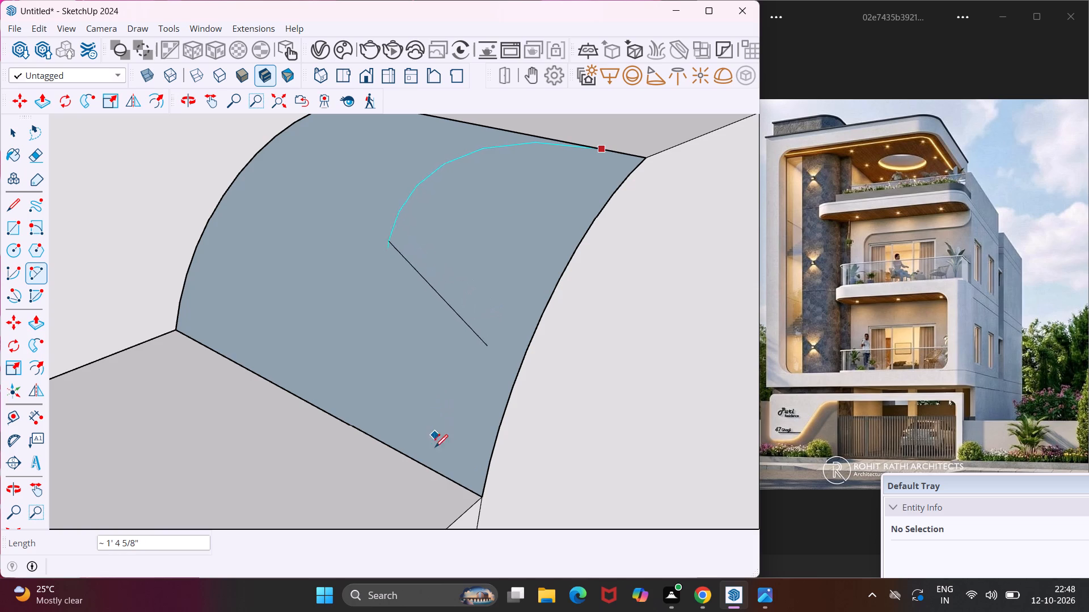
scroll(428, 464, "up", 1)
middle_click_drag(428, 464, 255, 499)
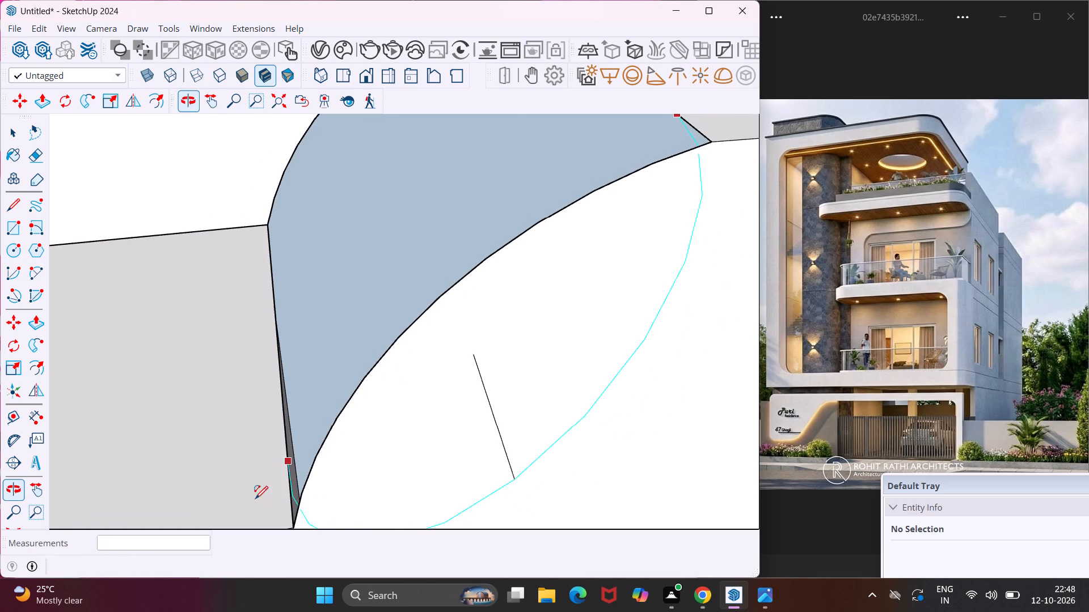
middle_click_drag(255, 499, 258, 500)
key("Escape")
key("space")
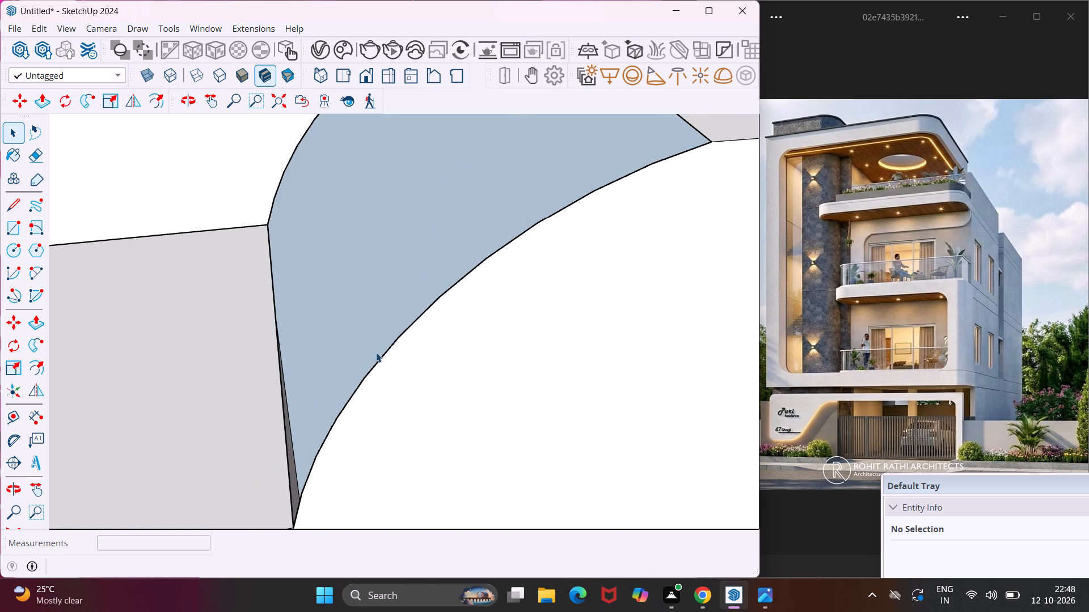
Examine the curved transition face and how it meets the lower wall and the raised panel from several angles.
left_click(375, 311)
middle_click_drag(375, 312, 636, 286)
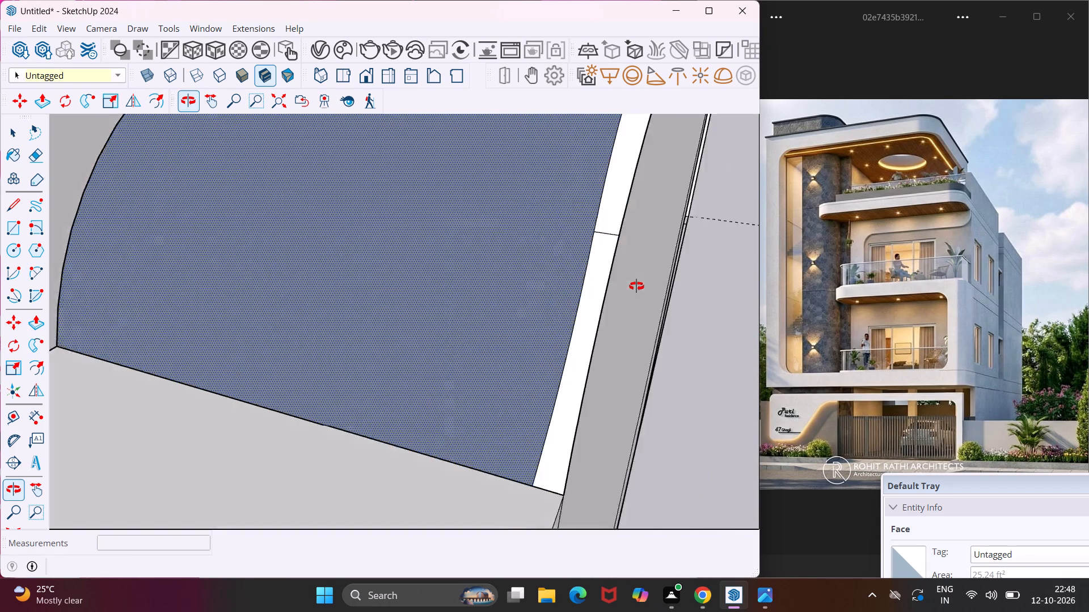
middle_click_drag(636, 286, 662, 277)
scroll(513, 291, "down", 5)
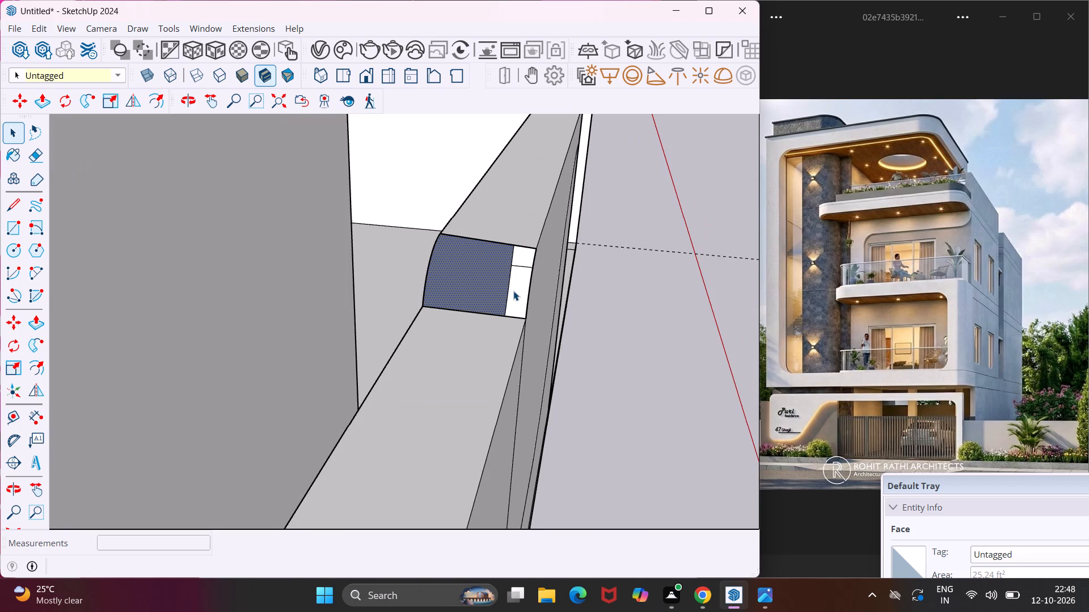
middle_click_drag(520, 291, 417, 337)
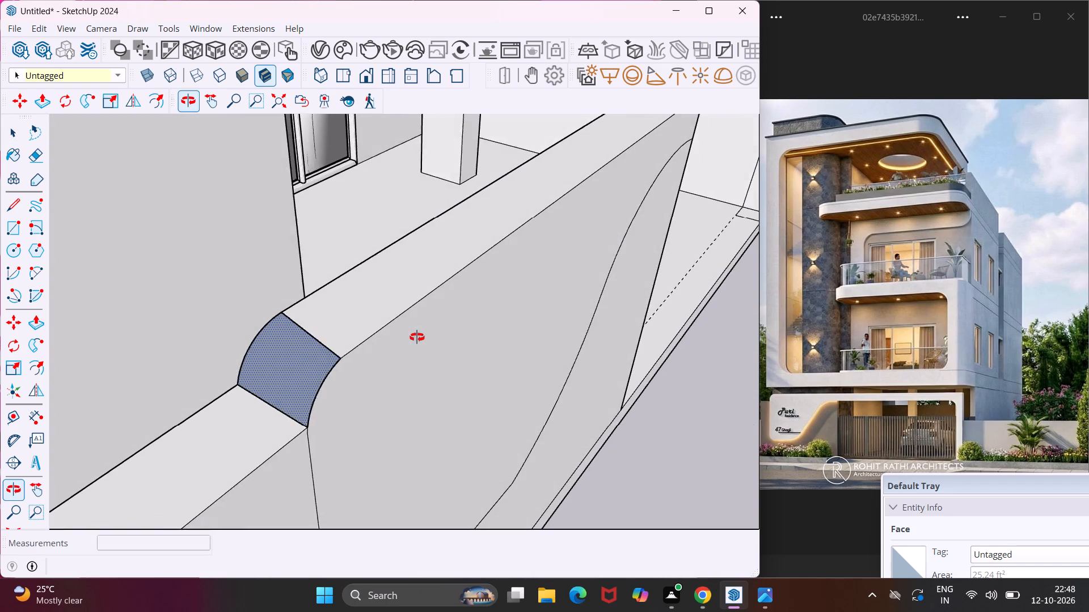
middle_click_drag(417, 337, 394, 335)
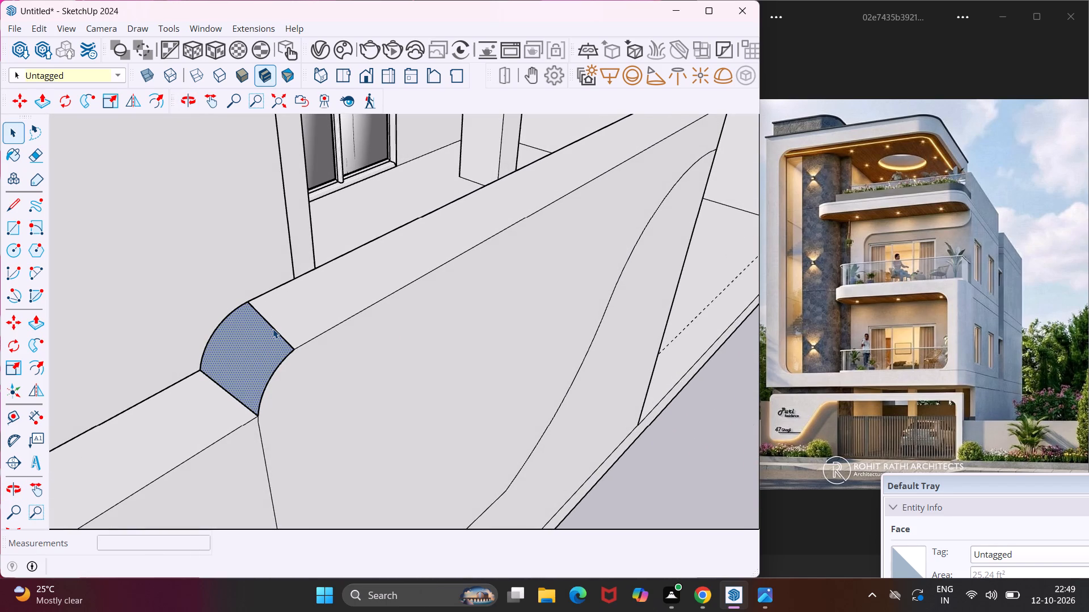
scroll(273, 329, "down", 11)
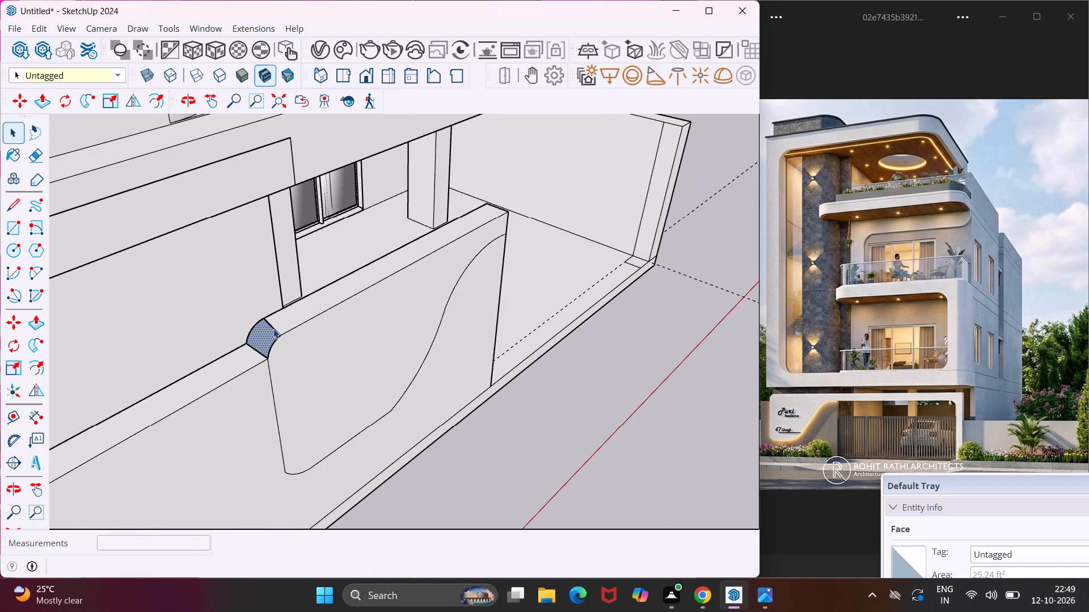
Undo the boundary wall edits back to the plain straight front wall, before its curved outlines, rounded transition and lengthwise extension.
key("ctrl+z")
key("ctrl+z")
key("ctrl+z")
key("ctrl+z")
key("ctrl+z")
key("ctrl+z")
key("ctrl+z")
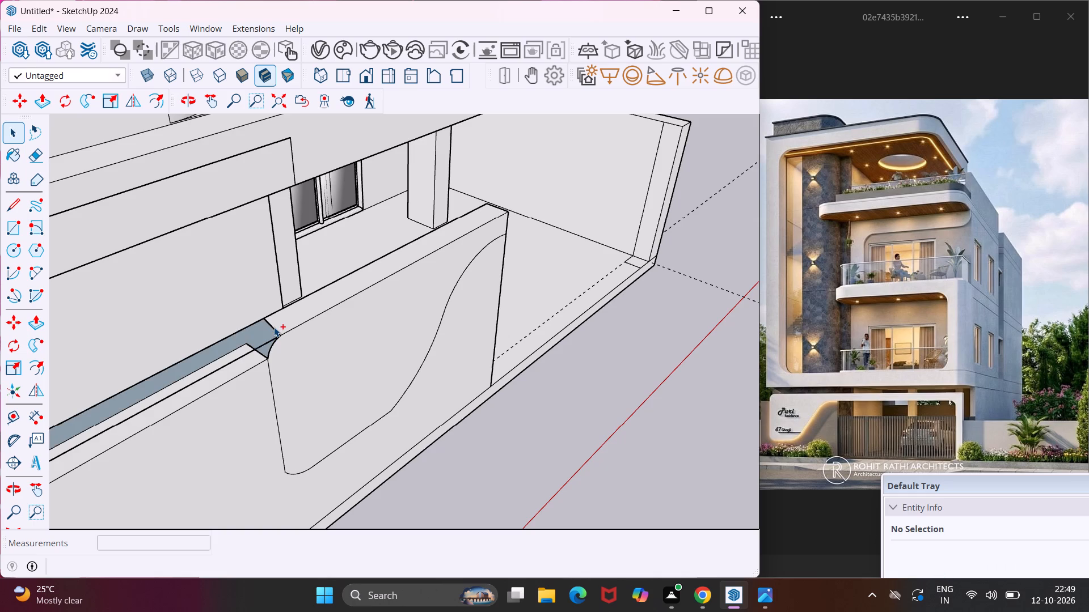
key("ctrl+z")
key("ctrl+z")
key("ctrl+z")
key("ctrl+z")
key("ctrl+z")
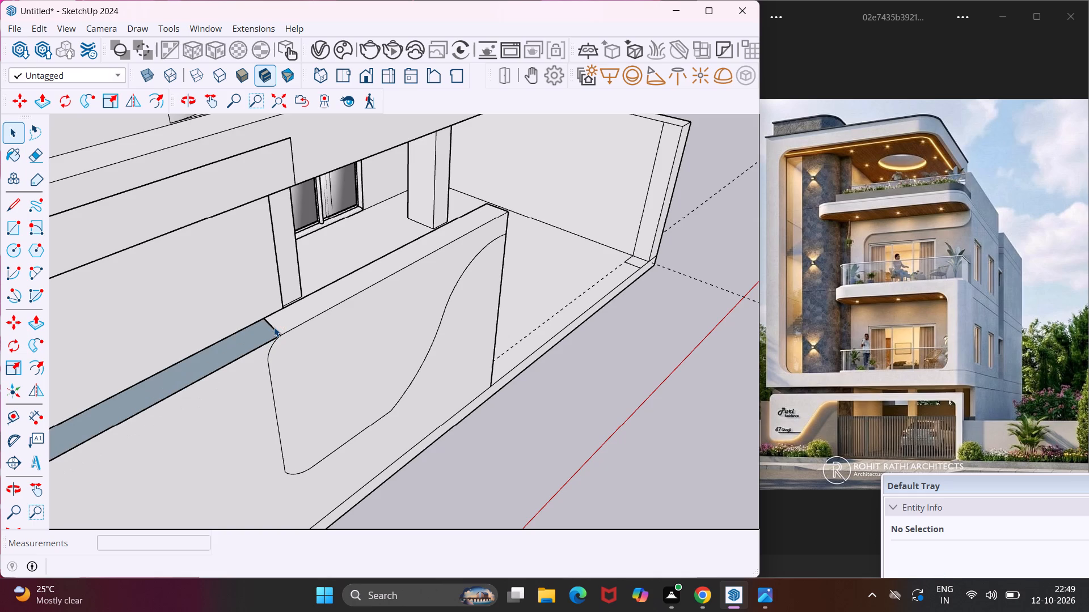
key("ctrl+z")
key("ctrl+z")
key("ctrl+z")
key("ctrl+z")
key("ctrl+z")
key("ctrl+z")
key("ctrl+z")
key("ctrl+z")
key("ctrl+z")
key("ctrl+z")
key("ctrl+z")
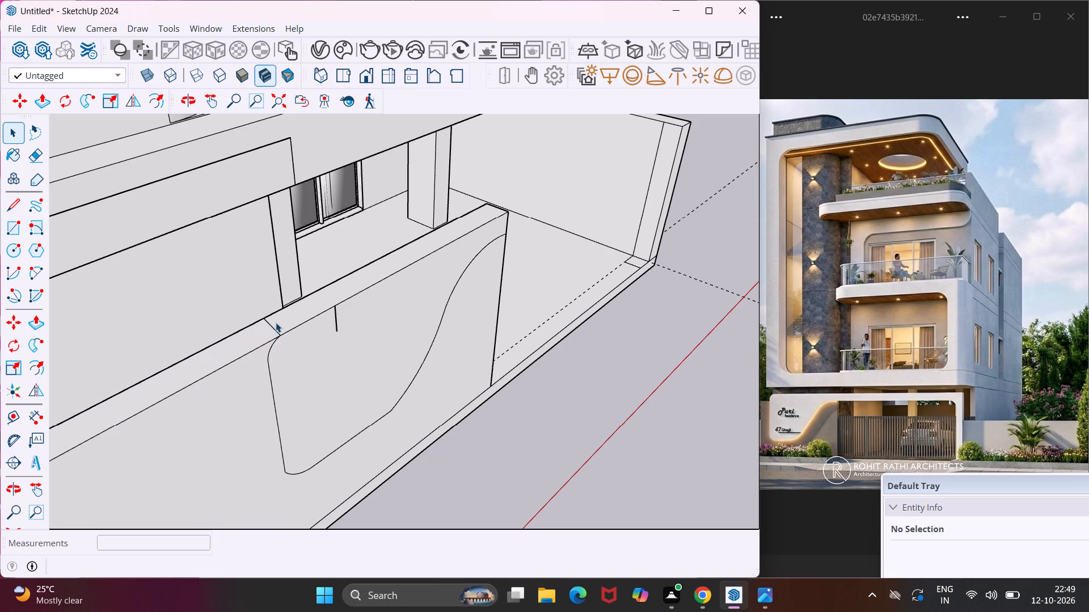
key("ctrl+z")
key("ctrl+z")
key("ctrl+z")
key("ctrl+z")
key("ctrl+z")
key("ctrl+z")
key("ctrl+z")
key("ctrl+z")
key("ctrl+z")
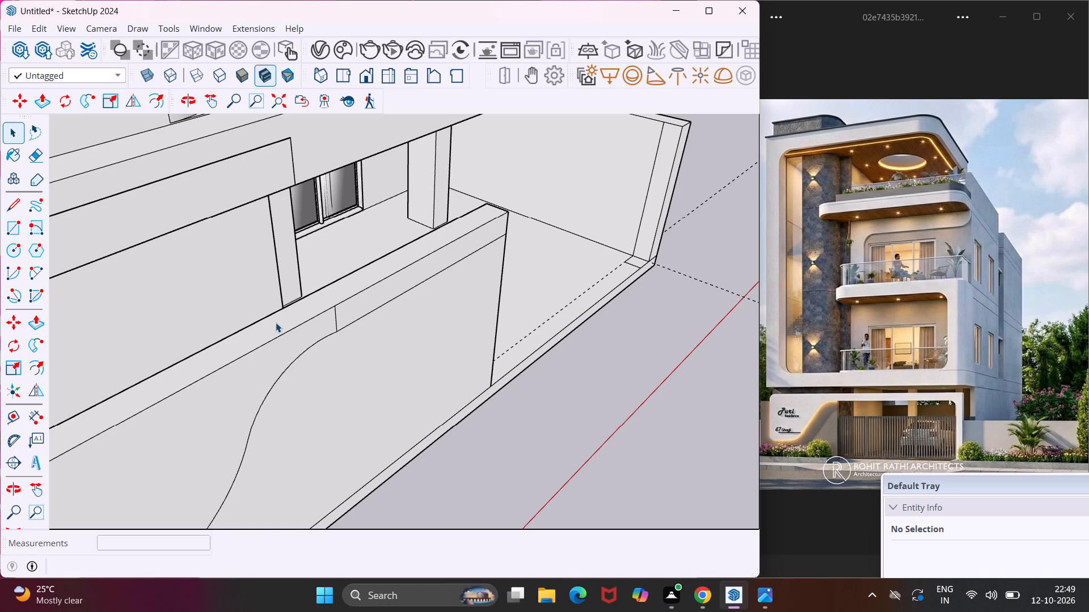
key("ctrl+z")
key("ctrl+z")
key("ctrl+z")
key("ctrl+z")
key("ctrl+z")
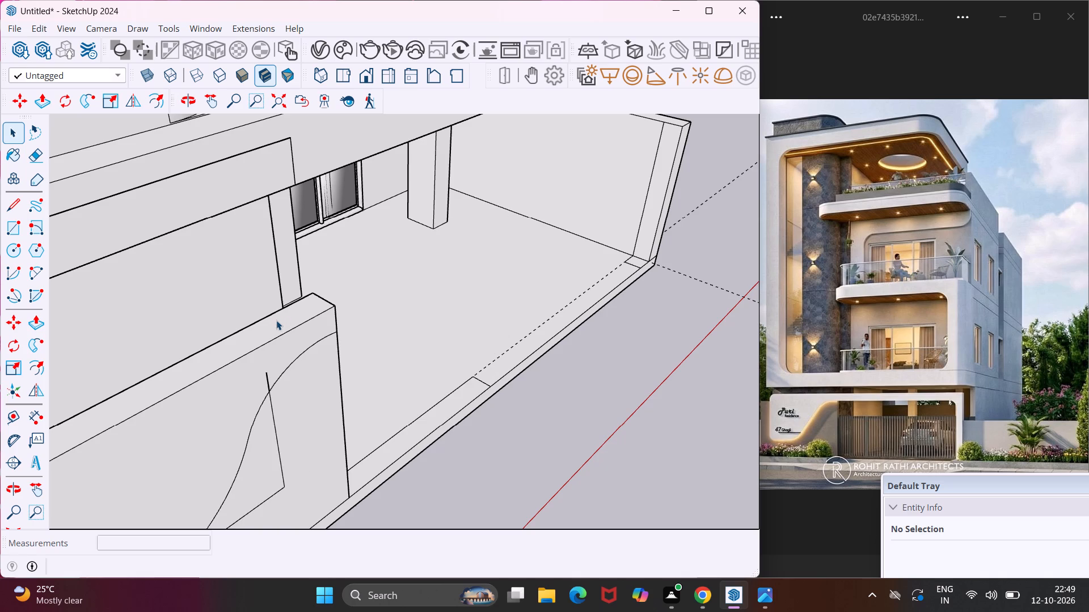
key("ctrl+z")
key("ctrl+z")
key("ctrl+z")
key("ctrl+z")
key("ctrl+z")
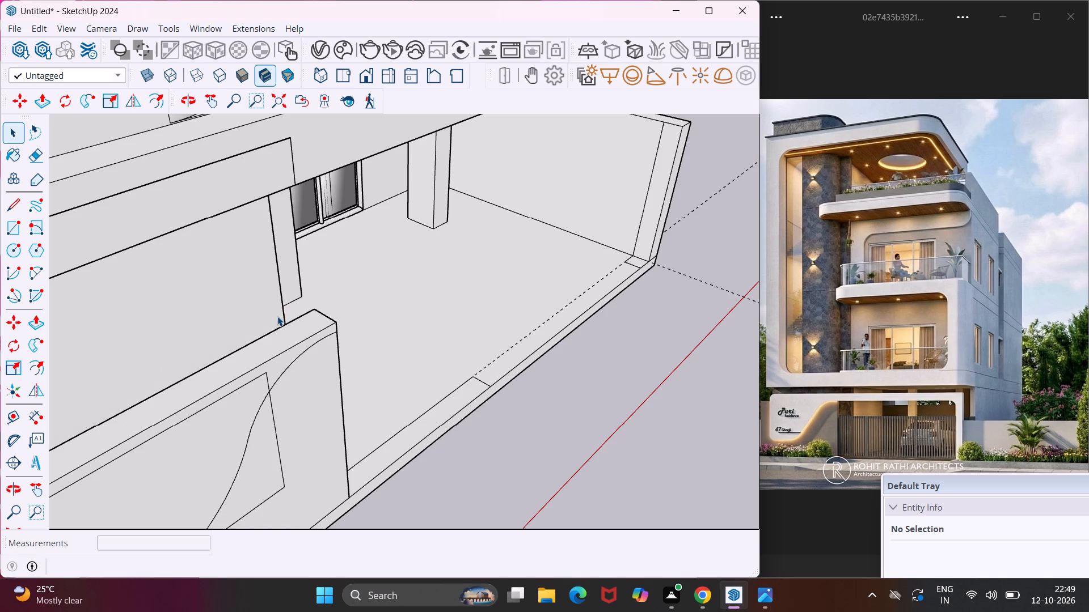
key("ctrl+z")
key("ctrl+z")
key("ctrl+z")
key("ctrl+z")
key("ctrl+z")
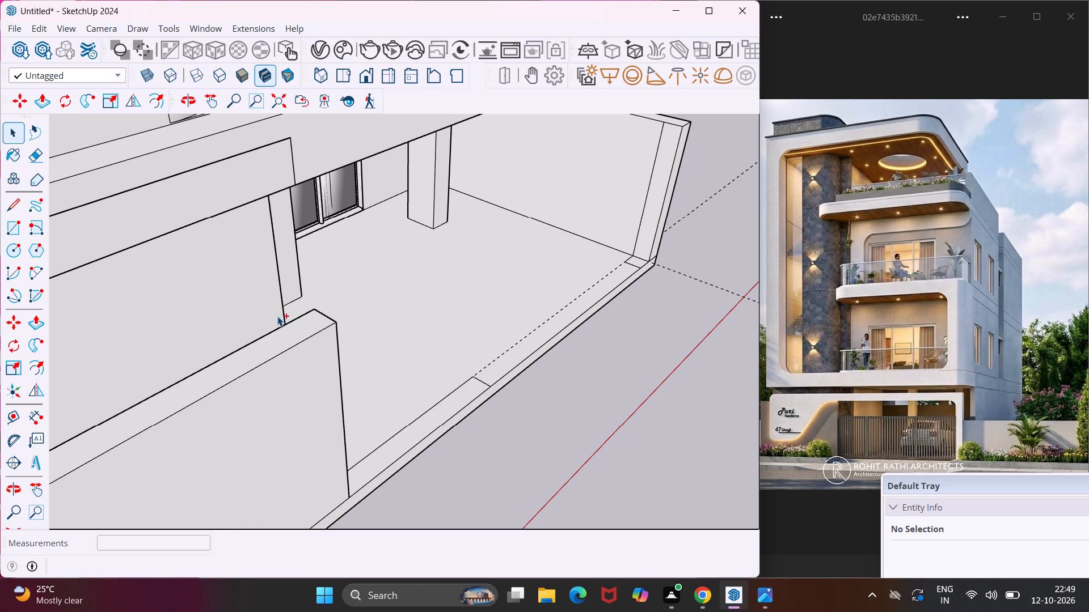
scroll(310, 314, "down", 9)
middle_click_drag(339, 350, 236, 363)
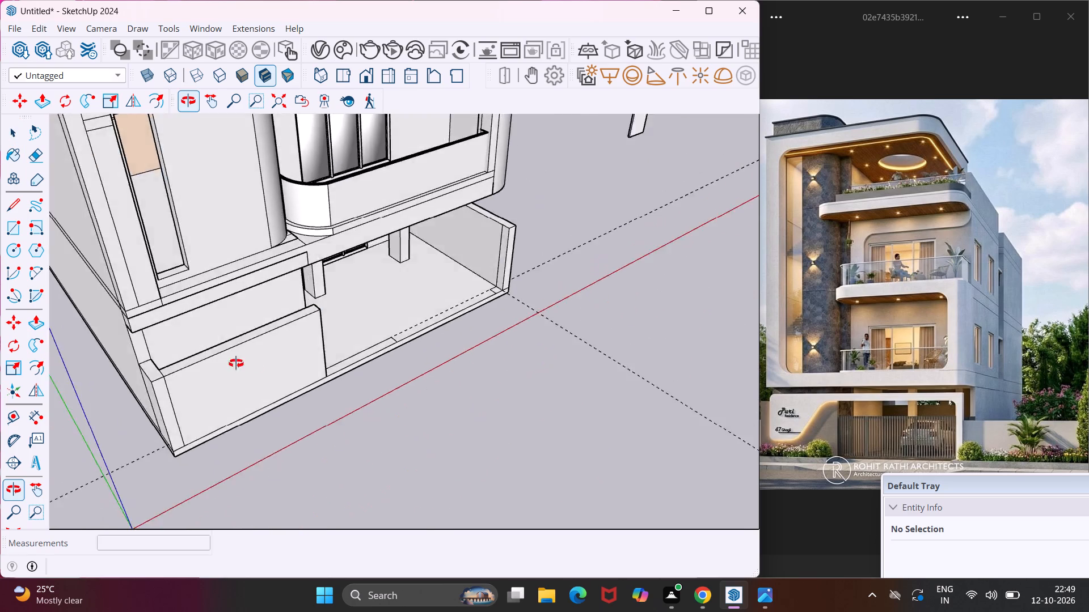
Push/Pull the free end face of the front boundary wall about 6' 5 1/8" lengthwise to the short line marked on the base.
middle_click_drag(236, 363, 131, 356)
scroll(320, 317, "up", 4)
middle_click_drag(322, 309, 248, 324)
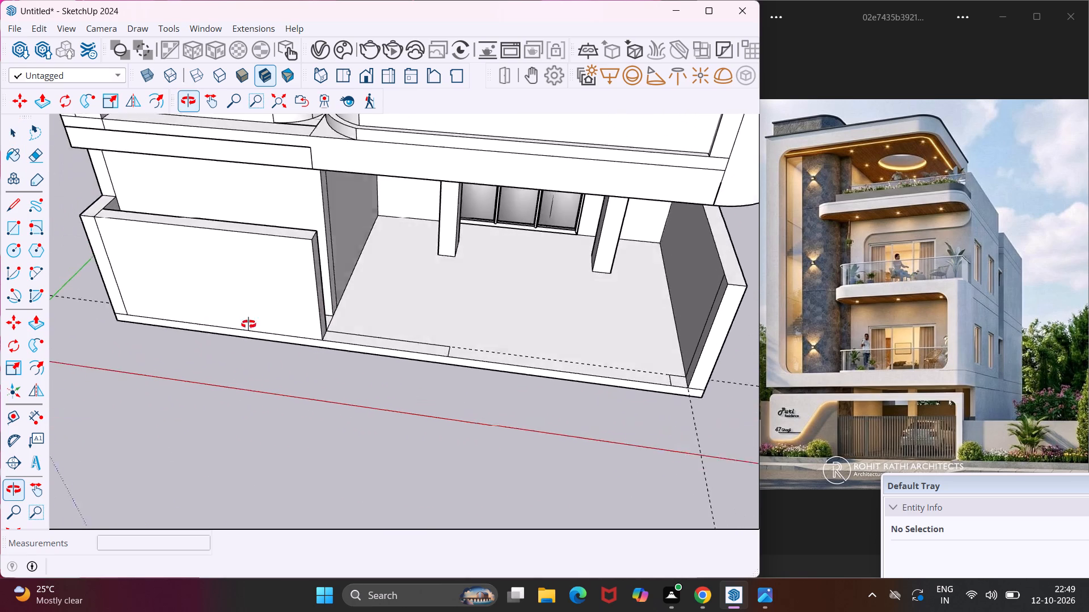
middle_click_drag(248, 324, 231, 324)
scroll(234, 324, "up", 1)
scroll(334, 310, "up", 8)
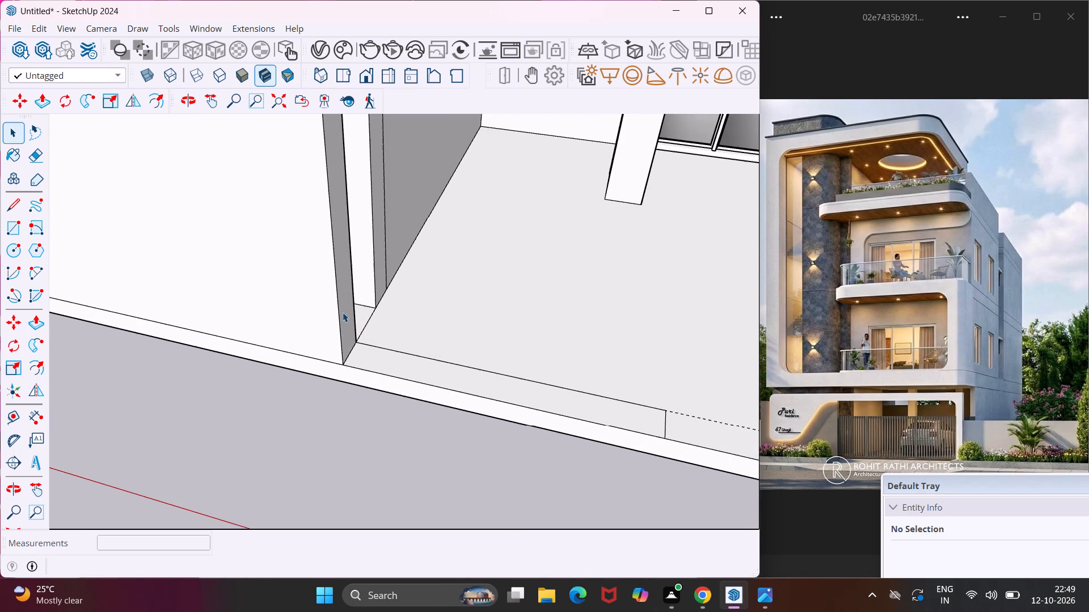
left_click(343, 312)
key("p")
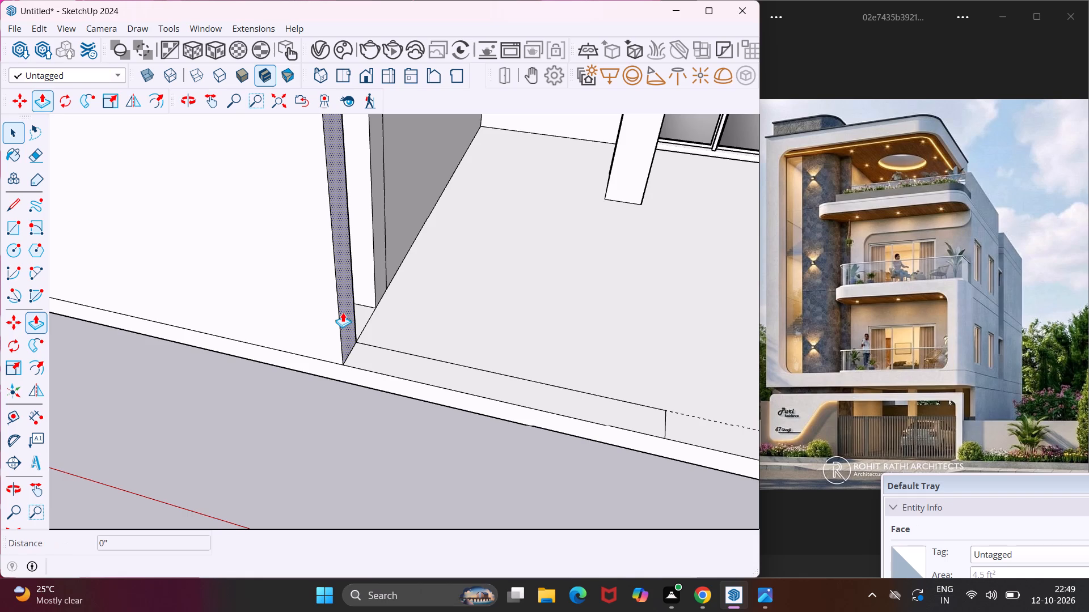
left_click(343, 312)
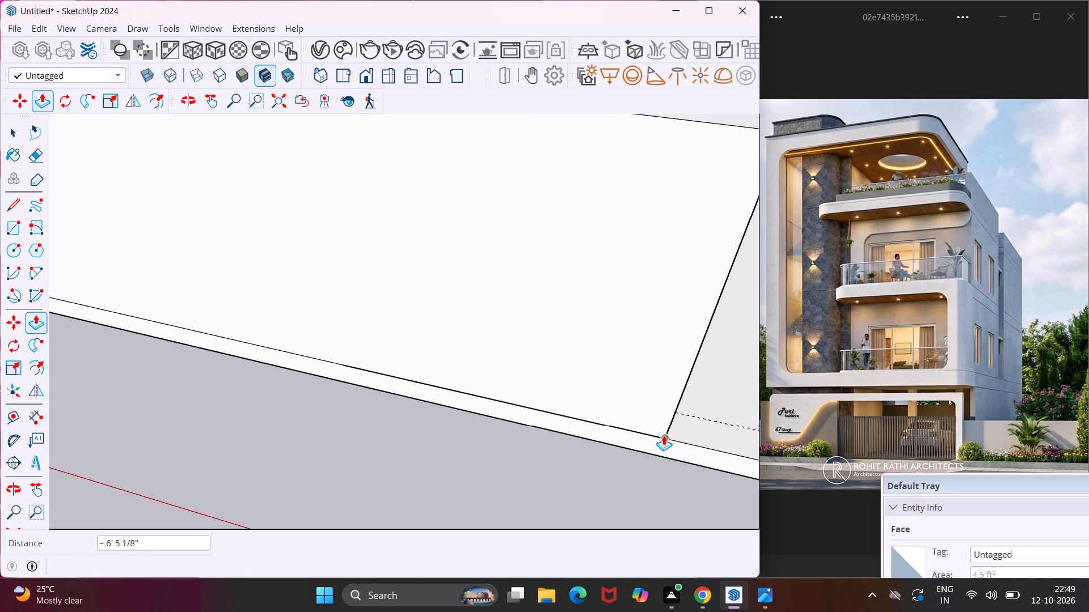
middle_click_drag(664, 435, 533, 403)
left_click(514, 470)
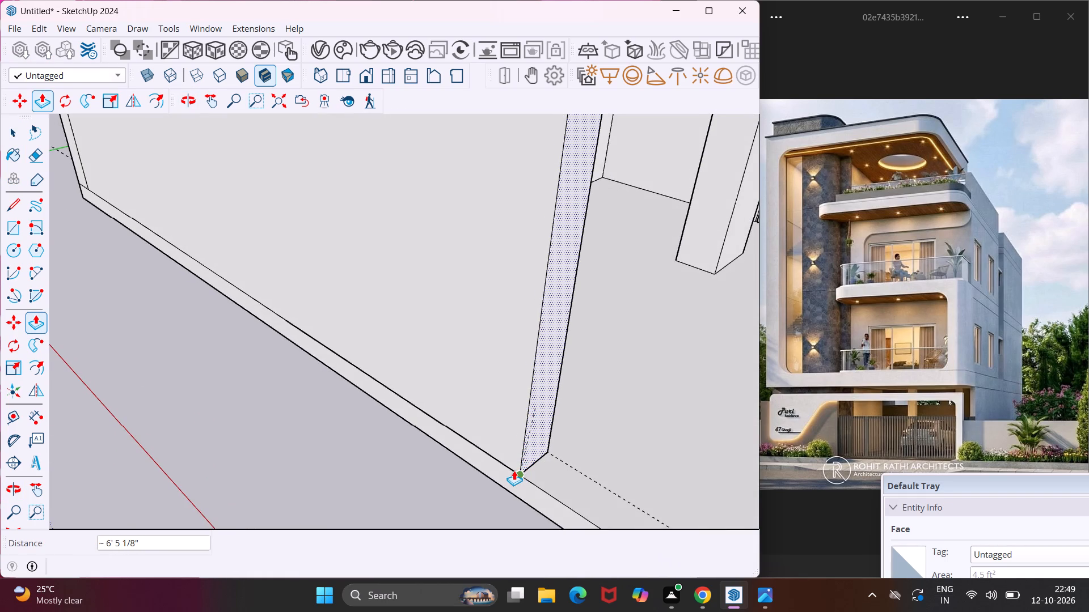
key("Escape")
key("space")
Draw a rectangle about 8' 7 5/8" by 4' 5 7/8" on the wall's front face, reaching the top corner at its free end.
scroll(456, 412, "down", 5)
middle_click_drag(419, 393, 514, 398)
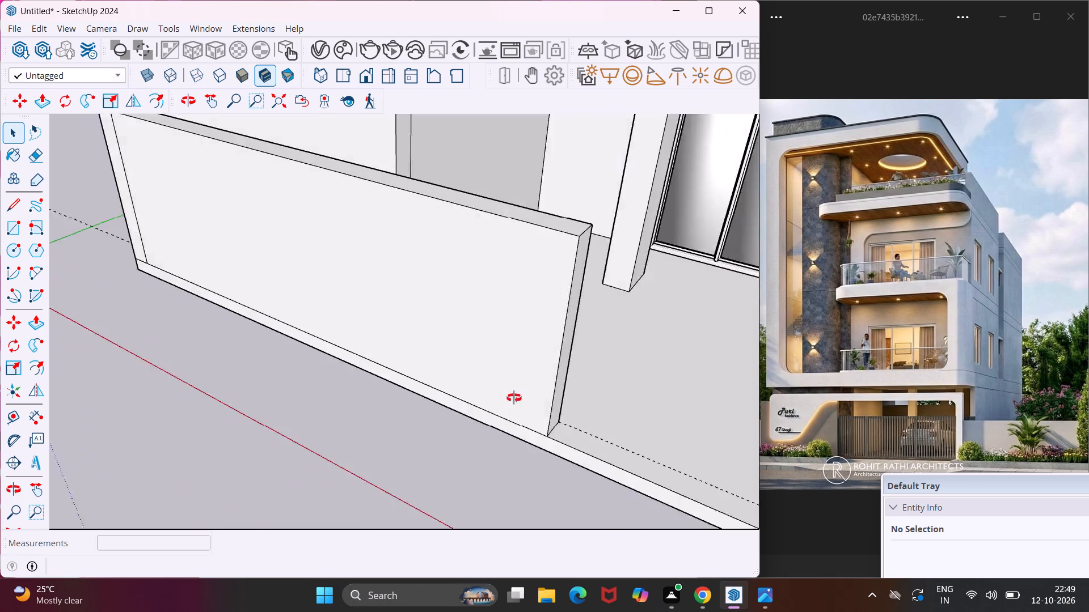
middle_click_drag(514, 398, 642, 378)
scroll(499, 331, "down", 10)
middle_click_drag(472, 333, 496, 310)
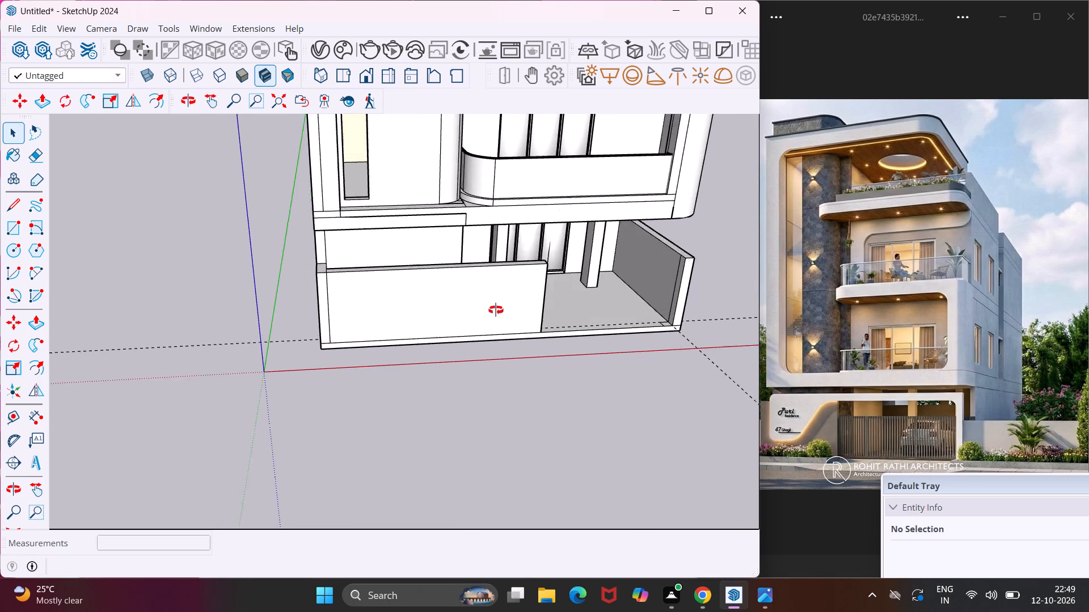
middle_click_drag(496, 310, 511, 283)
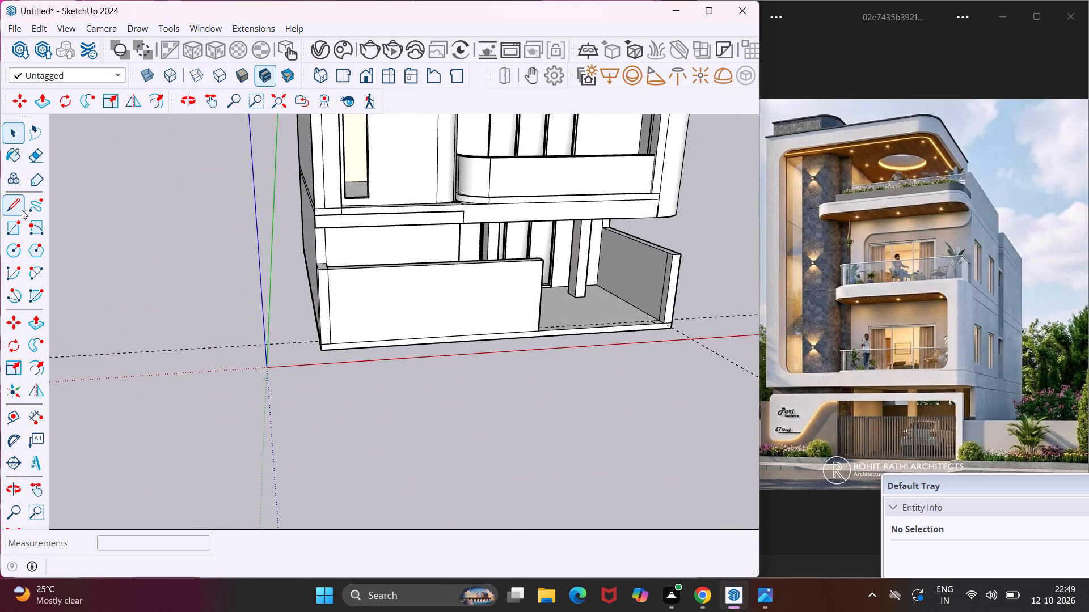
left_click(16, 218)
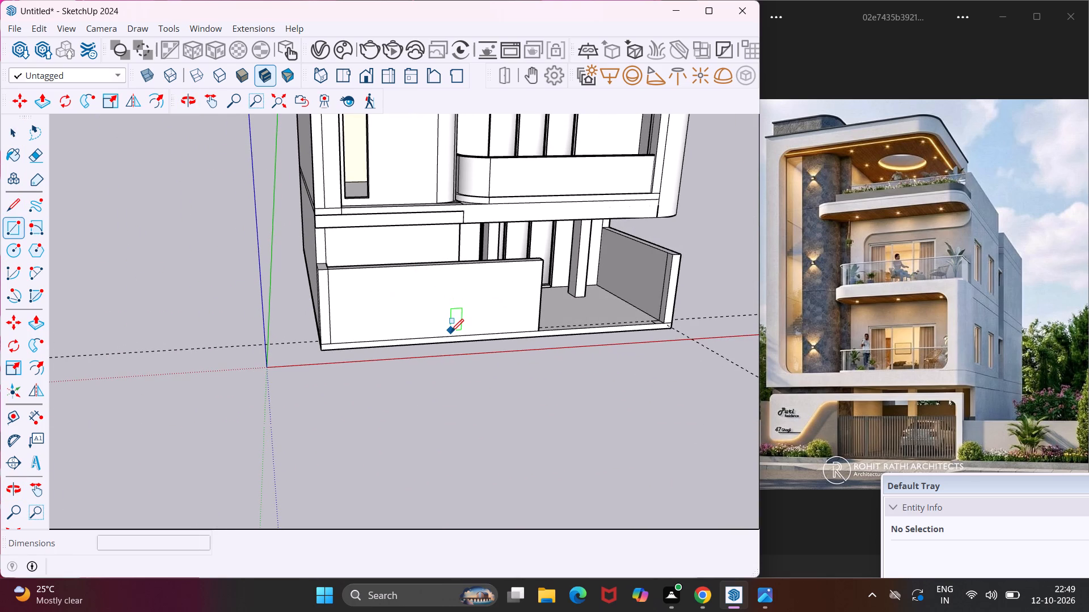
scroll(451, 331, "up", 4)
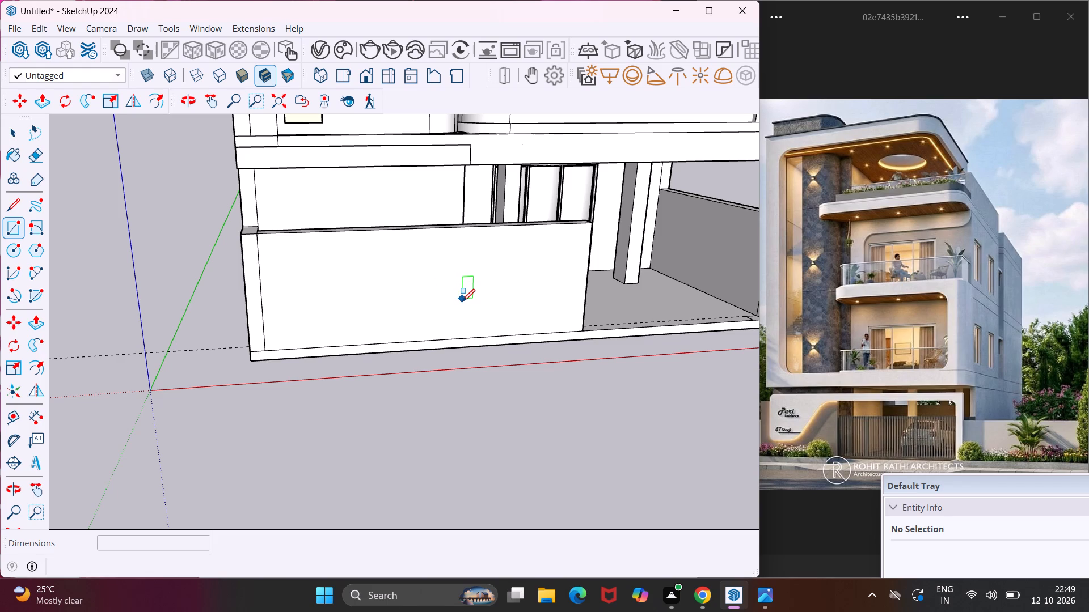
left_click(417, 302)
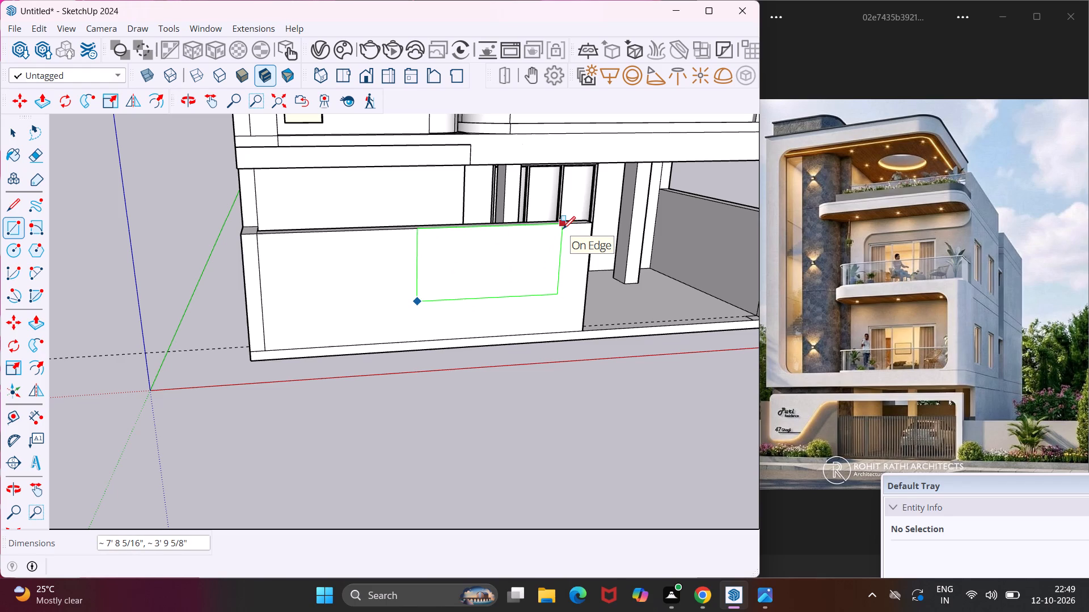
key("Escape")
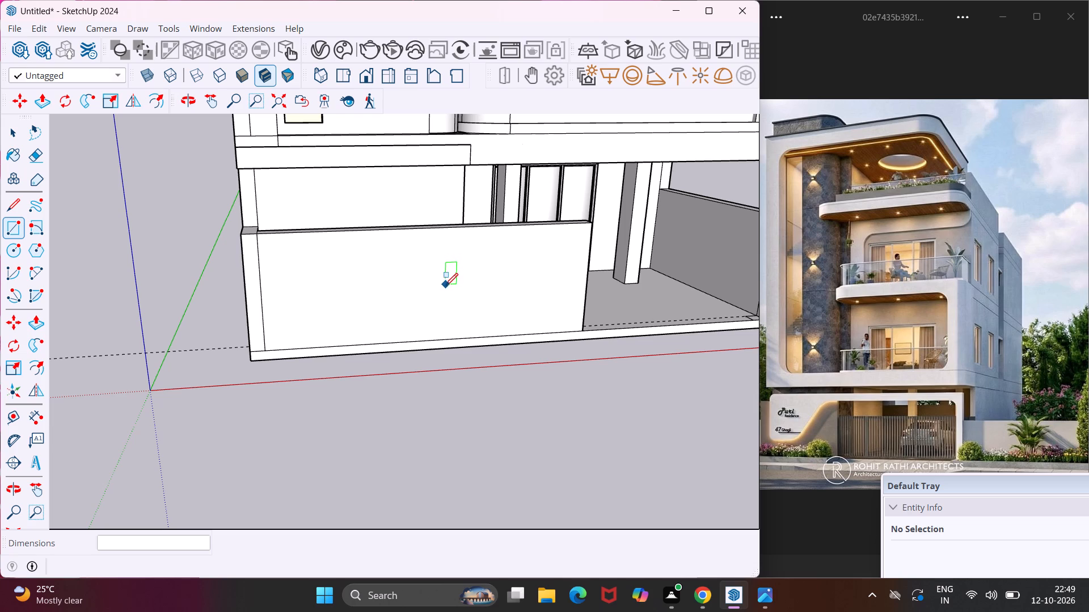
left_click(416, 296)
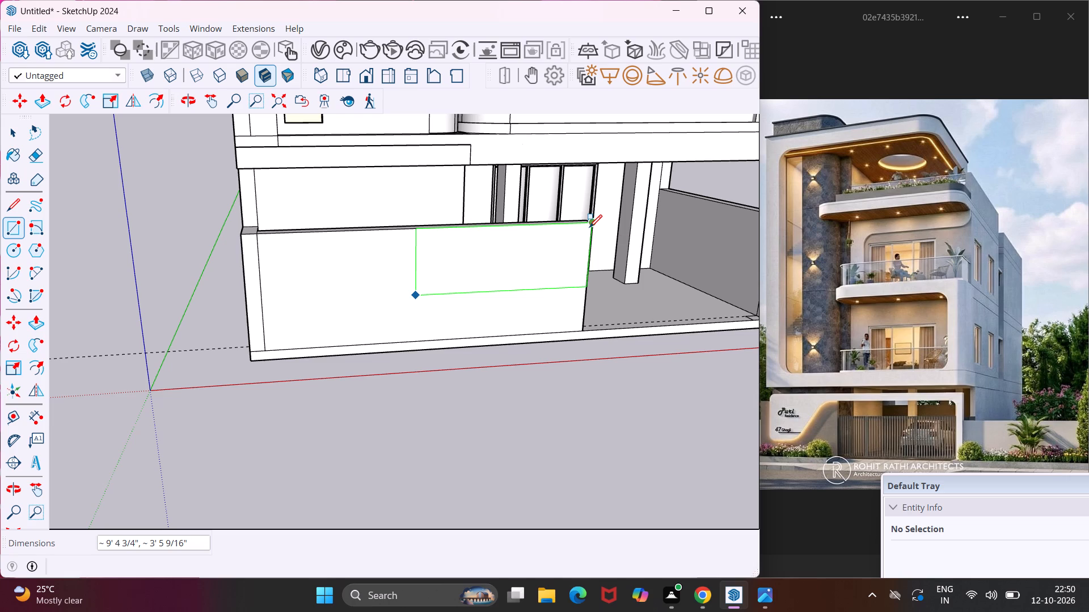
key("Escape")
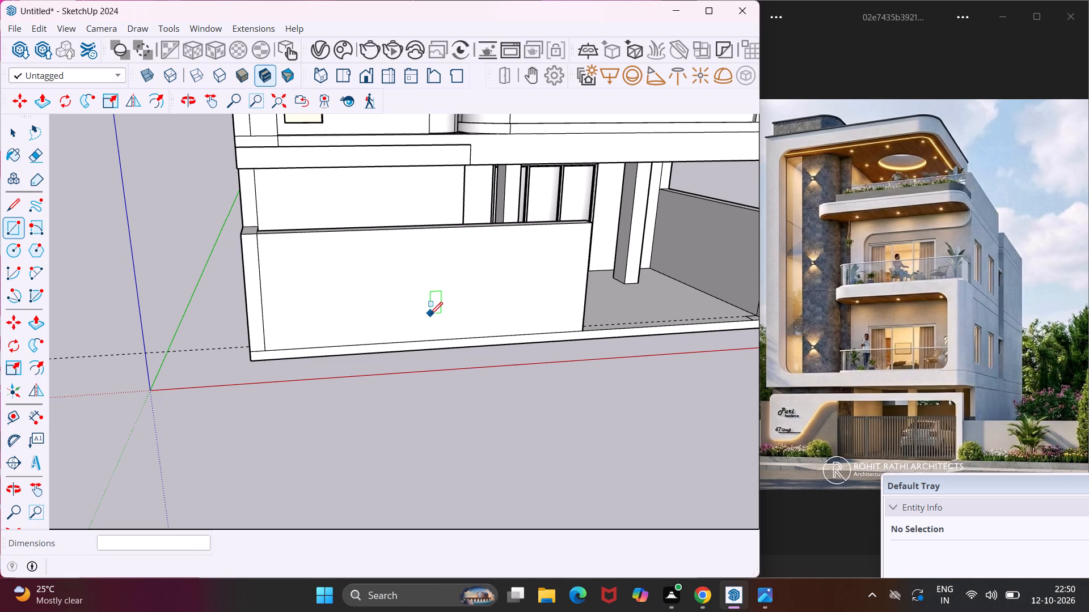
left_click(430, 314)
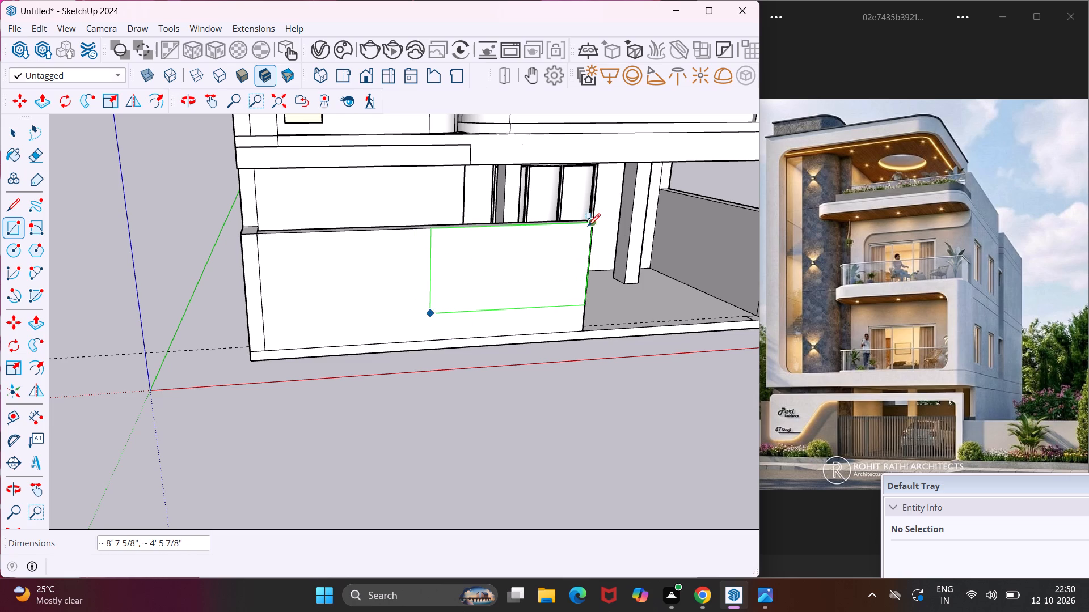
left_click(592, 226)
key("Escape")
key("space")
Draw a 9" line across the wall top from the rectangle's upper inner corner to the back edge.
middle_click_drag(491, 268, 500, 283)
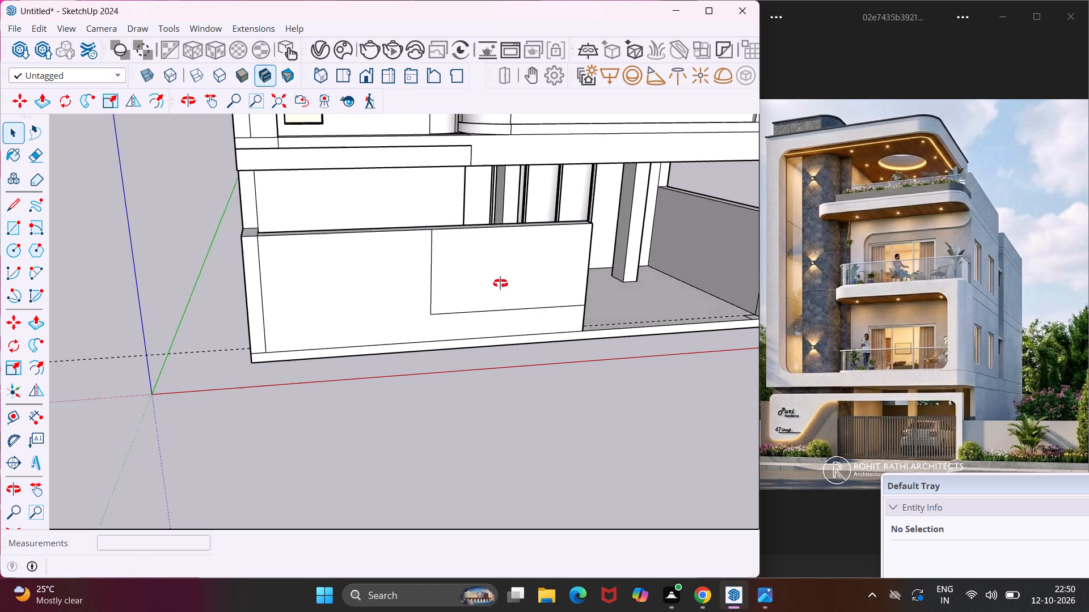
middle_click_drag(500, 283, 556, 341)
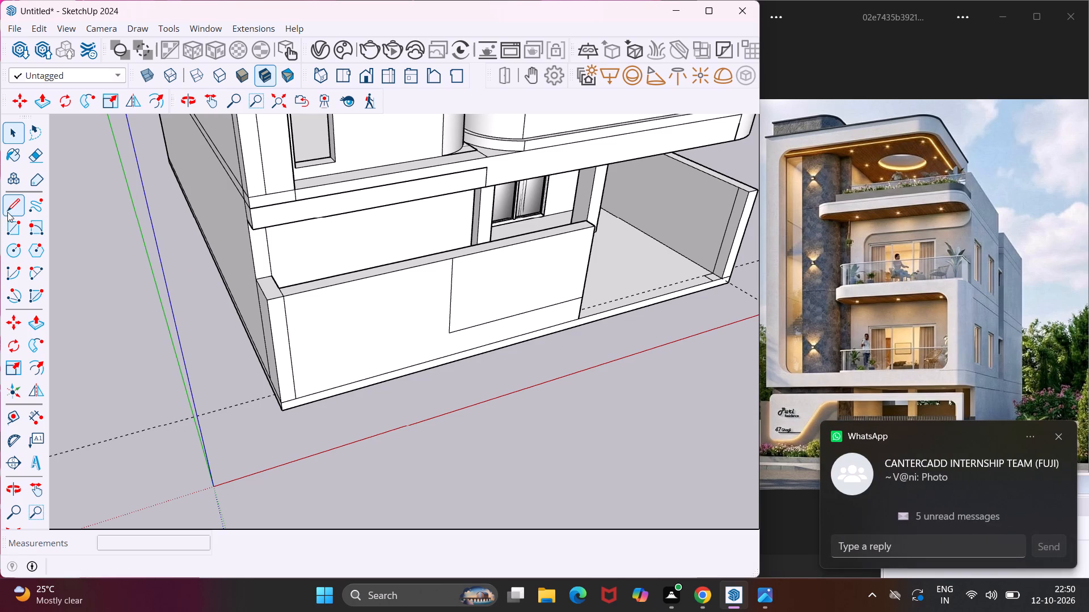
left_click(7, 212)
scroll(452, 257, "up", 7)
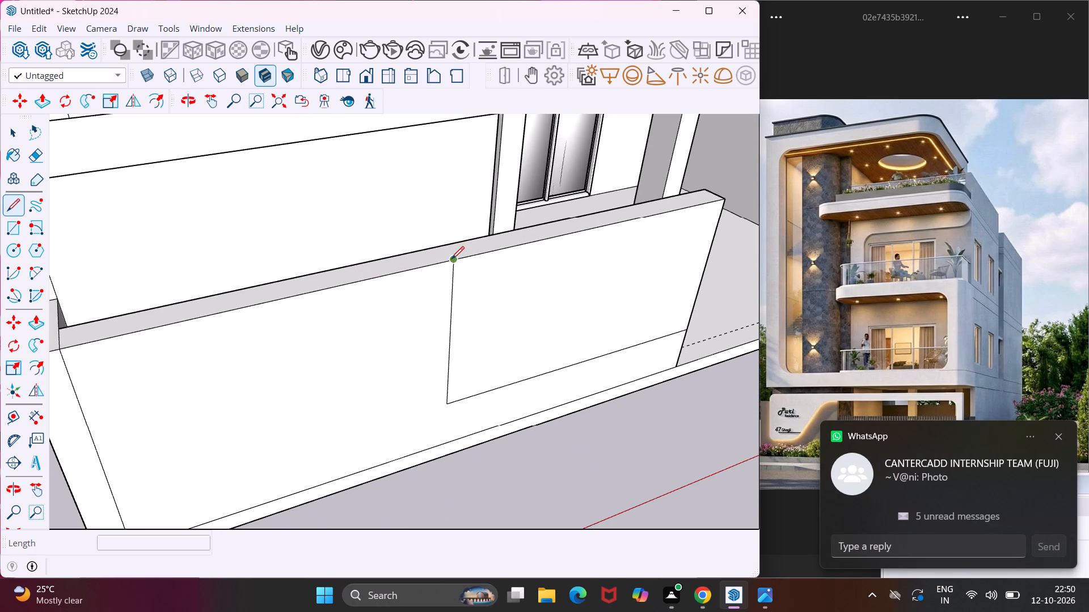
left_click(451, 260)
scroll(450, 245, "up", 4)
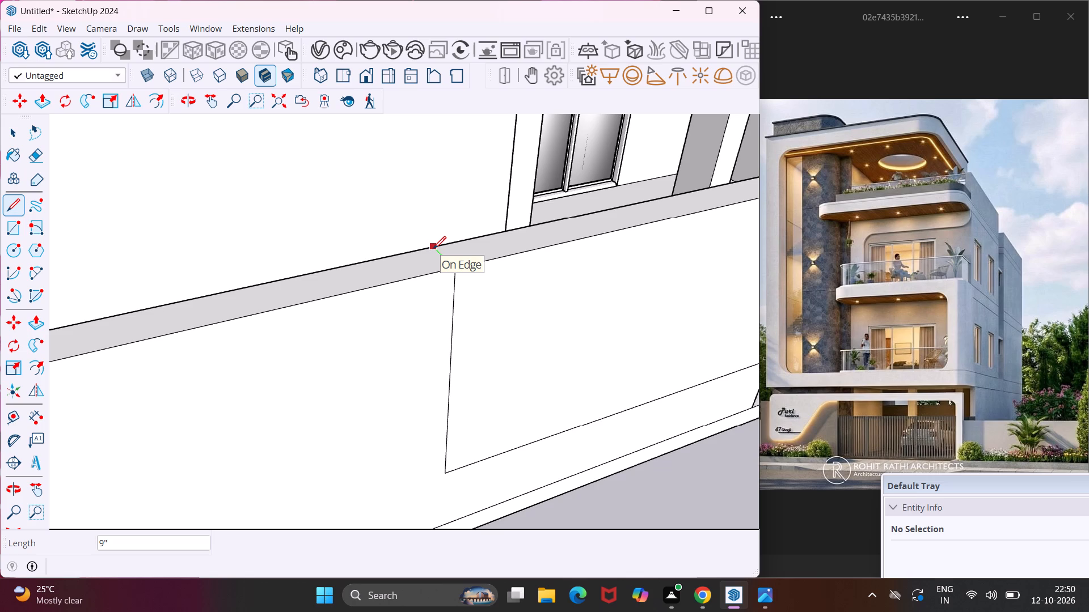
left_click(433, 249)
key("Escape")
key("space")
Push/Pull the wall's top face above the rectangle up by about 4 7/8".
scroll(449, 263, "down", 4)
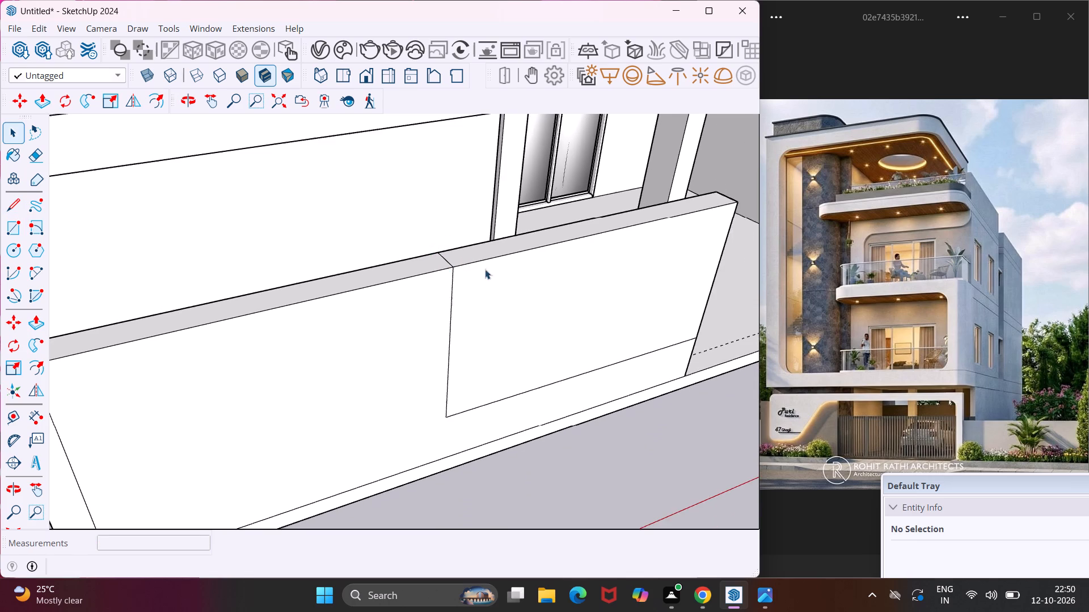
middle_click_drag(506, 263, 427, 286)
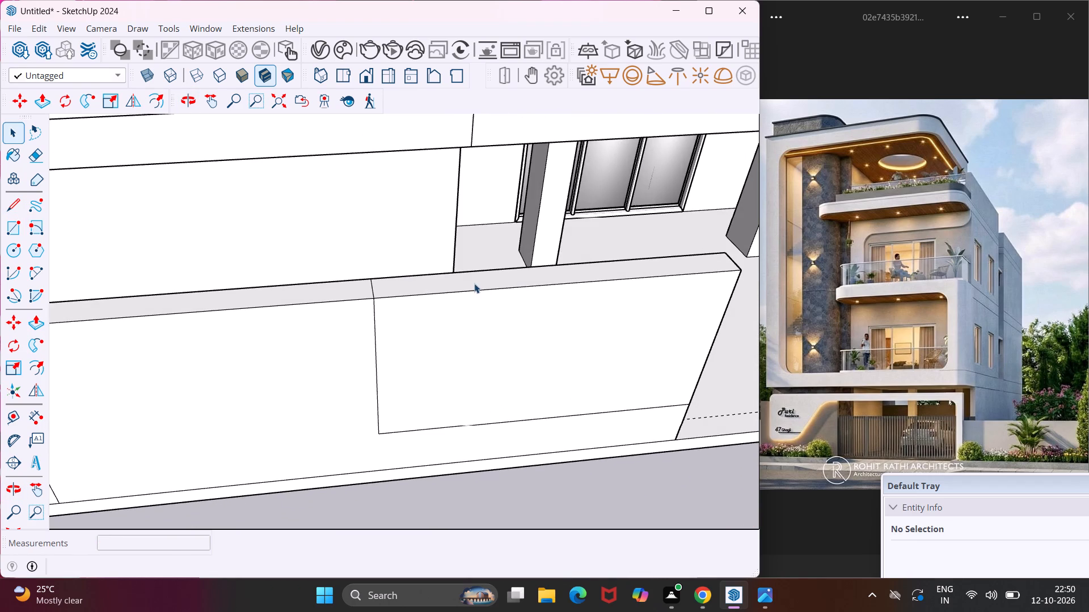
left_click(474, 282)
key("p")
left_click(474, 282)
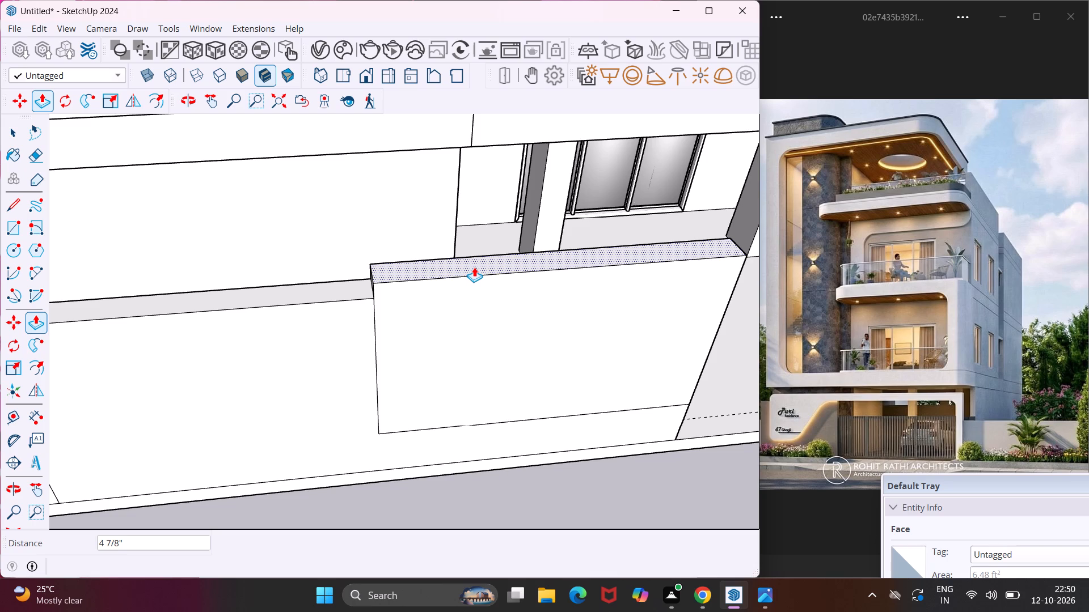
left_click(474, 267)
key("Escape")
key("space")
Draw a two-point arc about 7 3/8" long with a 1 3/8" bulge across the raised section's front corner at the step.
middle_click_drag(474, 267, 555, 214)
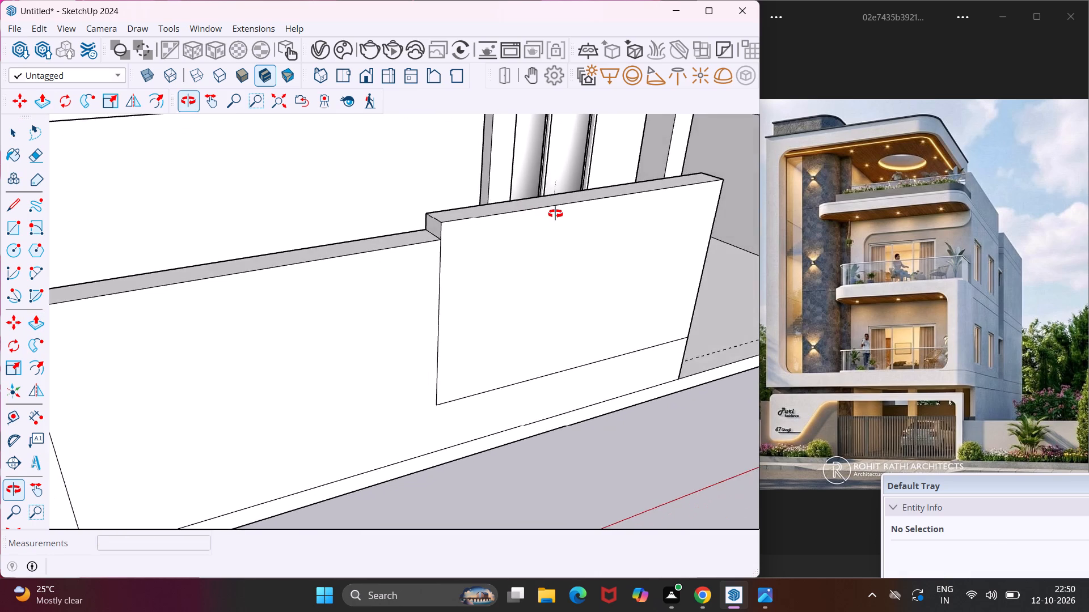
middle_click_drag(555, 214, 556, 212)
scroll(556, 212, "up", 1)
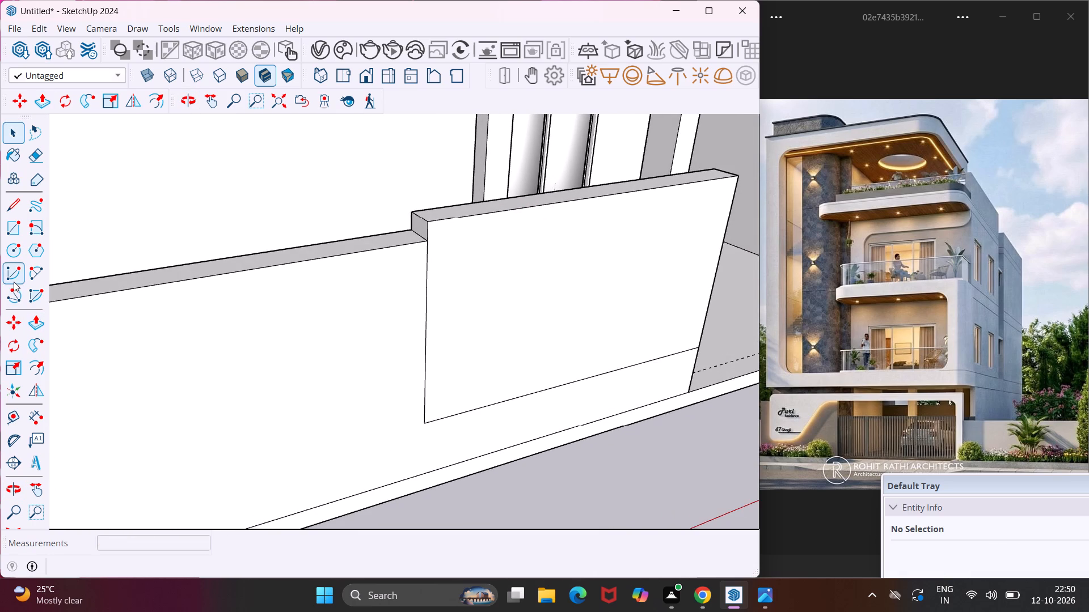
left_click(38, 279)
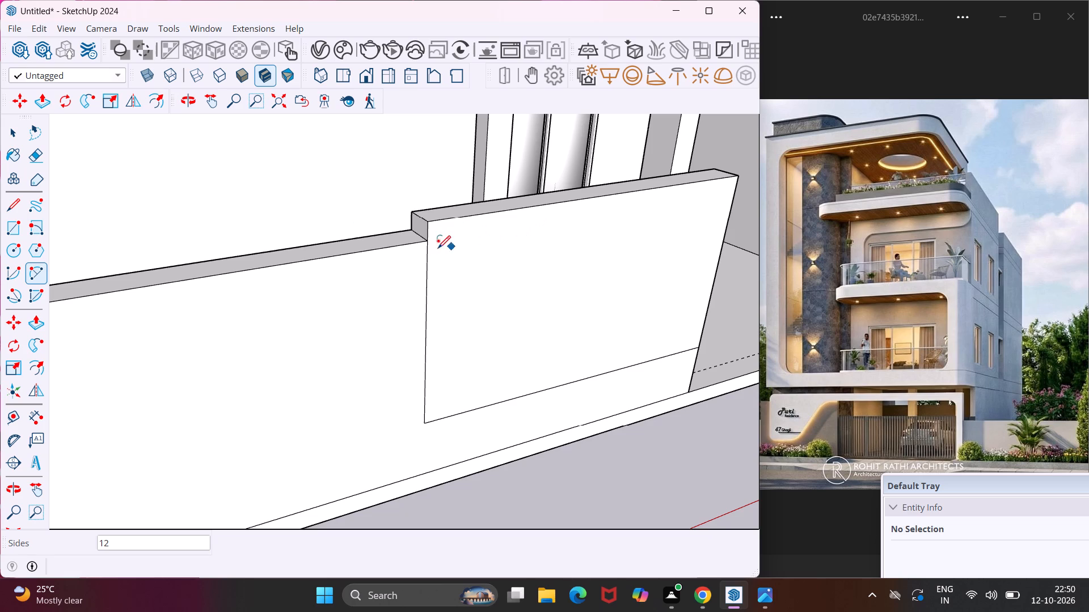
left_click(429, 240)
scroll(445, 222, "up", 4)
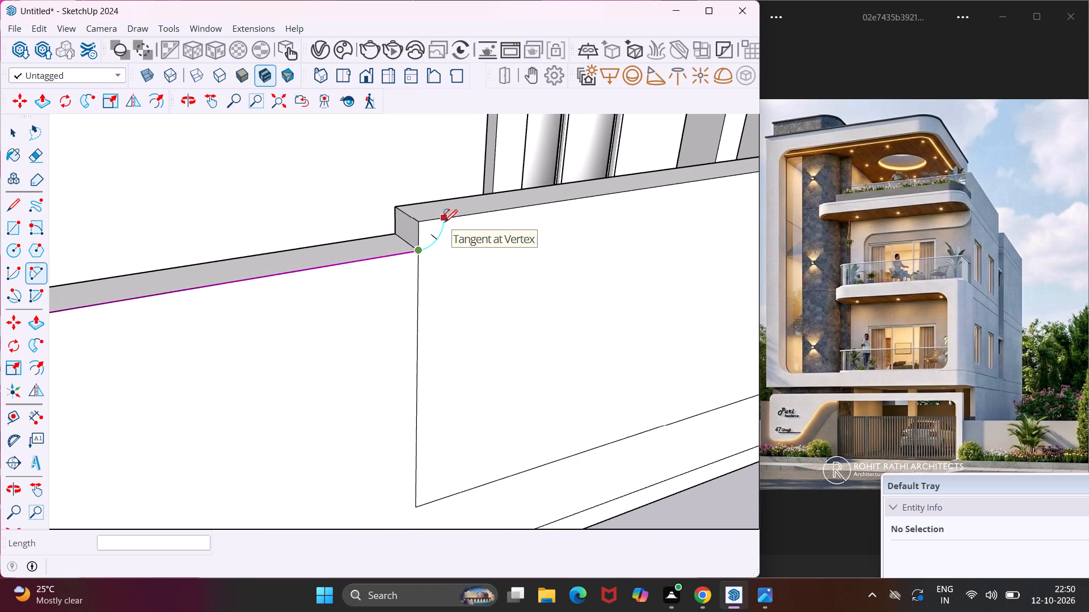
scroll(445, 222, "up", 1)
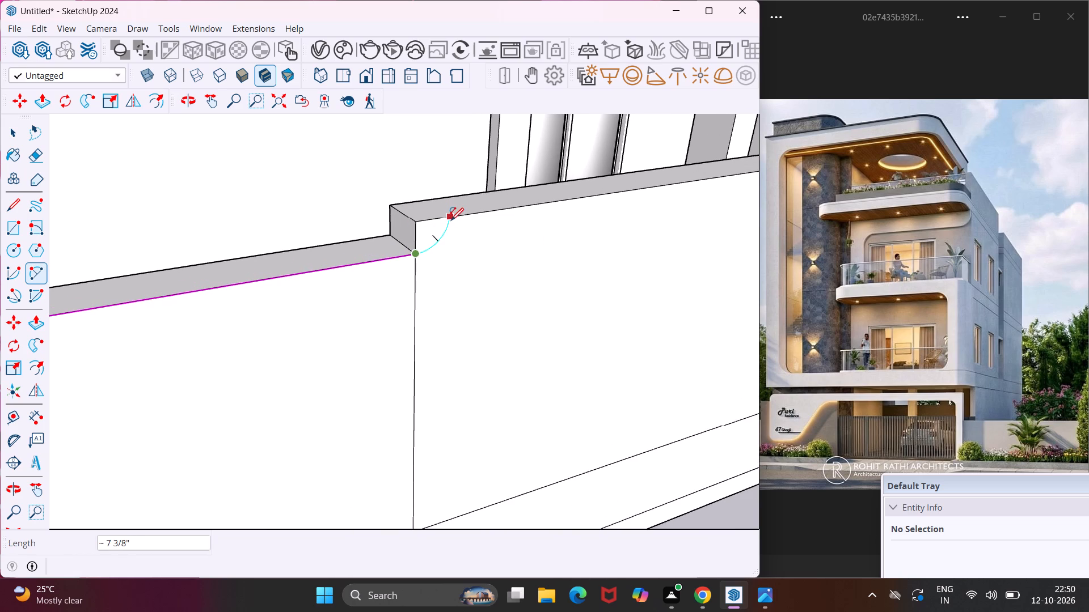
left_click(451, 220)
scroll(425, 233, "up", 4)
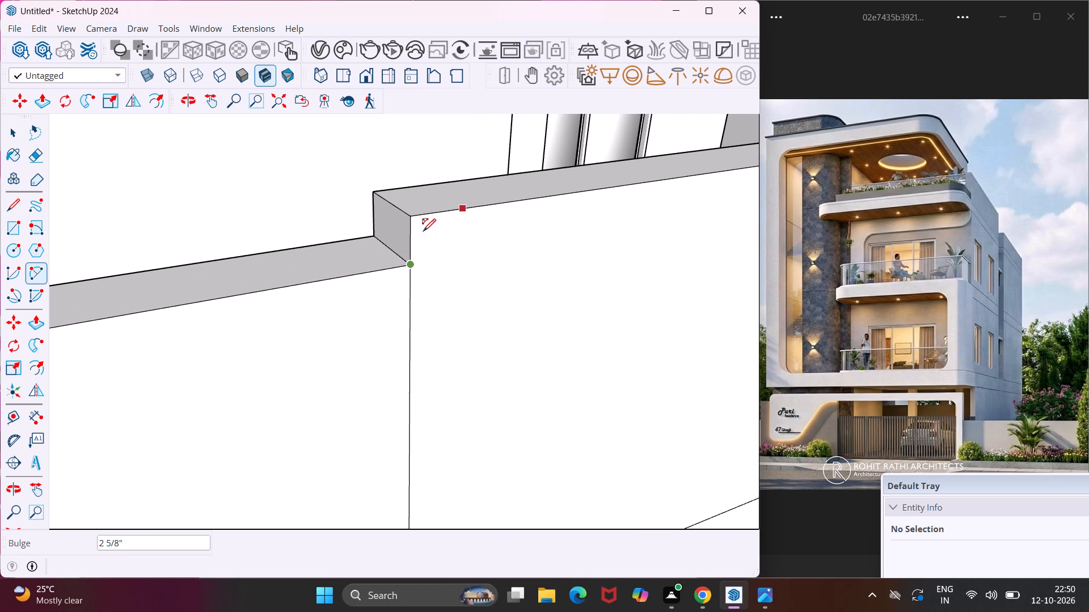
middle_click_drag(425, 233, 374, 225)
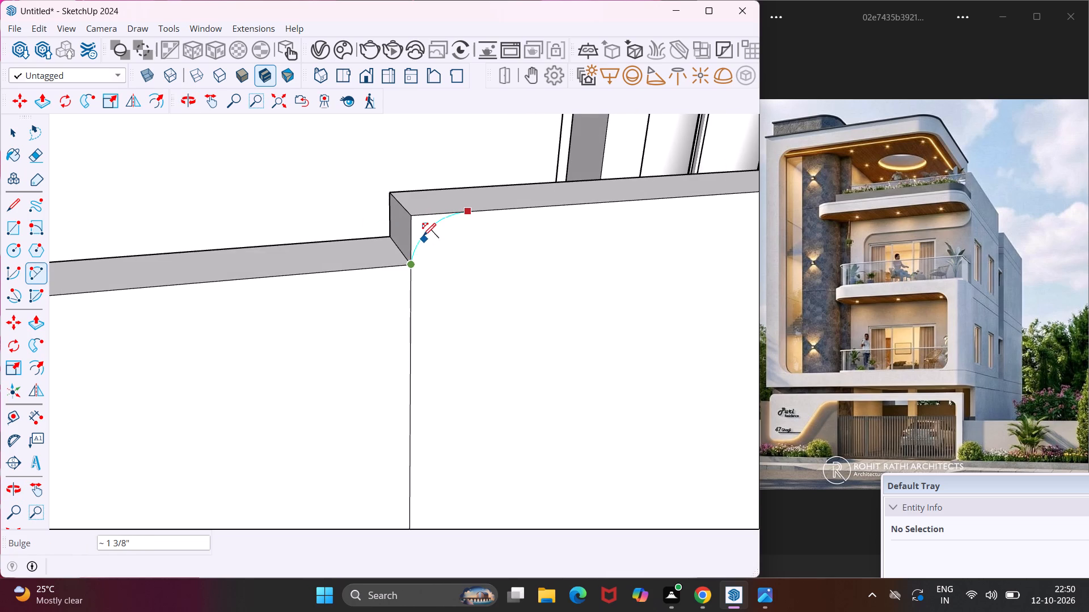
left_click(423, 236)
key("Escape")
key("space")
Push/Pull the small corner face outside the arc 9" through the wall thickness to round the raised section's corner.
left_click(417, 227)
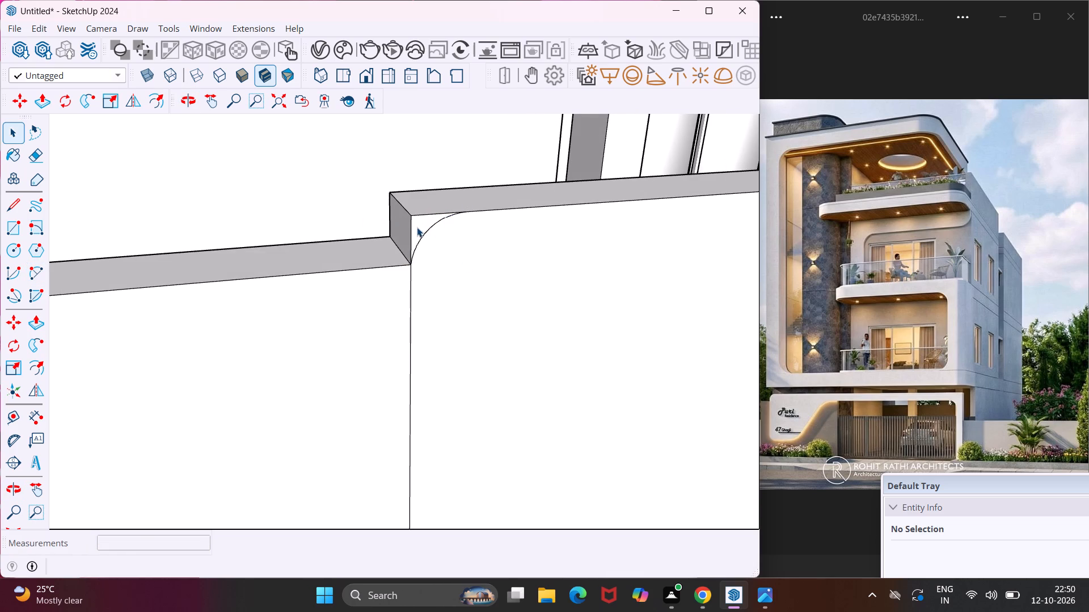
key("p")
left_click(417, 227)
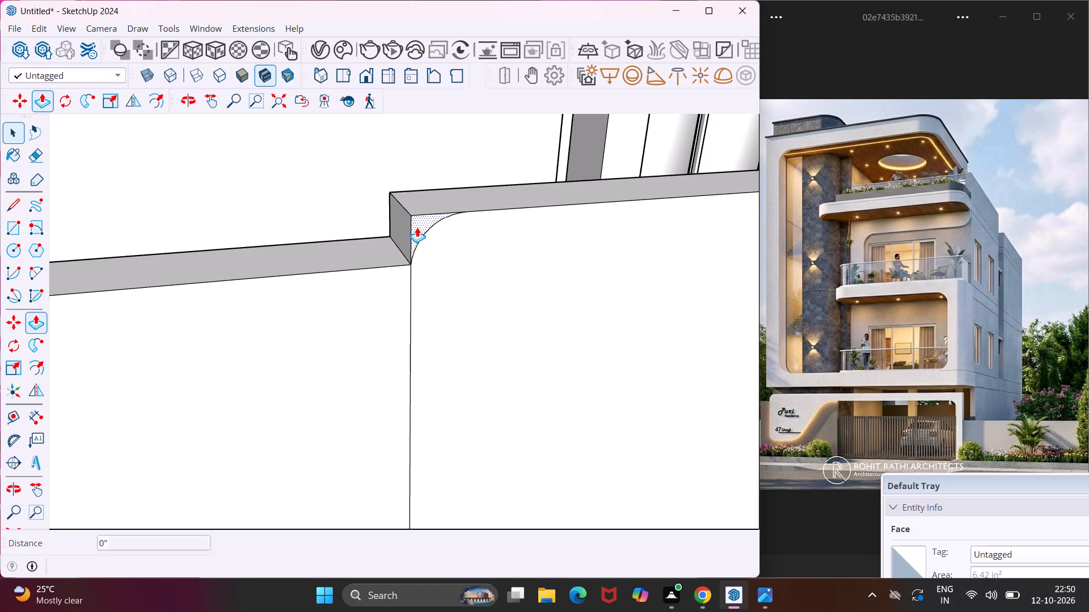
left_click(390, 195)
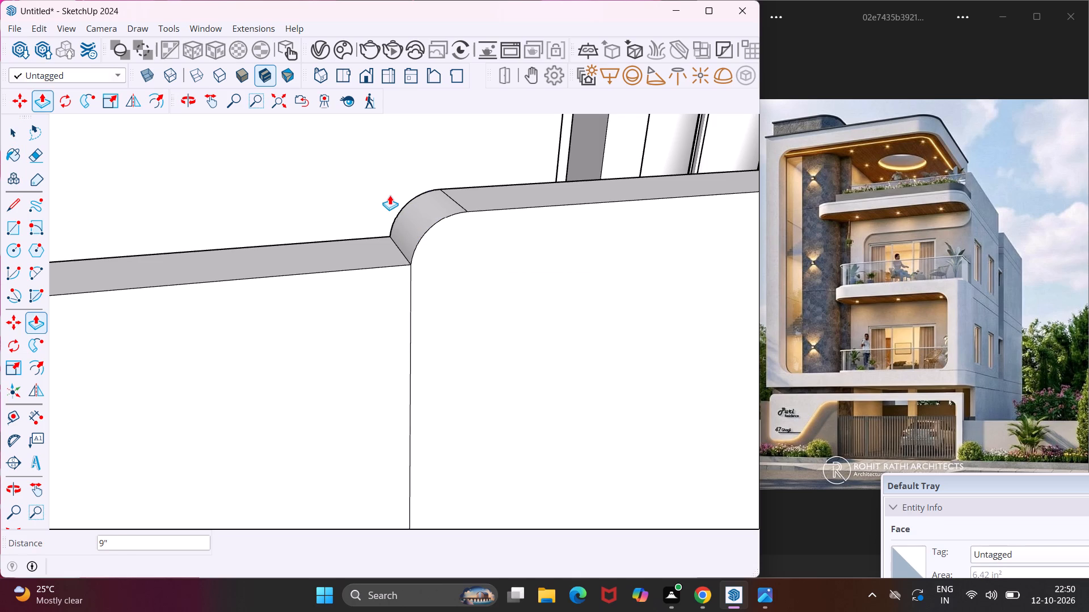
key("Escape")
key("space")
scroll(330, 223, "down", 6)
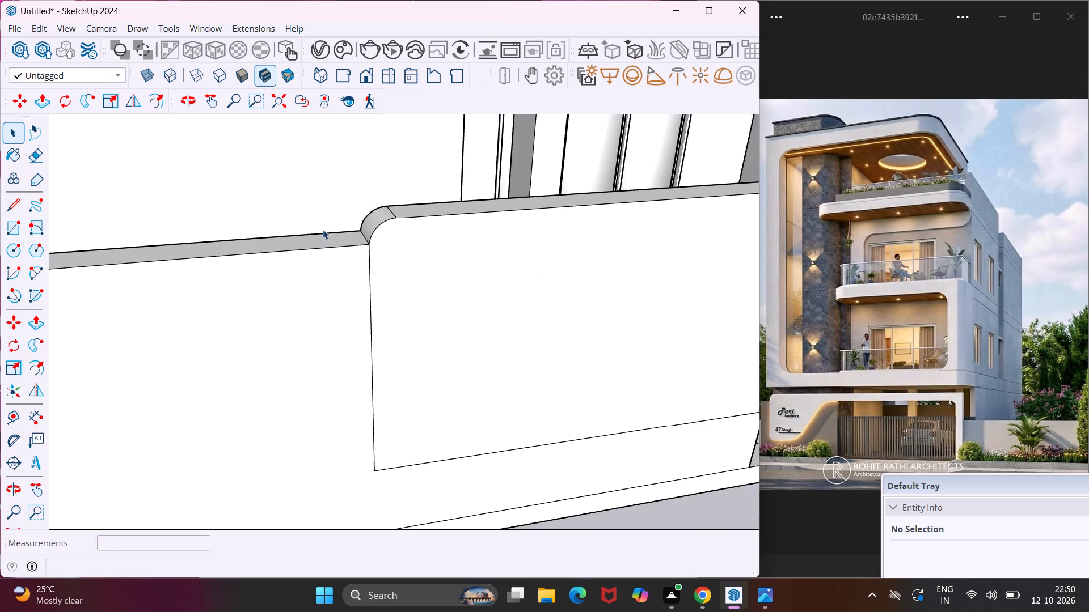
scroll(323, 229, "down", 10)
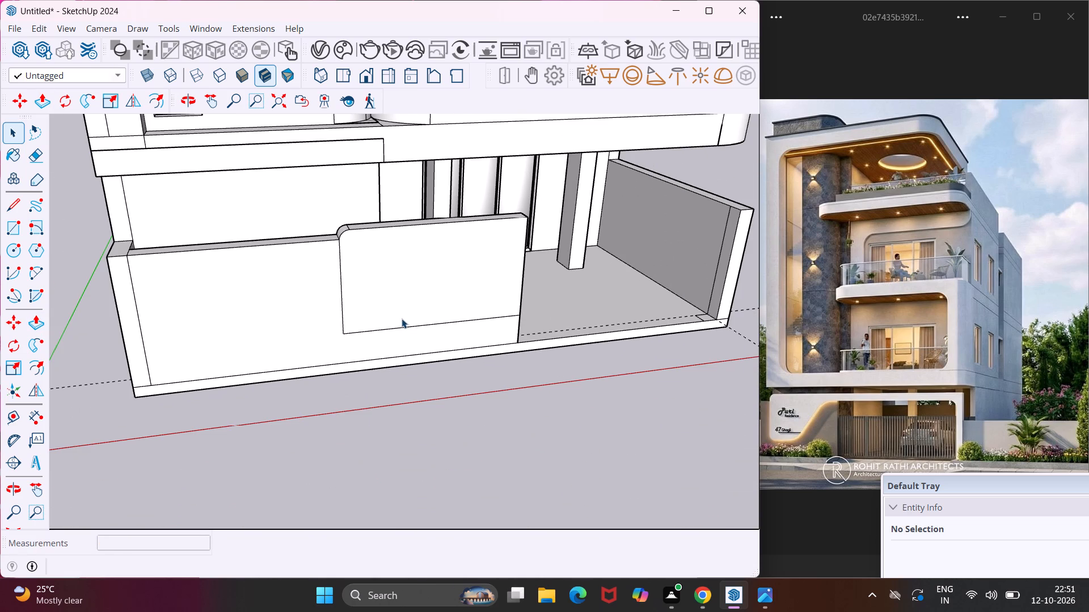
Draw a tangent two-point arc with a radius of about 8 7/16" across the panel rectangle's lower inner corner.
left_click(32, 273)
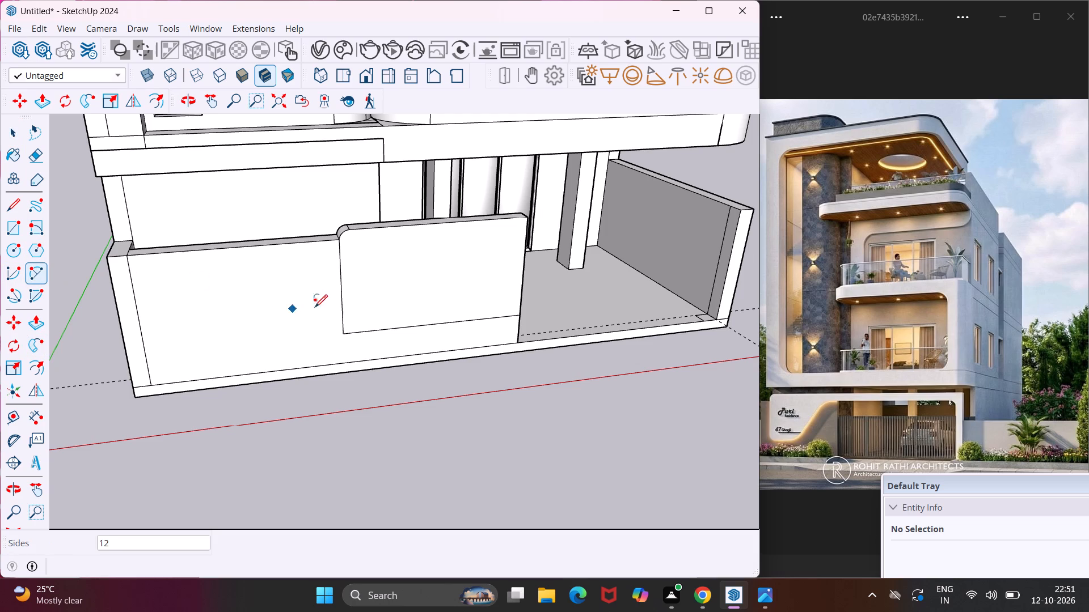
scroll(344, 312, "up", 6)
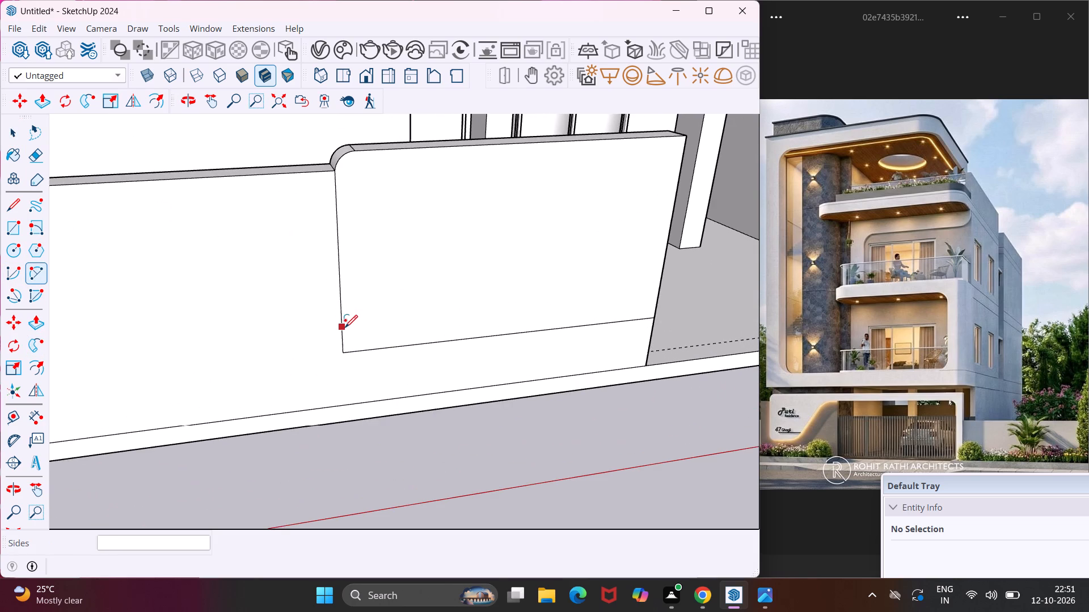
left_click(345, 328)
left_click(369, 351)
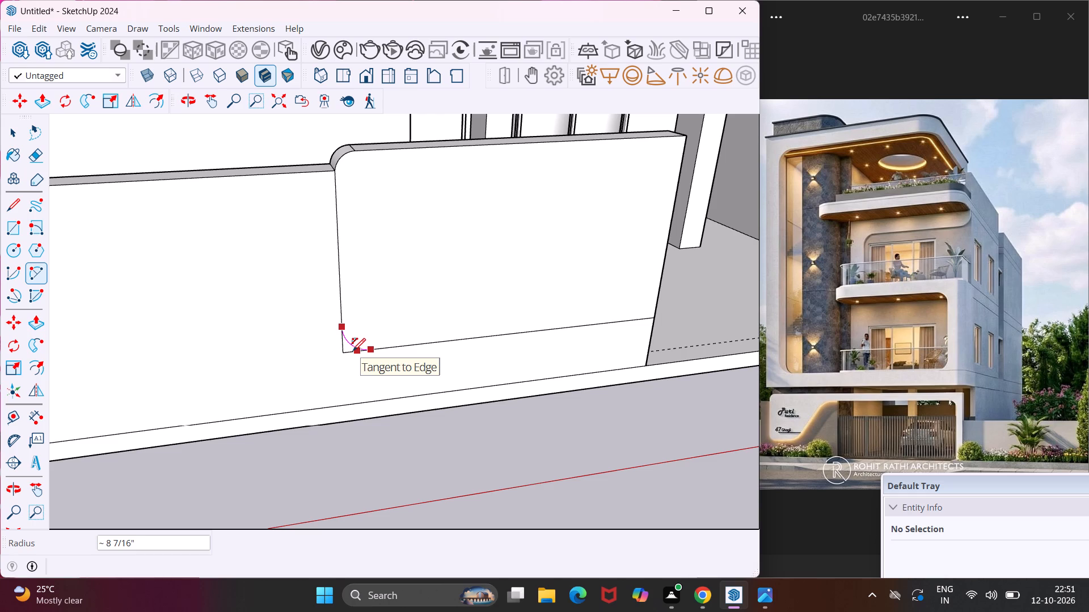
left_click(353, 351)
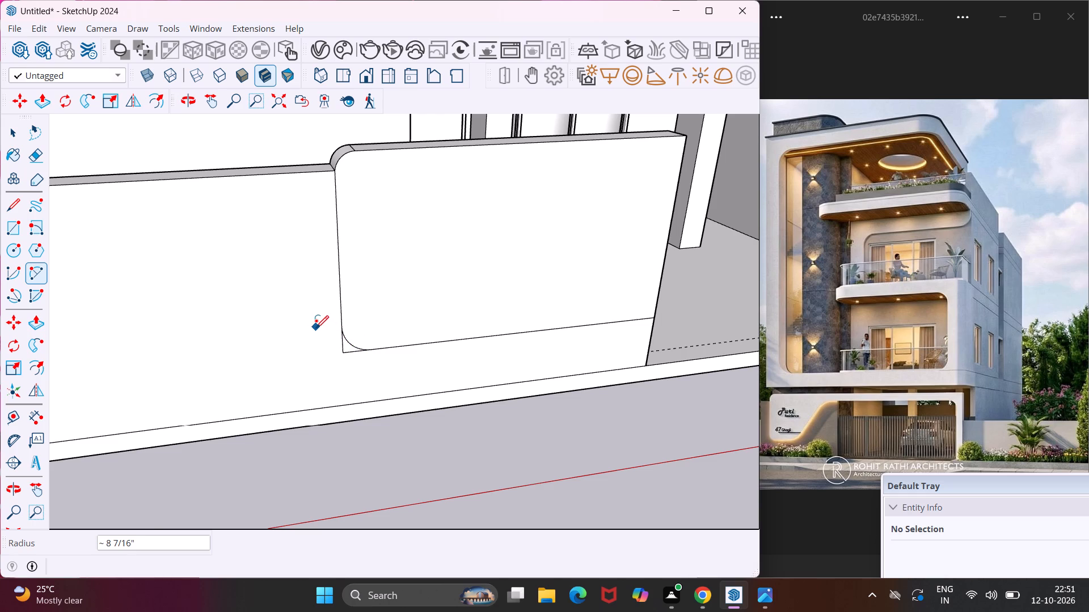
Draw an S-curve of two arcs, about 3' 6 13/16" and 3' 1/8" long, from the panel's bottom edge to the wall's end edge.
scroll(315, 328, "down", 1)
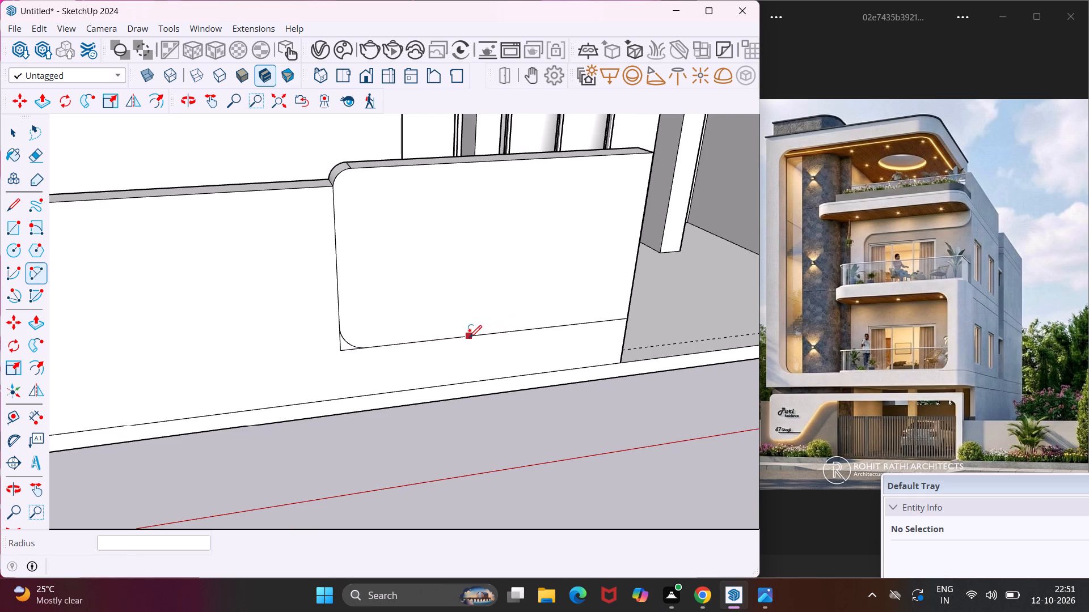
left_click(476, 336)
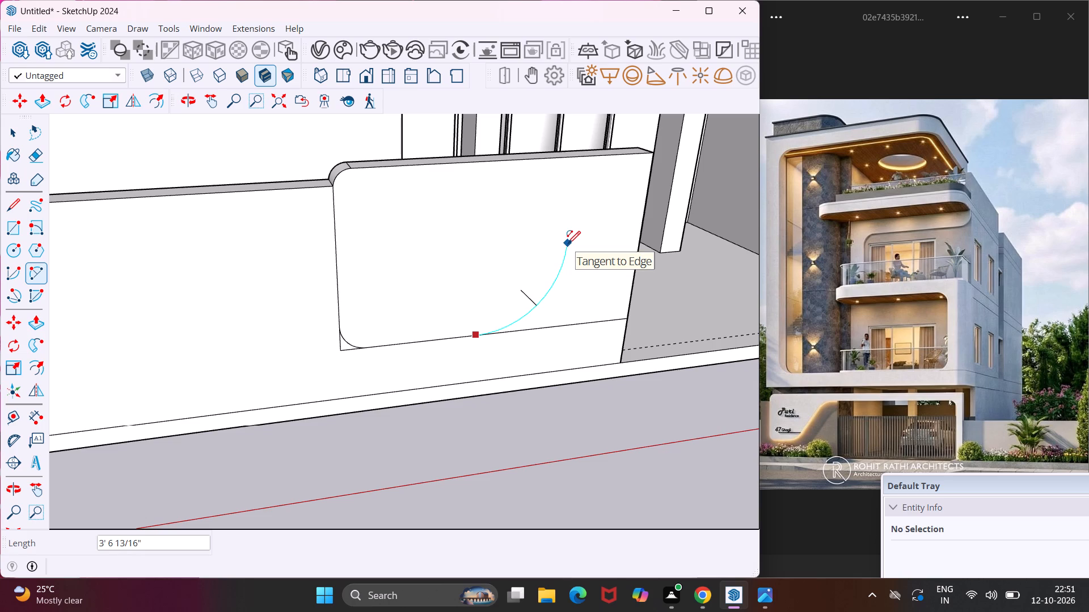
left_click(568, 244)
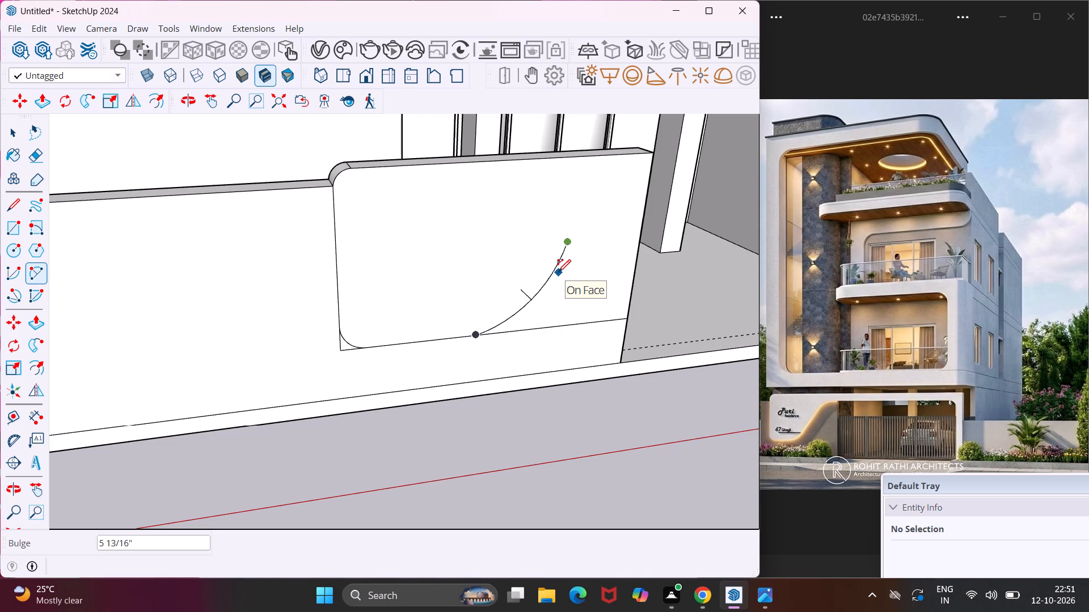
left_click(558, 272)
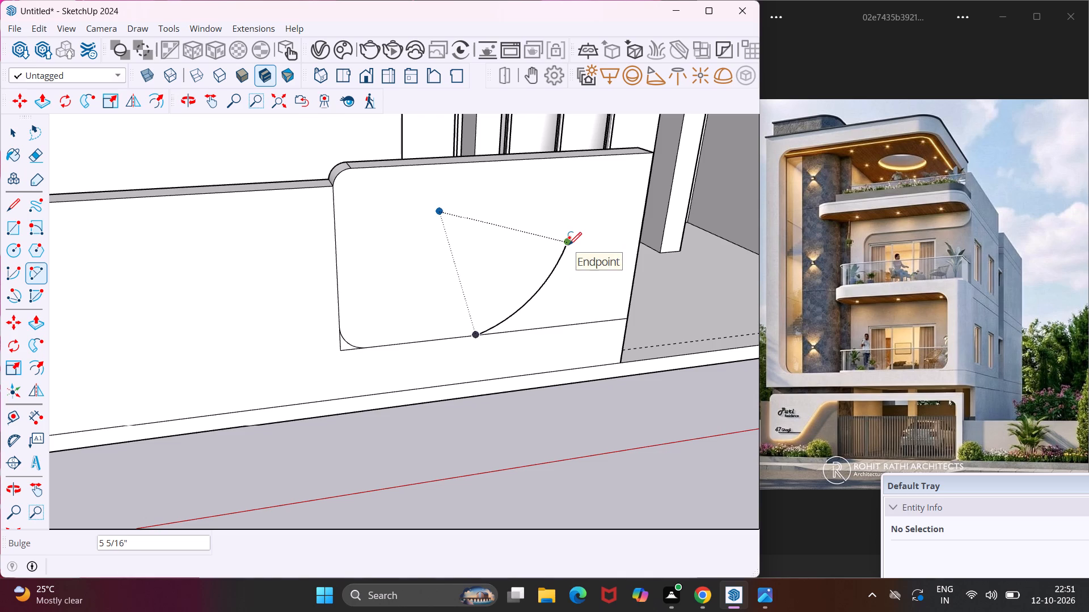
left_click(568, 245)
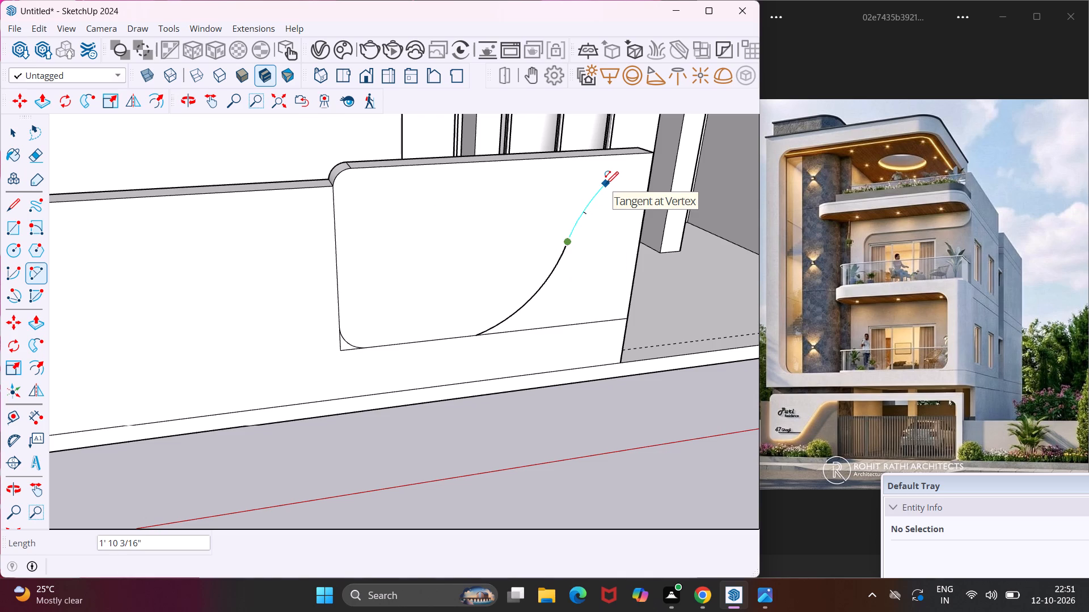
left_click(651, 167)
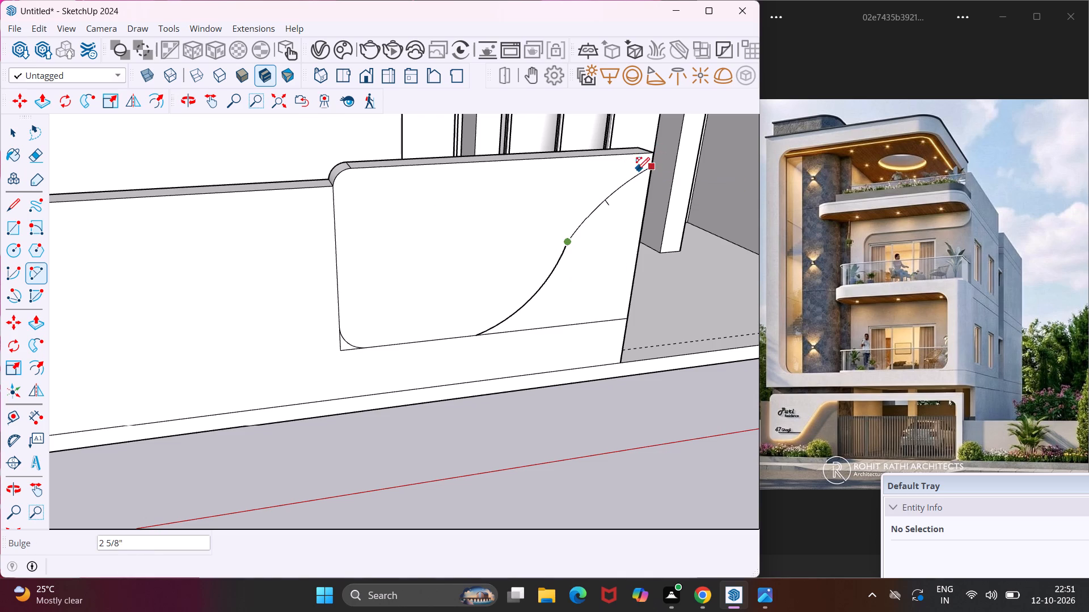
left_click(625, 174)
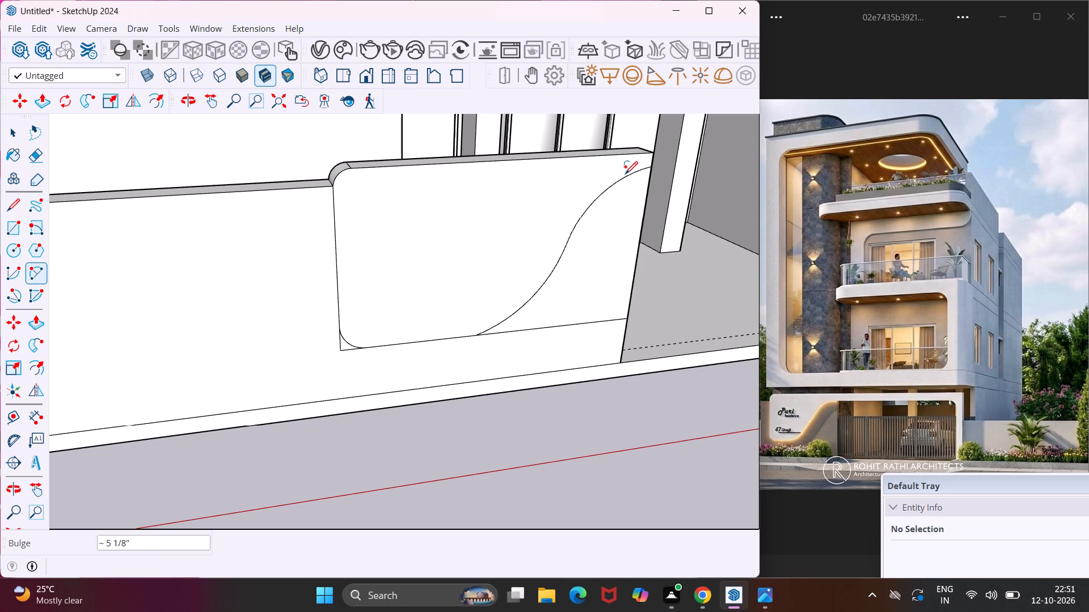
key("Escape")
key("space")
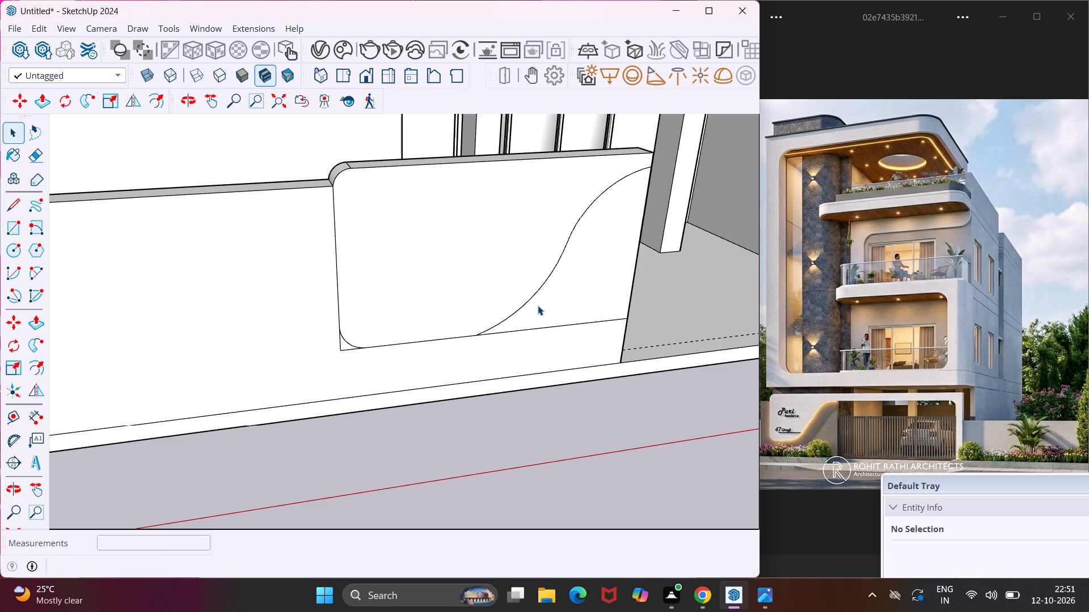
Erase the panel's bottom line beyond the S-curve and the leftover corner lines outside the lower arc.
key("e")
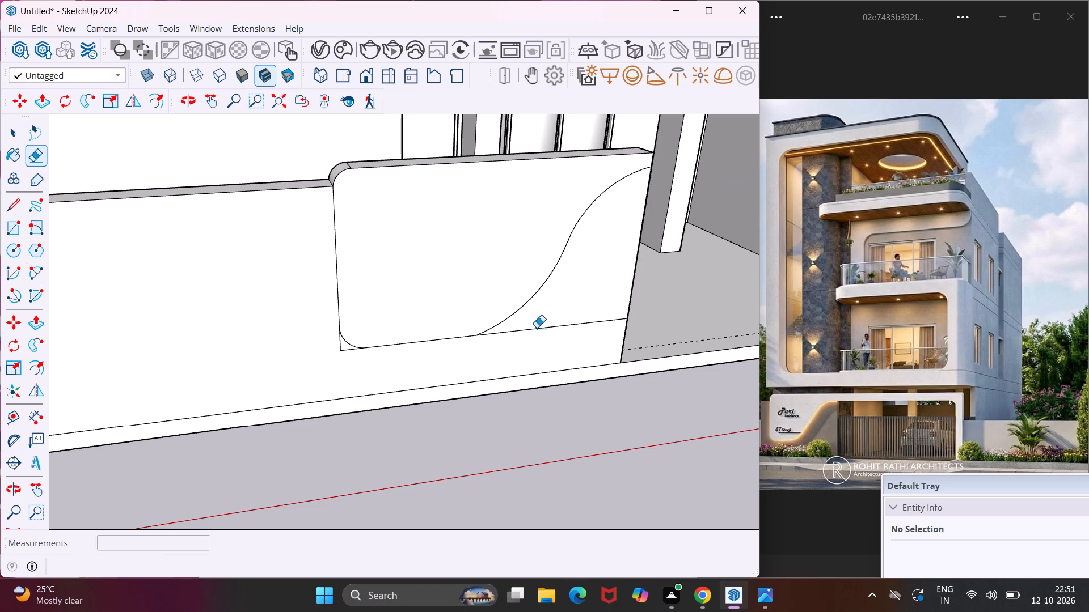
left_click(537, 328)
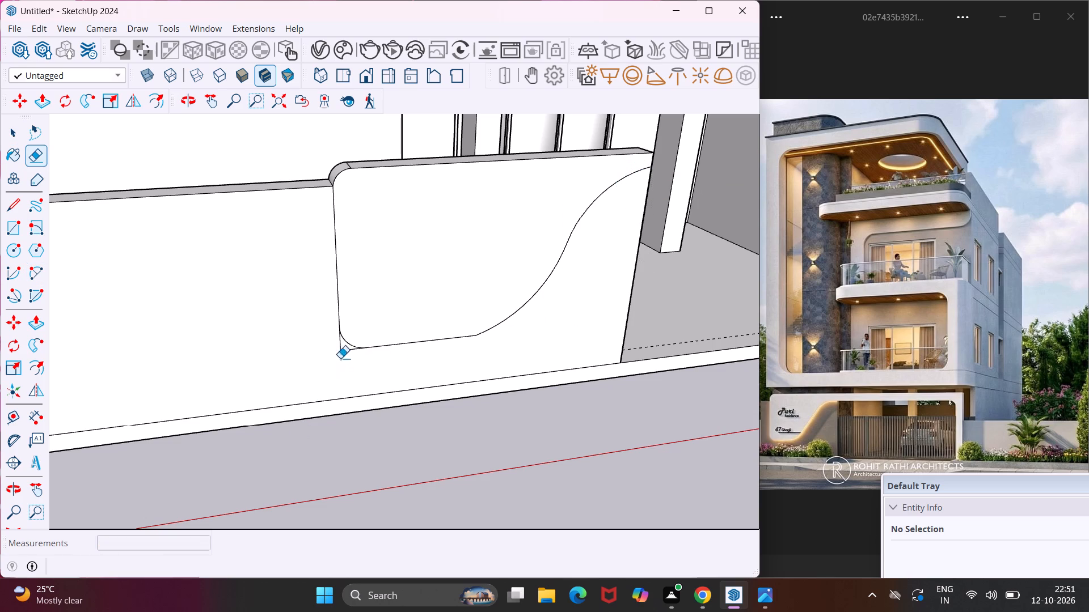
left_click(343, 349)
left_click(338, 348)
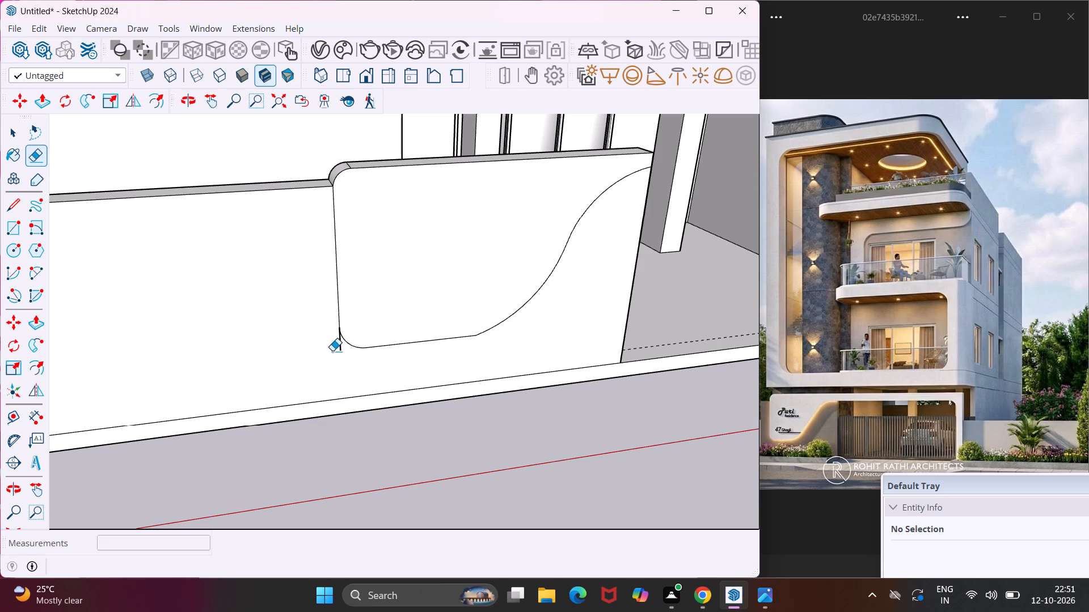
left_click(339, 348)
key("Escape")
key("space")
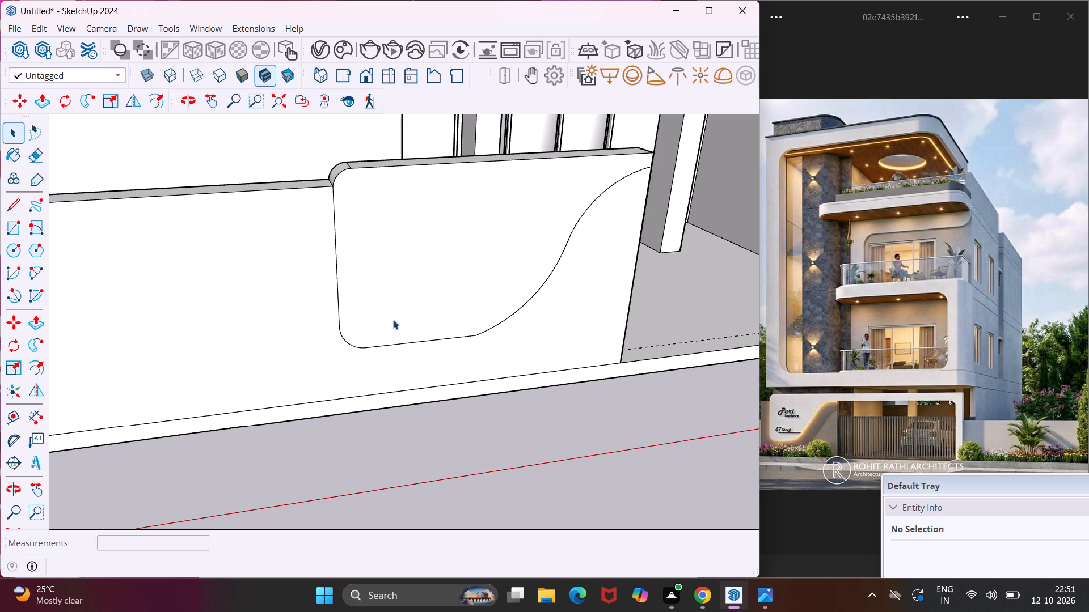
Push/Pull the curved panel face outward from the wall by about 2 1/16".
left_click(404, 304)
key("p")
left_click(404, 304)
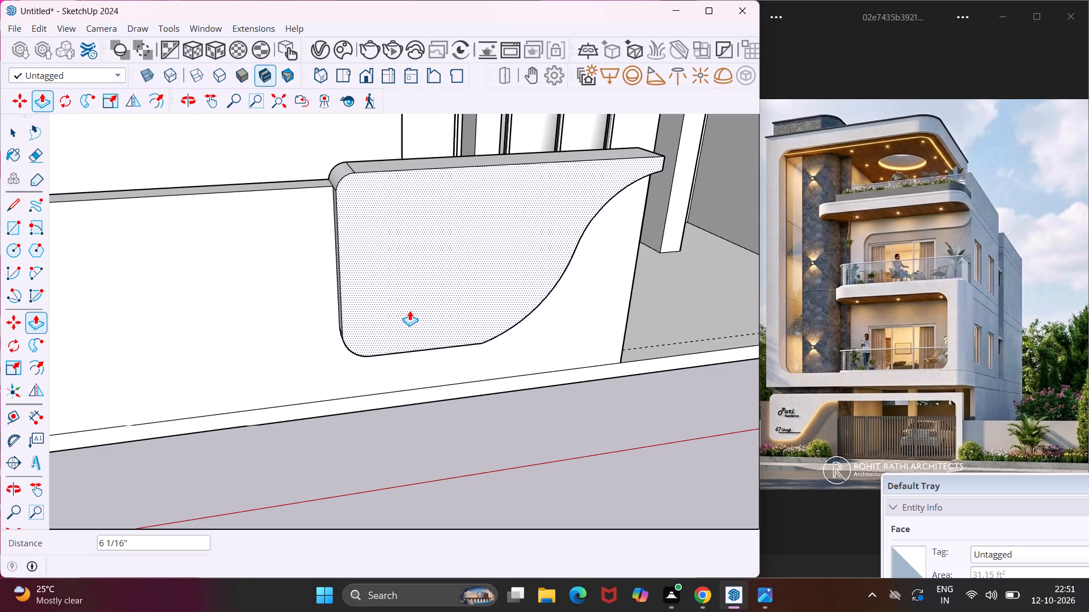
middle_click_drag(410, 311, 535, 301)
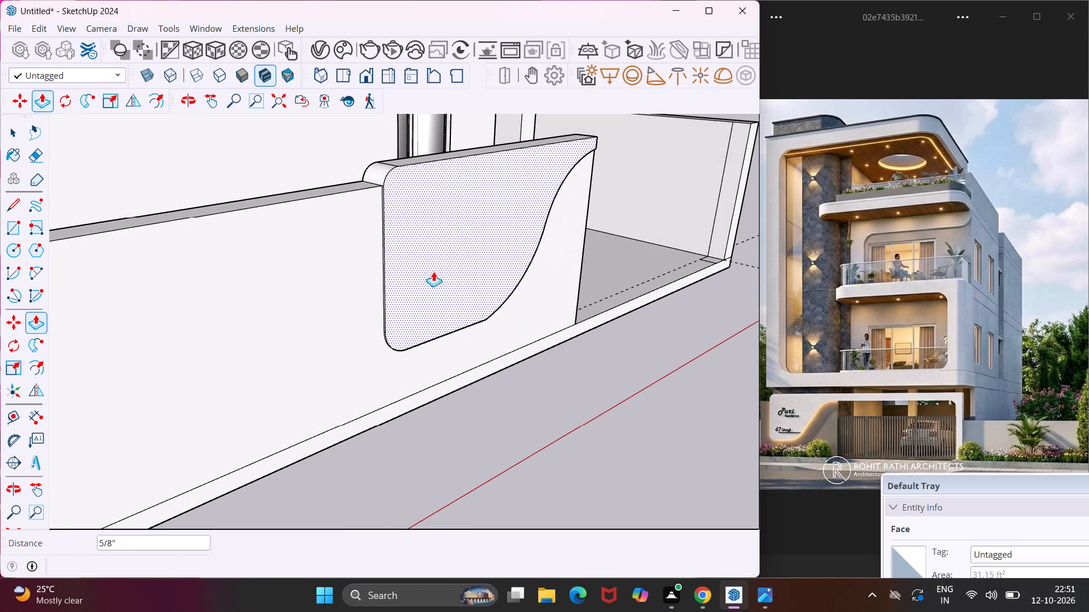
middle_click_drag(433, 275, 504, 283)
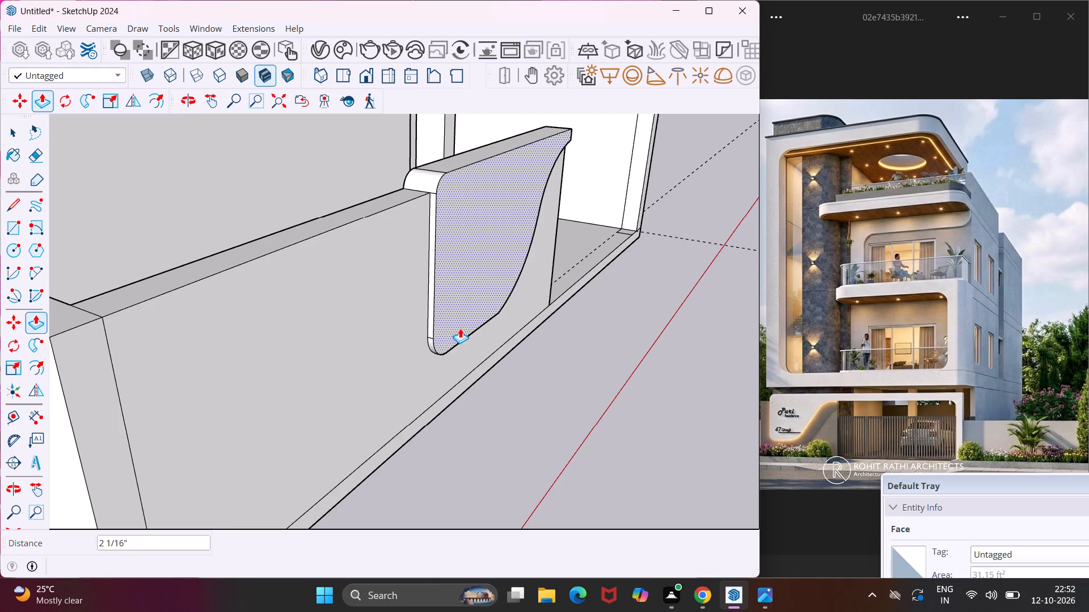
left_click(460, 328)
middle_click_drag(496, 311, 225, 377)
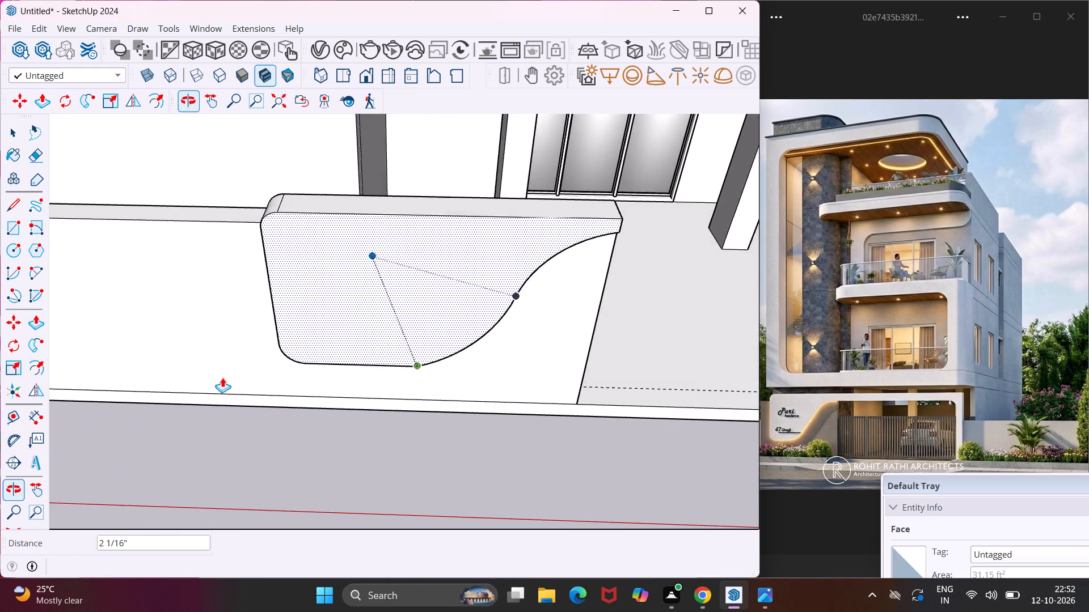
scroll(221, 377, "down", 4)
middle_click_drag(463, 337, 328, 287)
key("Escape")
key("space")
Draw a 9" line across the wall's end face from the upper end of the S-curve to the back edge.
scroll(457, 287, "up", 4)
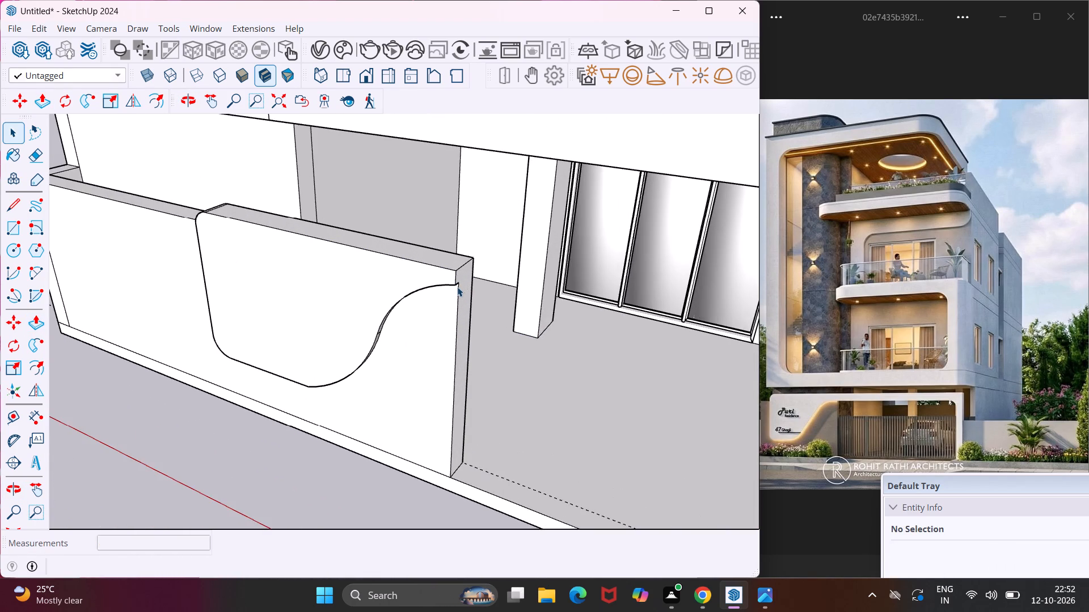
middle_click_drag(457, 287, 340, 281)
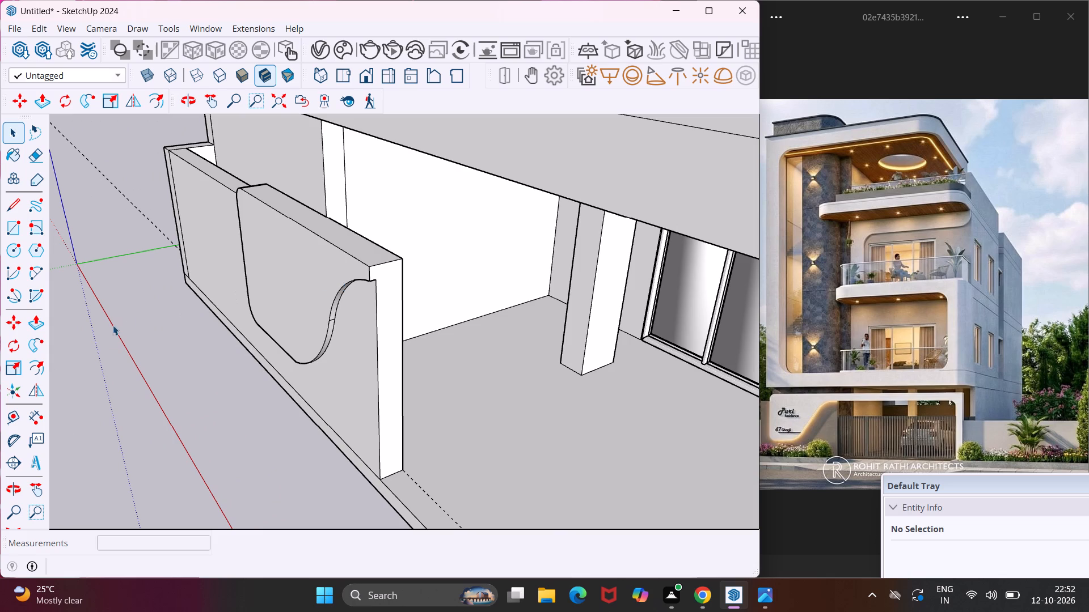
left_click(18, 213)
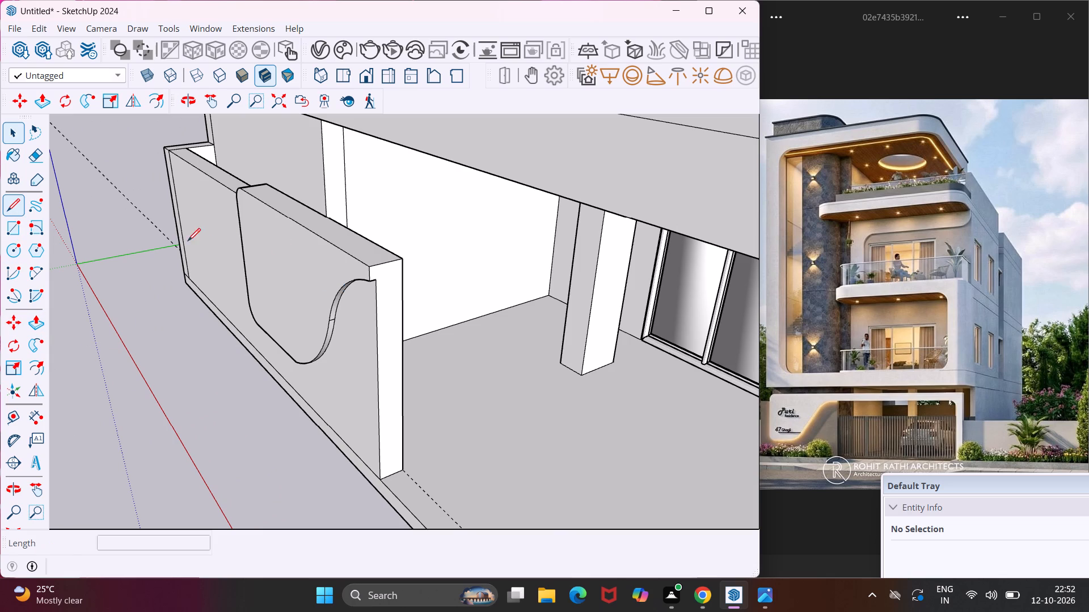
scroll(377, 282, "up", 8)
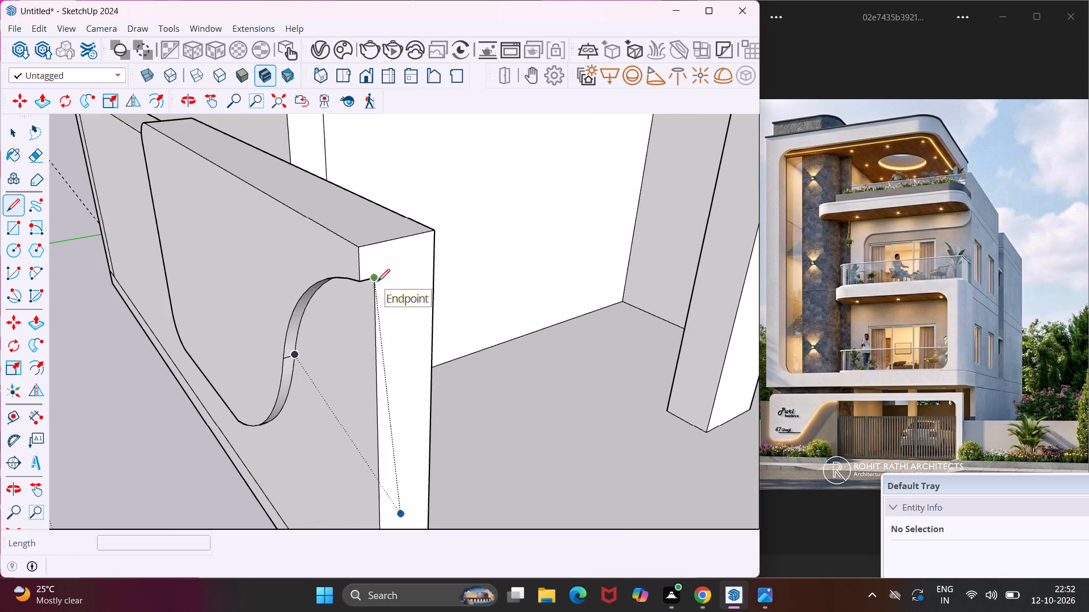
left_click(377, 279)
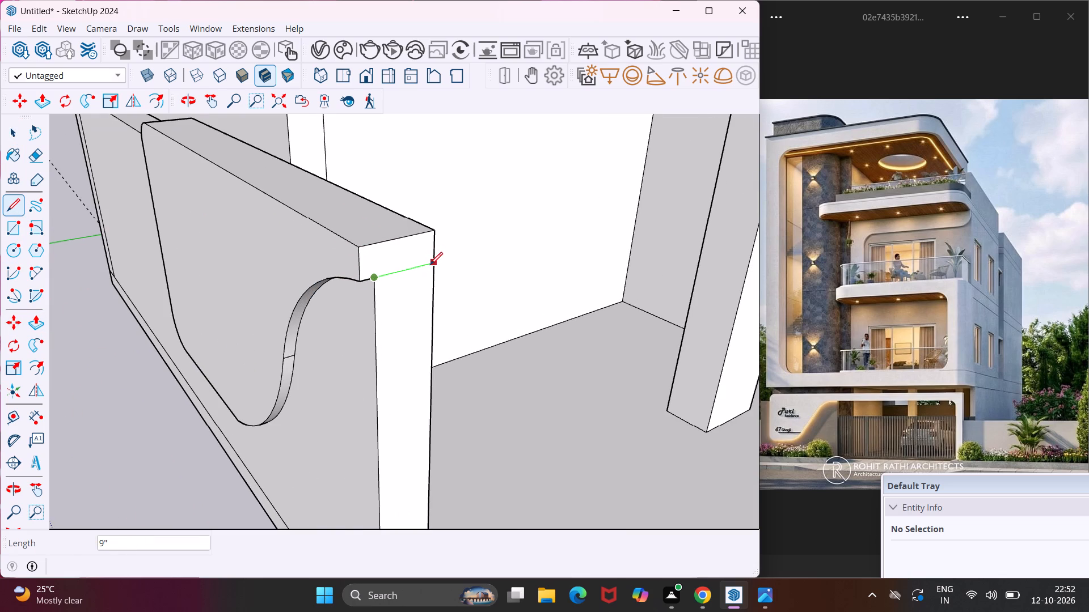
left_click(433, 264)
key("Escape")
key("space")
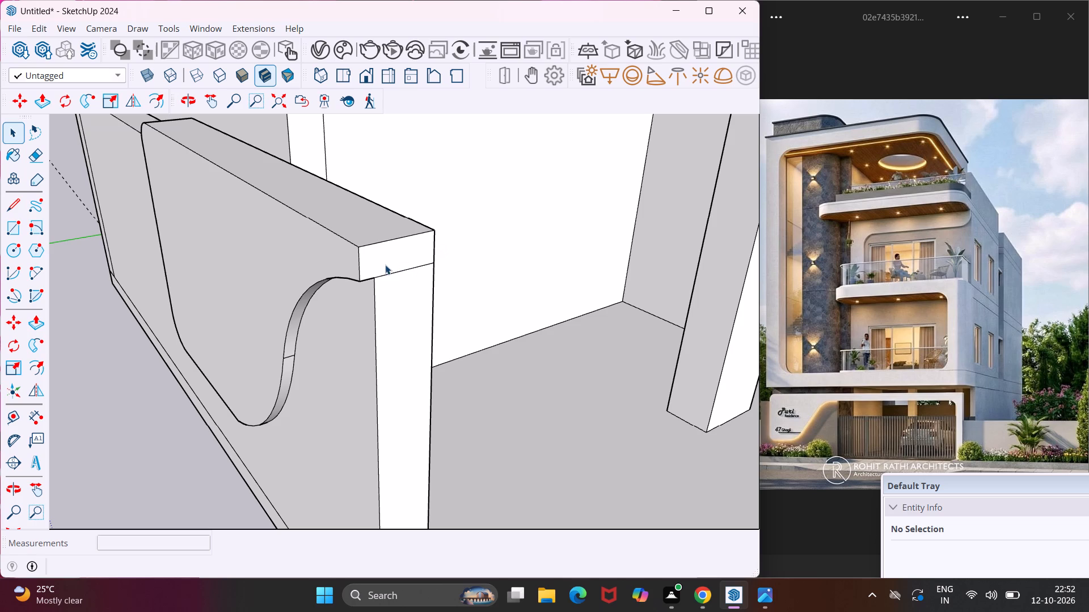
Push/Pull the small end face above the line about 11' 3 7/8" across the gate opening to the side wall's corner.
left_click(381, 264)
key("p")
left_click(381, 264)
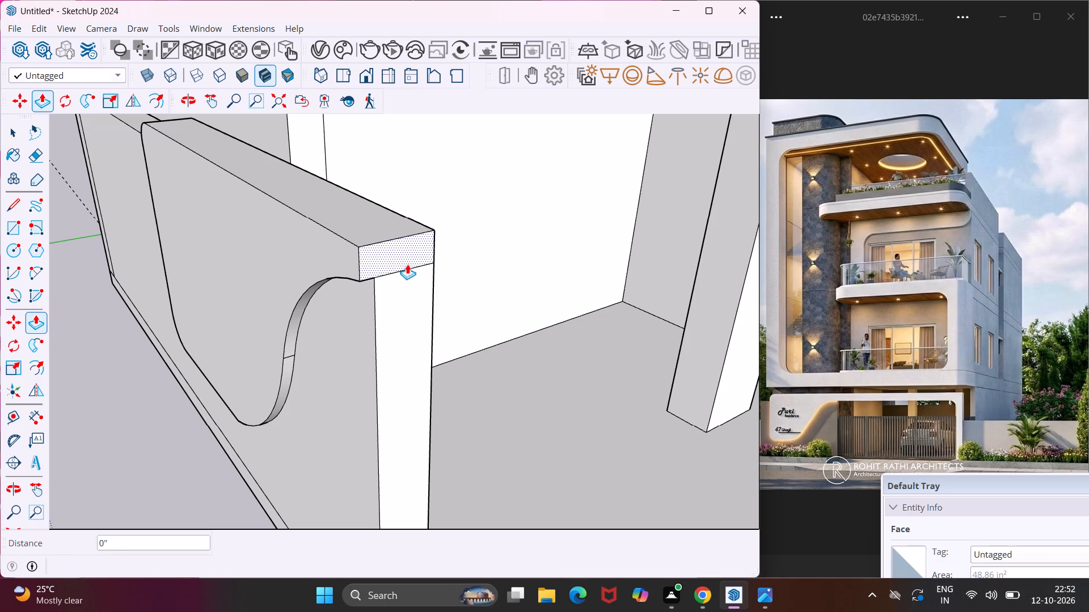
scroll(414, 264, "down", 20)
scroll(414, 264, "down", 2)
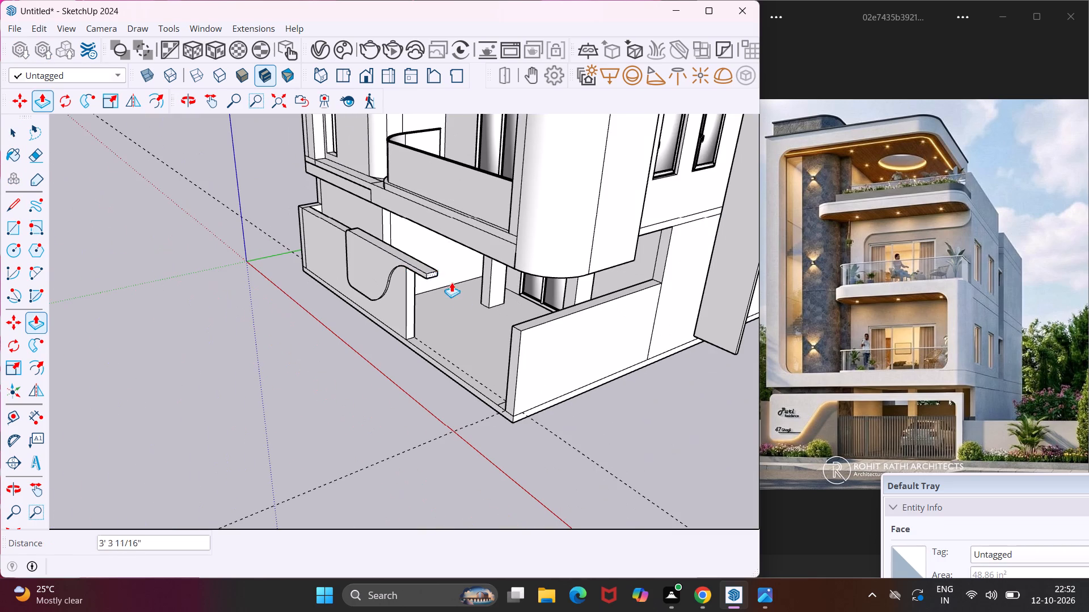
middle_click_drag(509, 331, 556, 319)
scroll(526, 317, "up", 7)
left_click(526, 317)
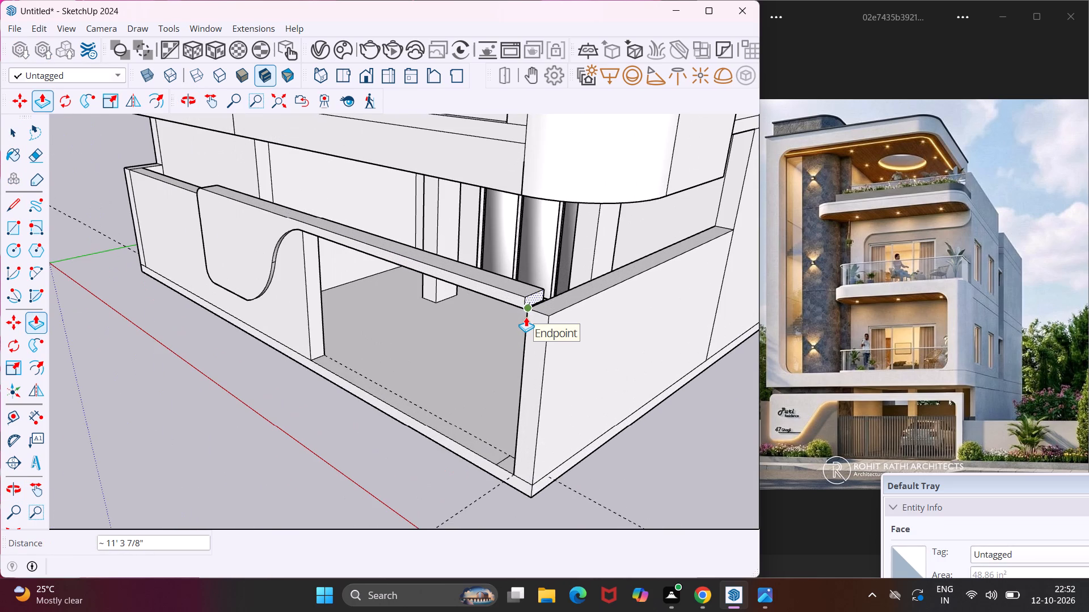
key("Escape")
key("space")
Draw a line about 11 1/16" long across the gate beam's underside near its end at the side wall.
middle_click_drag(530, 317, 649, 284)
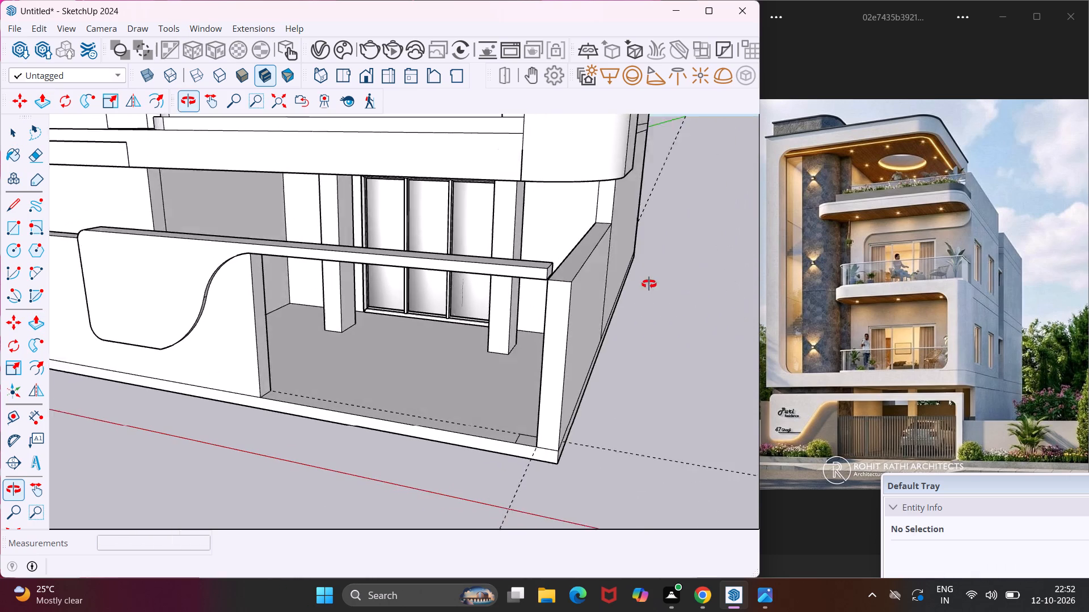
middle_click_drag(649, 284, 655, 279)
scroll(568, 258, "up", 8)
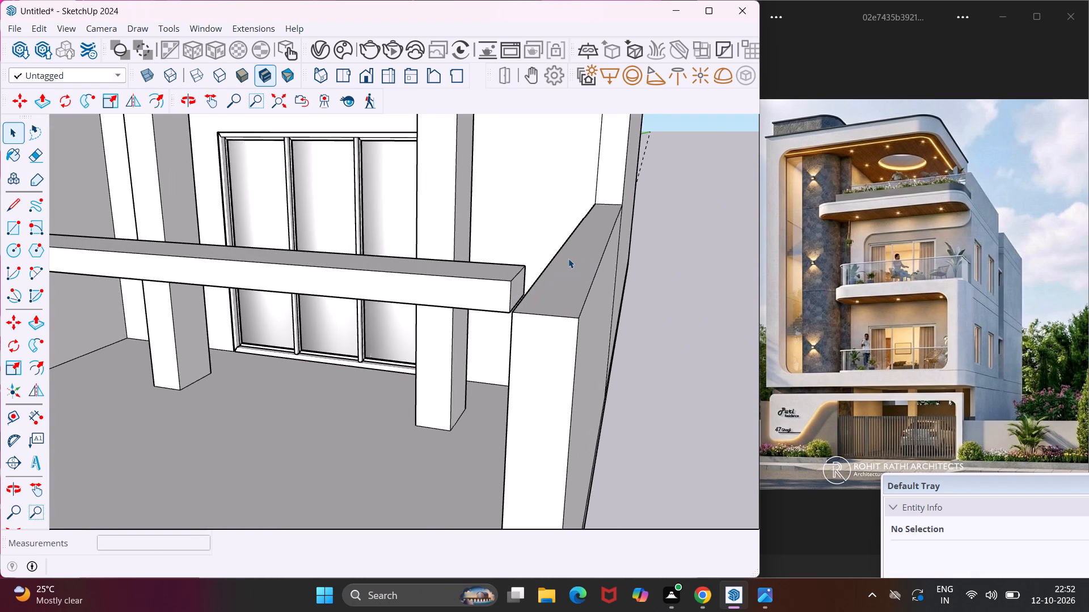
middle_click_drag(527, 309, 683, 169)
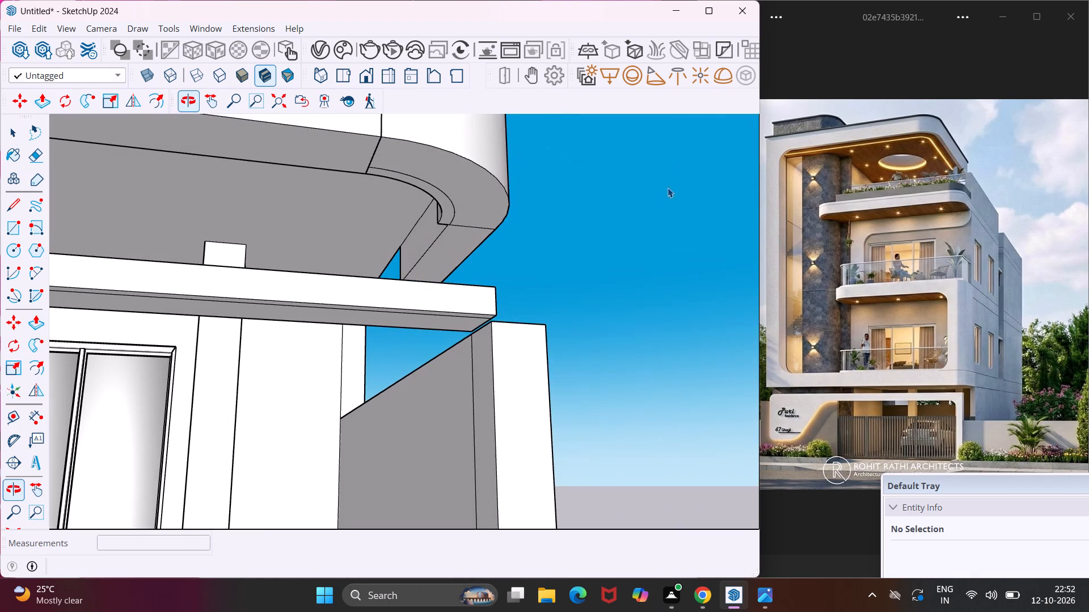
scroll(446, 337, "up", 3)
scroll(446, 337, "down", 4)
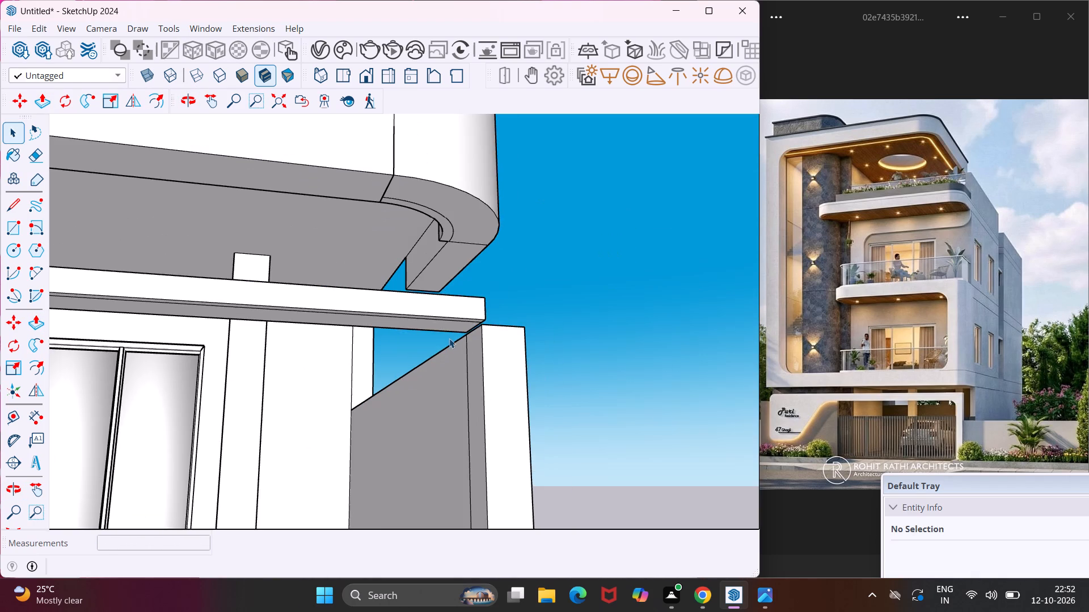
middle_click_drag(455, 340, 518, 314)
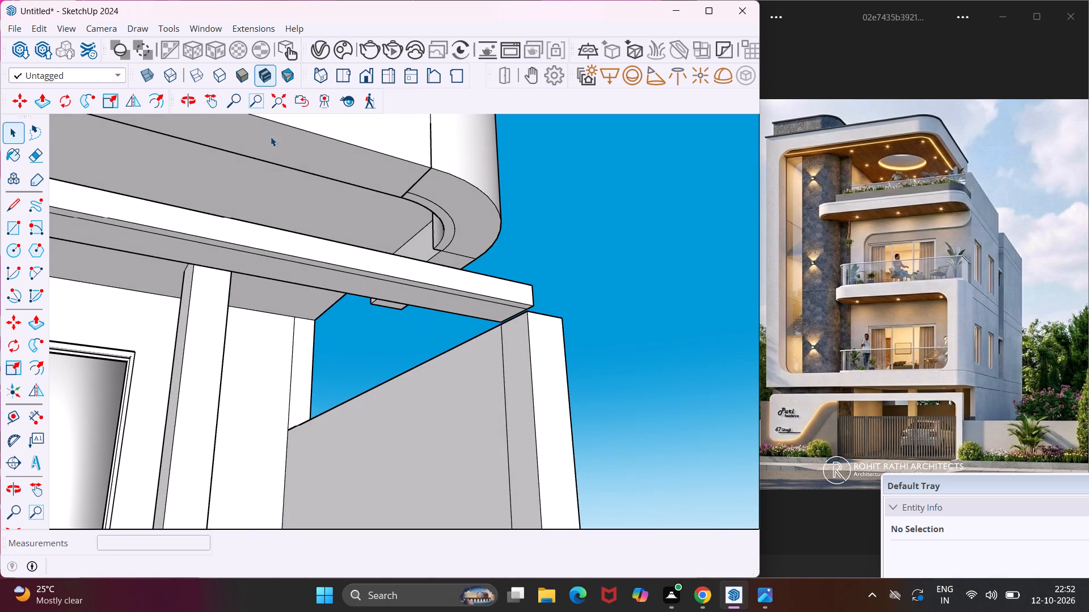
left_click(20, 206)
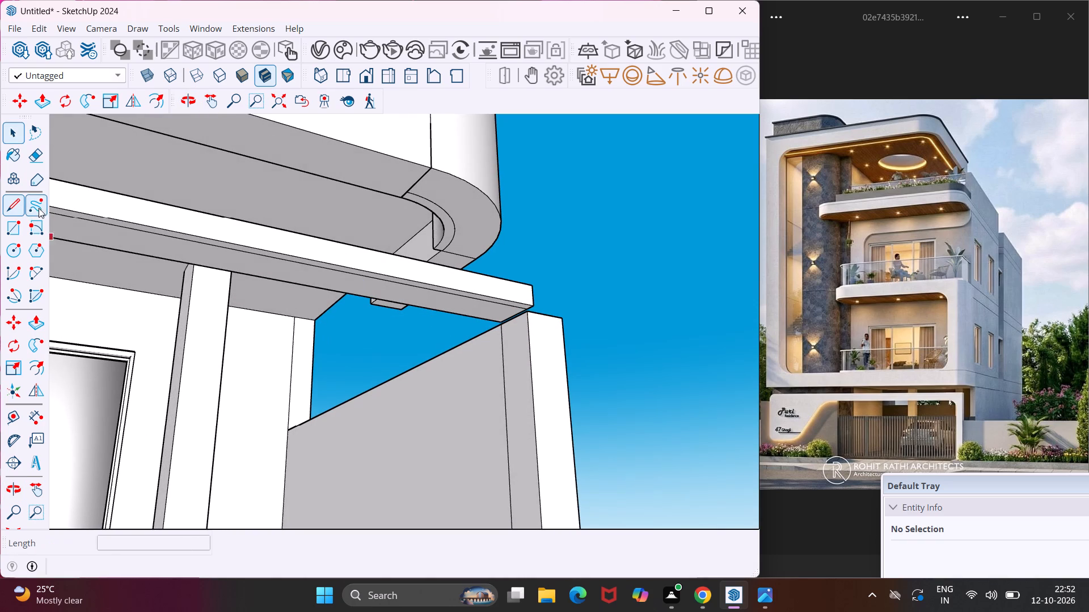
scroll(483, 319, "up", 6)
left_click(483, 319)
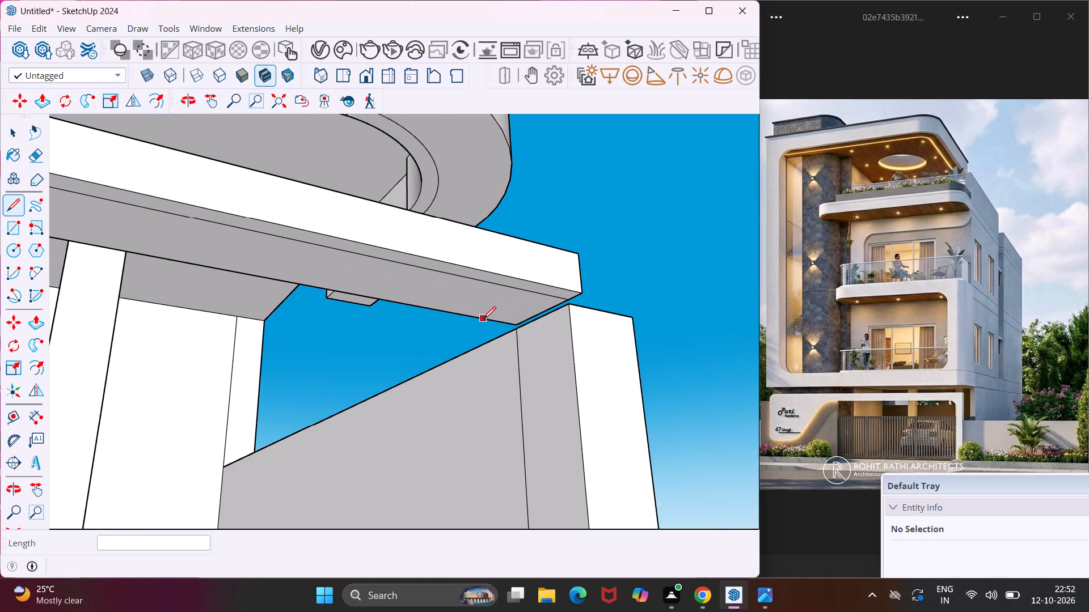
left_click(547, 287)
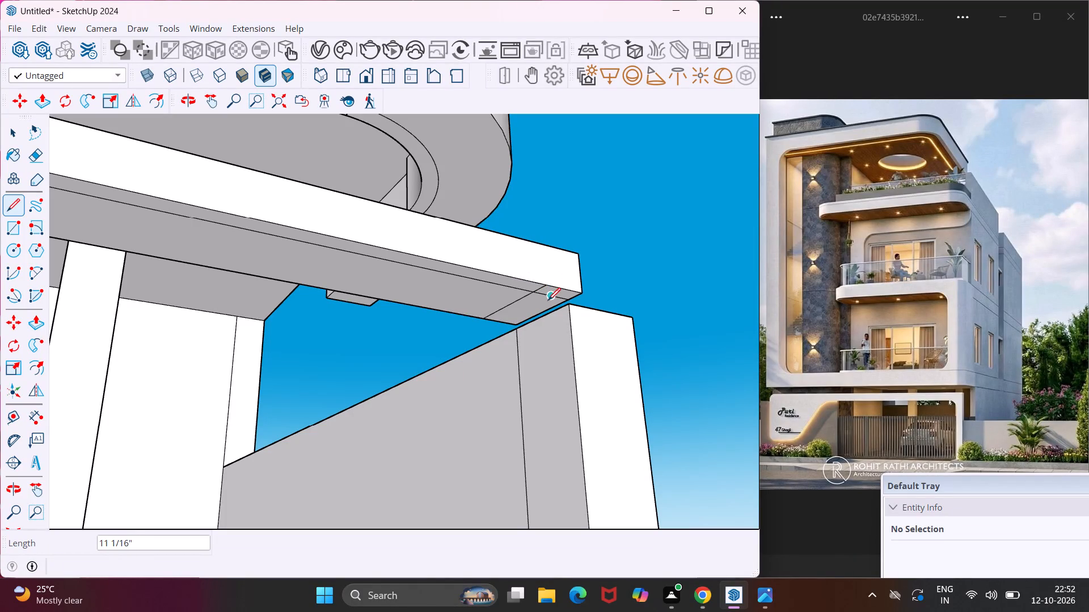
key("Escape")
Push/Pull the larger end face of the beam's underside down about 6' 7/16" to the base slab, forming a gate post.
key("space")
left_click(544, 302)
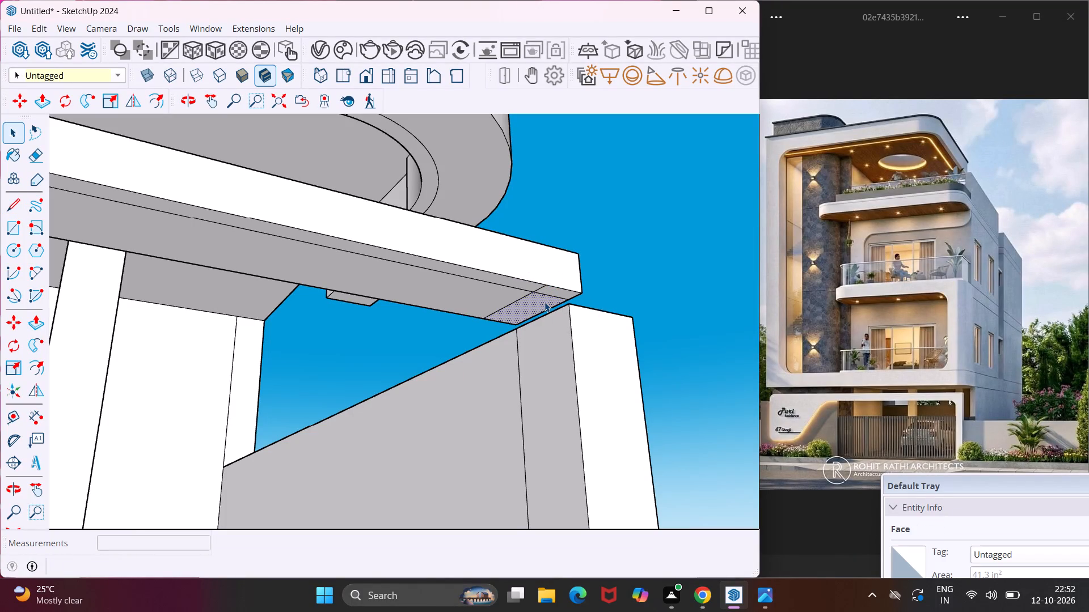
key("p")
left_click(544, 302)
scroll(513, 354, "down", 12)
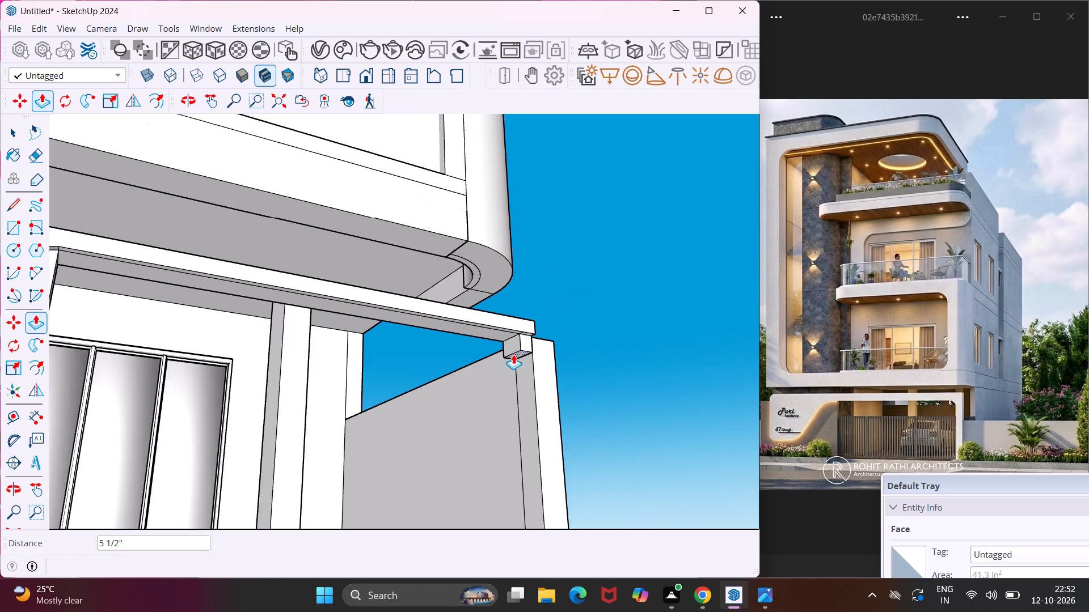
scroll(513, 354, "down", 11)
middle_click_drag(517, 428, 462, 474)
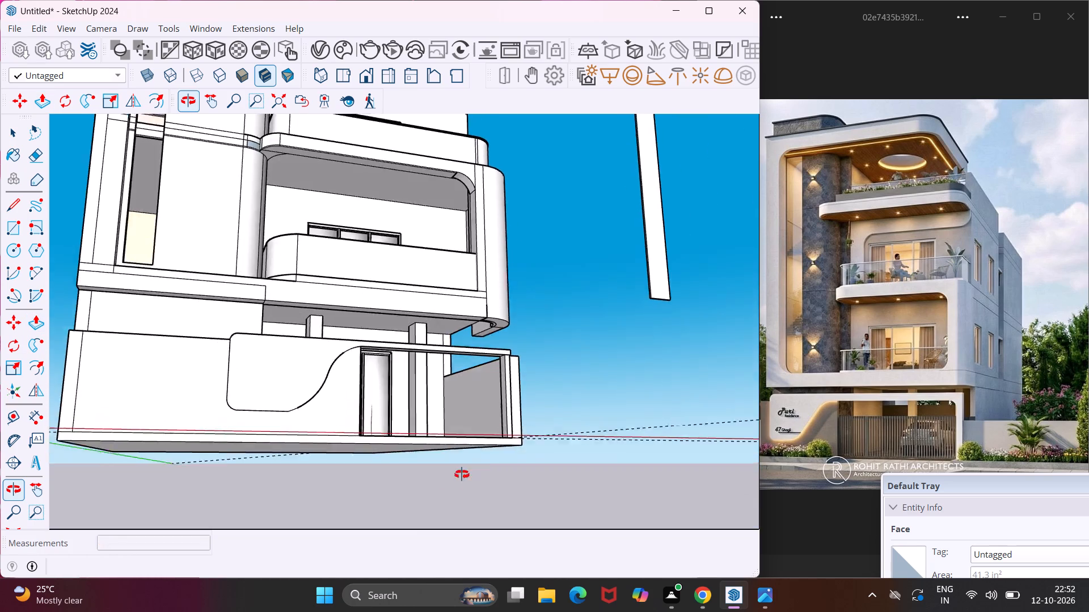
middle_click_drag(462, 474, 413, 513)
scroll(489, 456, "up", 8)
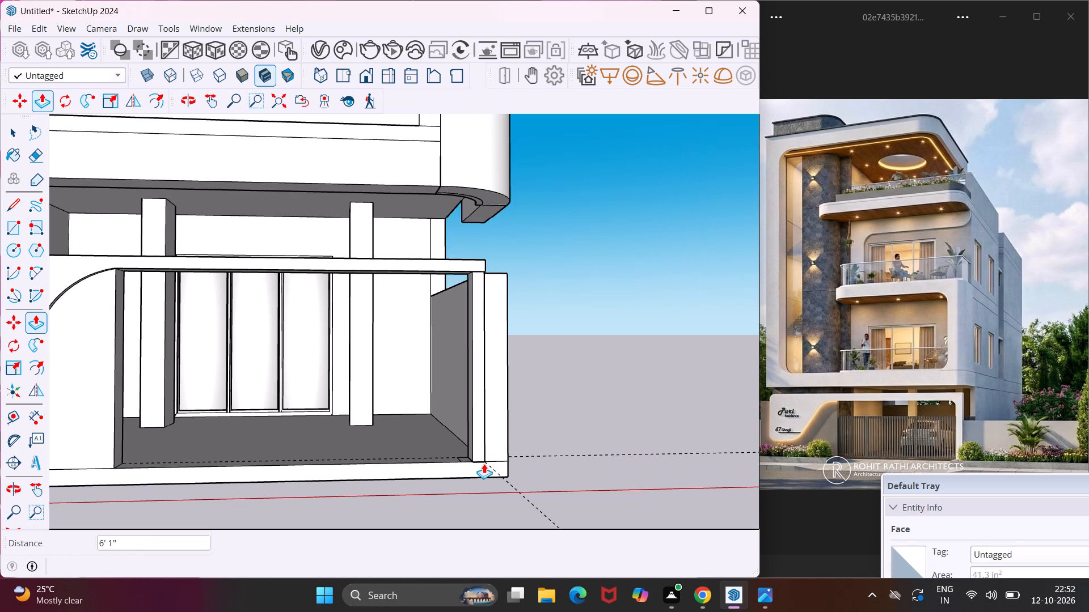
scroll(481, 460, "up", 7)
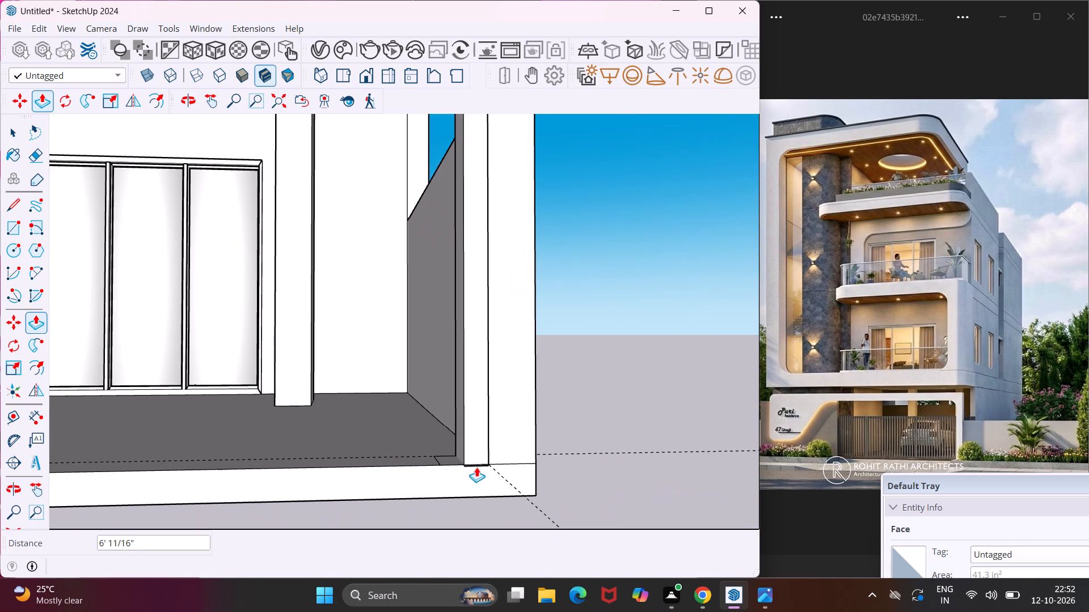
left_click(464, 464)
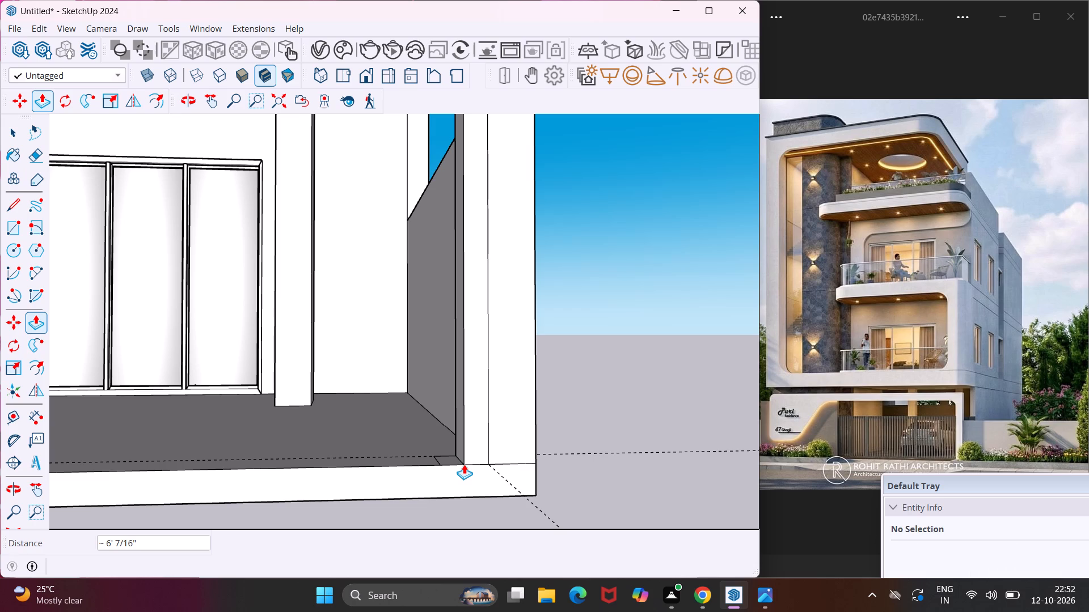
key("Escape")
key("space")
Push/Pull the remaining narrow strip under the beam's end down about 6' 7/16" to the base slab in front of the post.
scroll(436, 440, "down", 5)
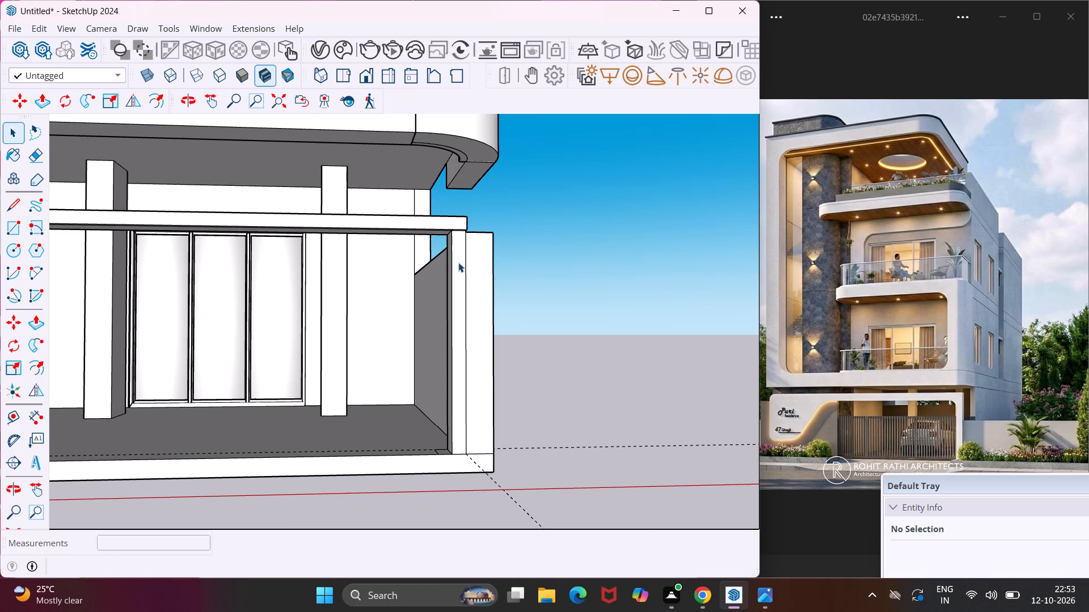
scroll(455, 231, "up", 13)
left_click(455, 231)
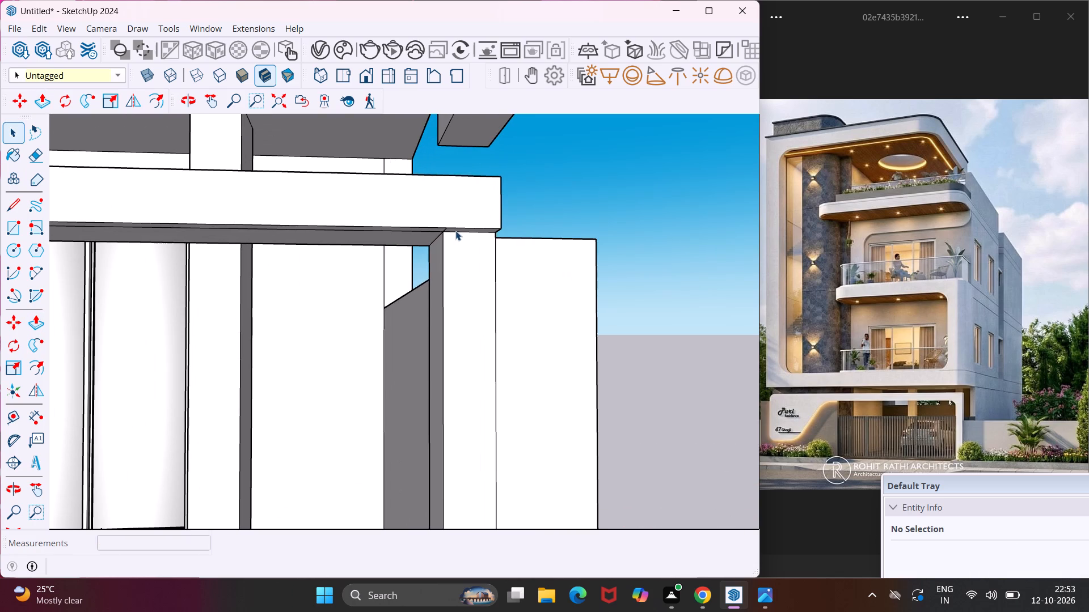
scroll(455, 231, "up", 8)
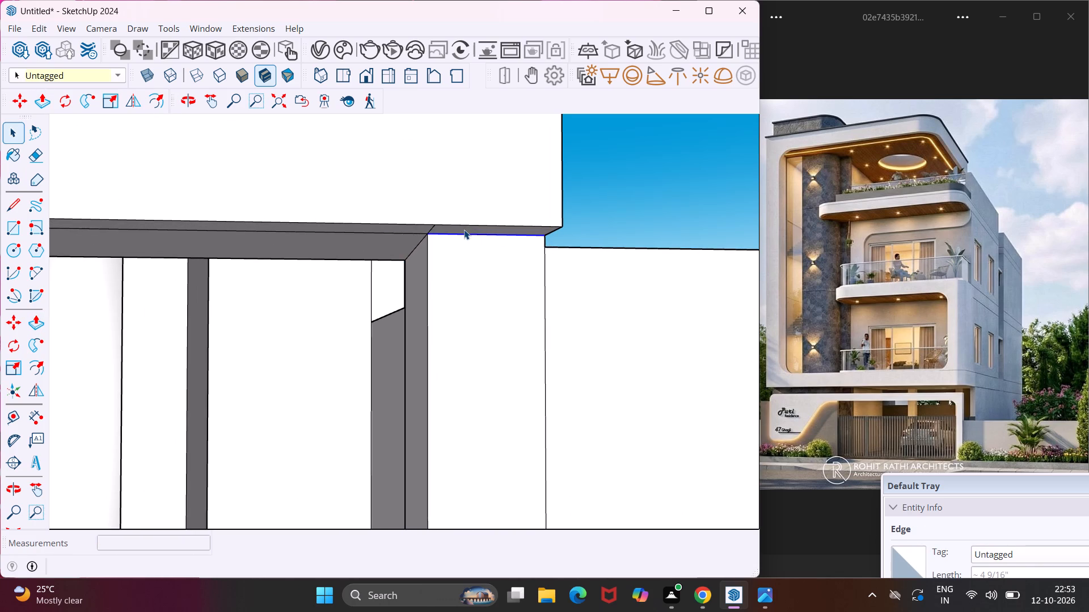
left_click(464, 229)
key("p")
left_click(464, 229)
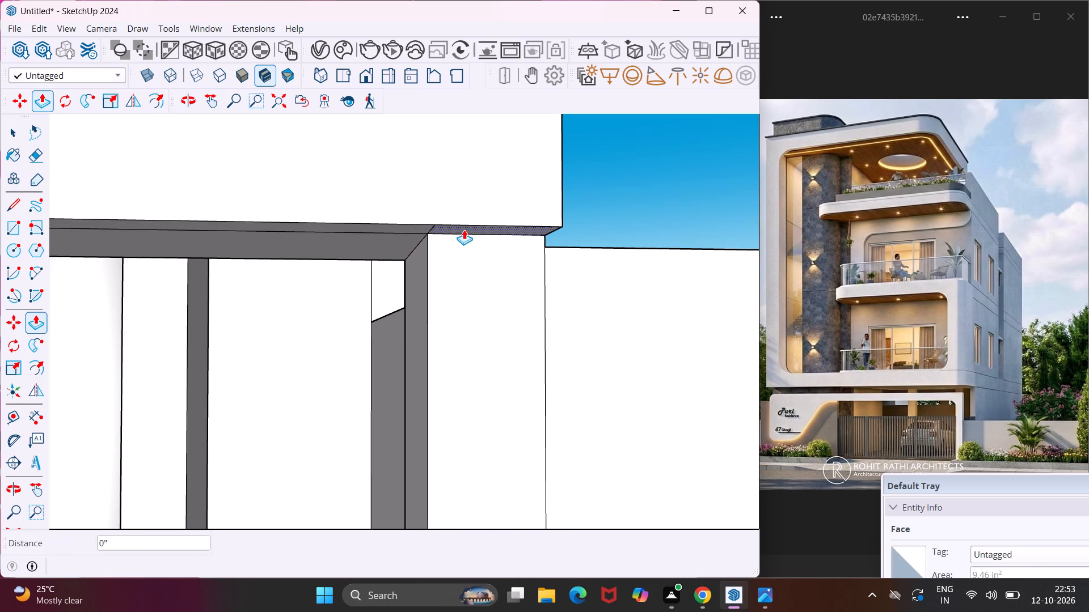
scroll(465, 276, "down", 20)
scroll(465, 276, "down", 2)
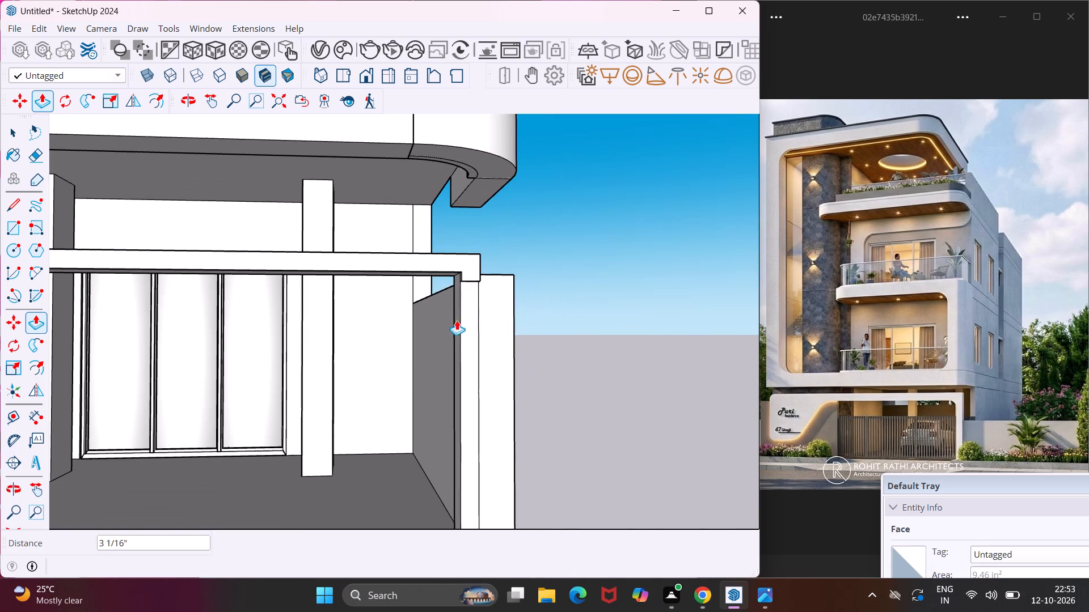
scroll(441, 410, "down", 9)
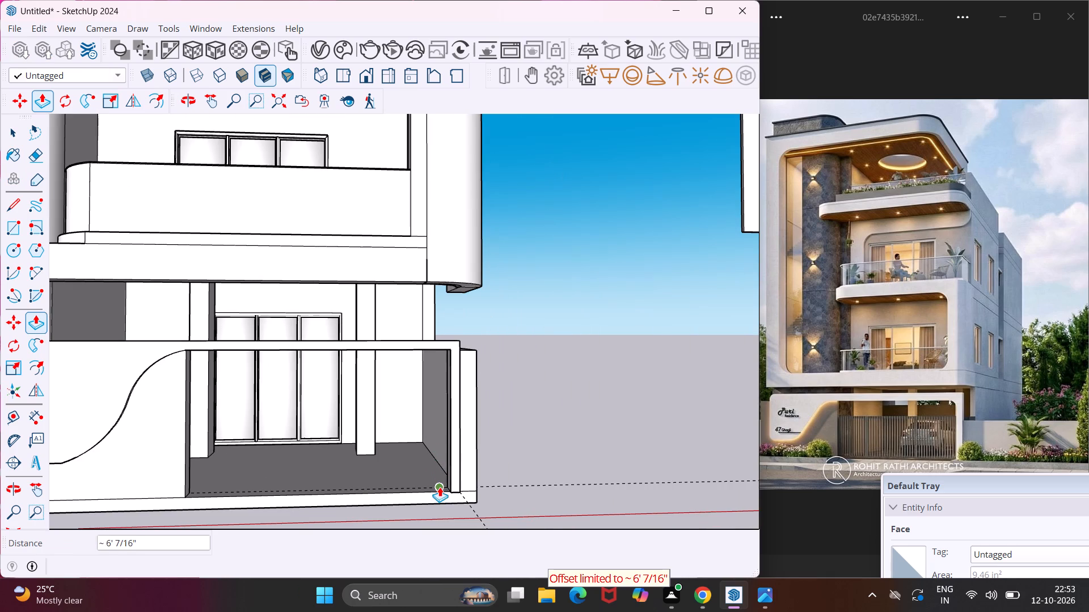
scroll(440, 490, "up", 2)
left_click(440, 490)
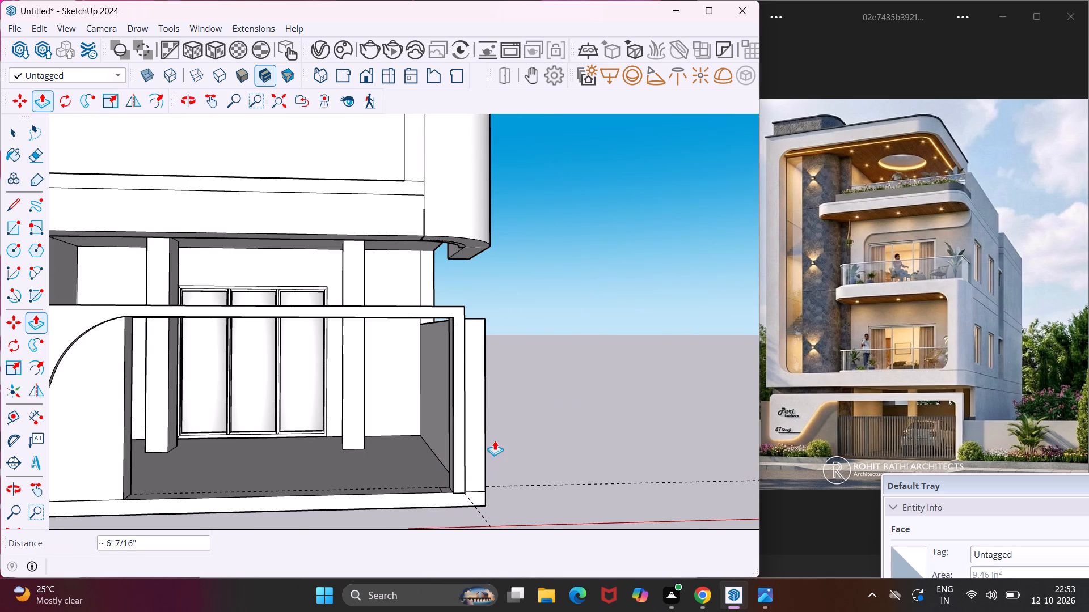
key("Escape")
key("space")
Push/Pull the base slab's front face outward 2 1/16" to line up with the front of the gate post.
middle_click_drag(483, 441, 432, 454)
scroll(359, 509, "up", 4)
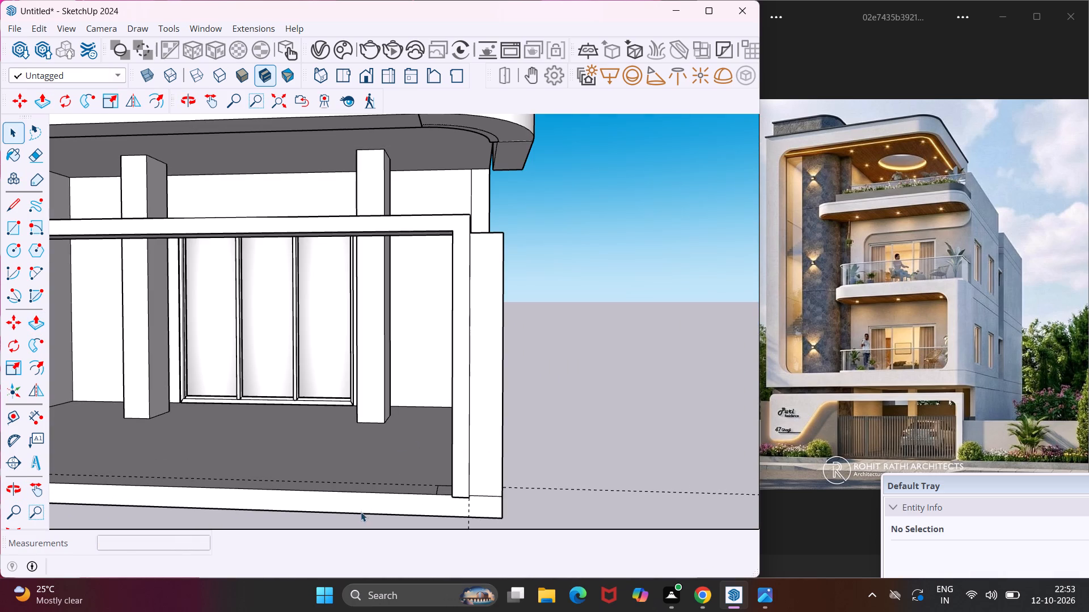
left_click(364, 512)
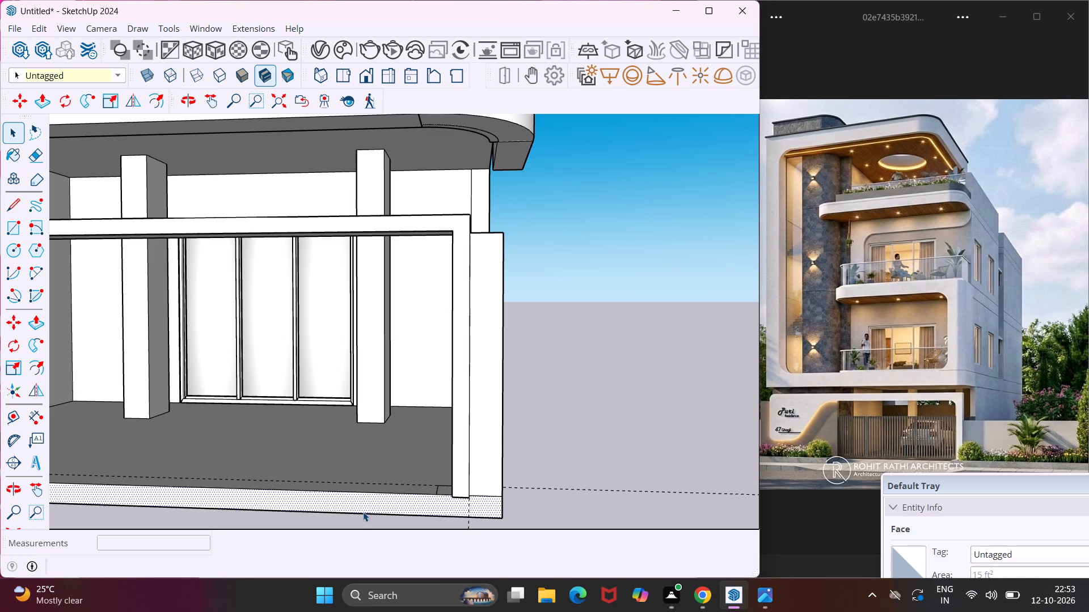
left_click(362, 508)
key("p")
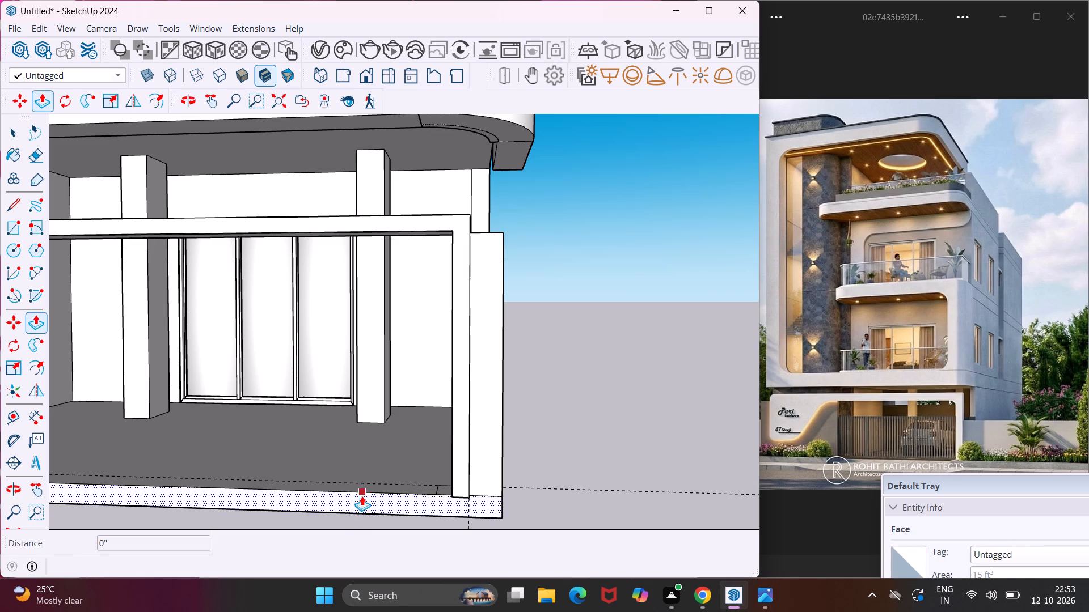
key("Escape")
left_click(365, 498)
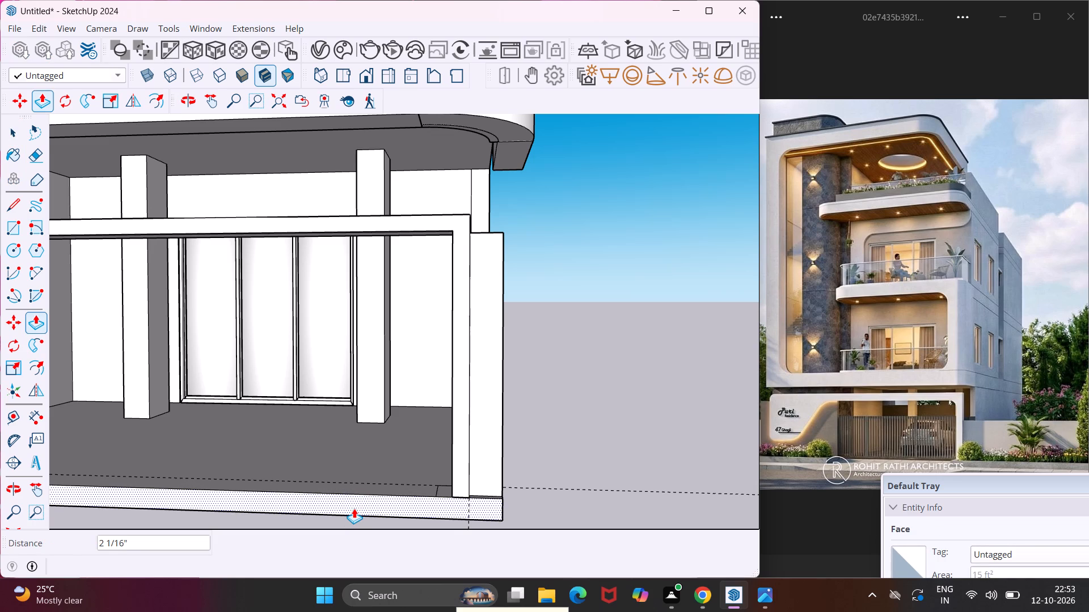
scroll(354, 508, "down", 1)
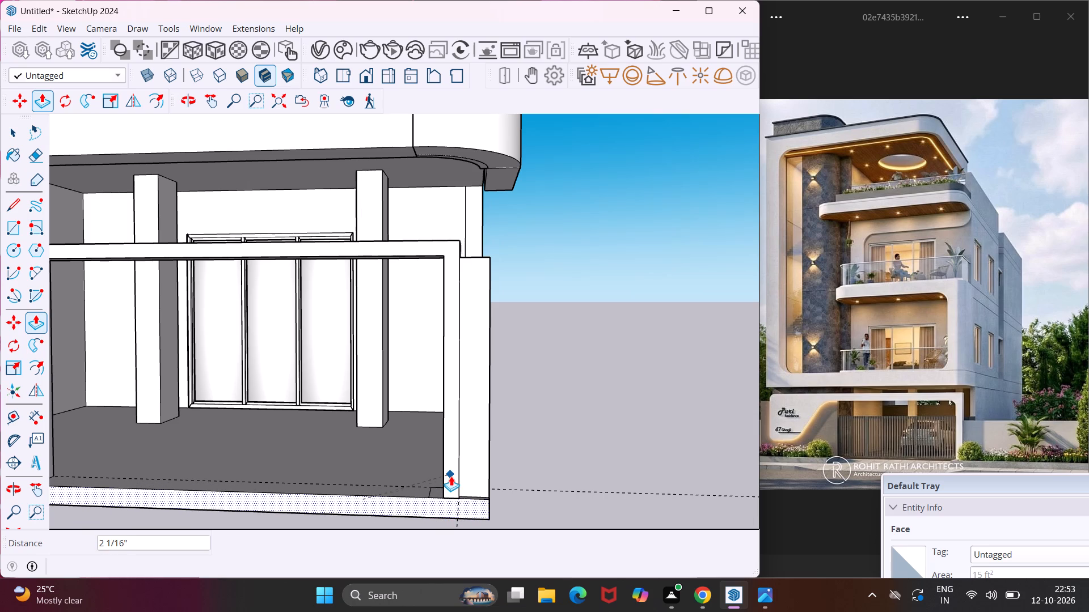
left_click(451, 476)
key("Escape")
key("space")
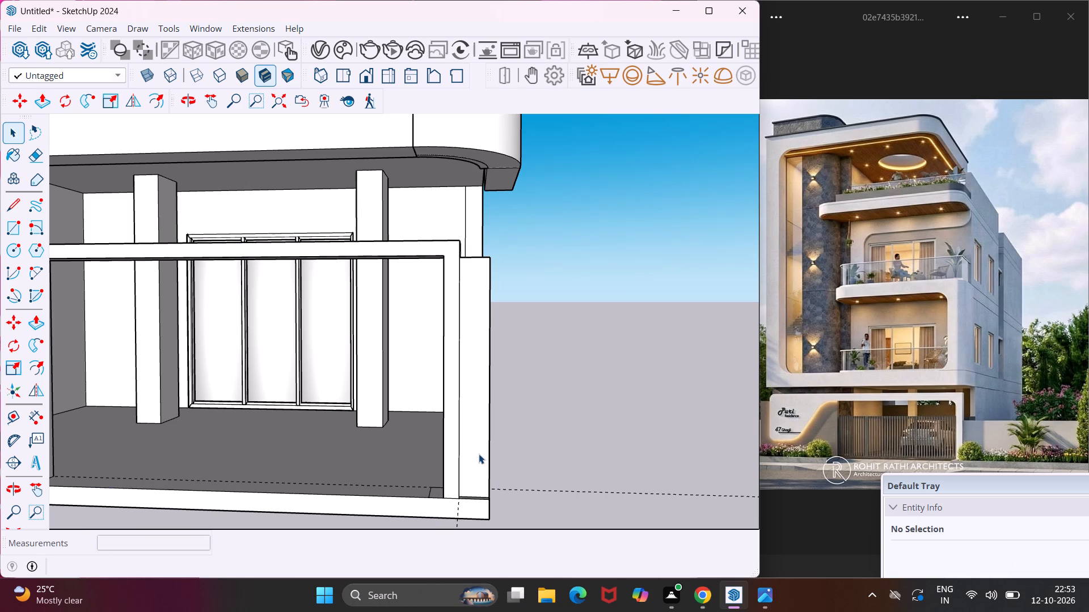
Push/Pull the base slab's front face outward another 1' 4", forming a ledge in front of the boundary wall.
scroll(500, 415, "down", 4)
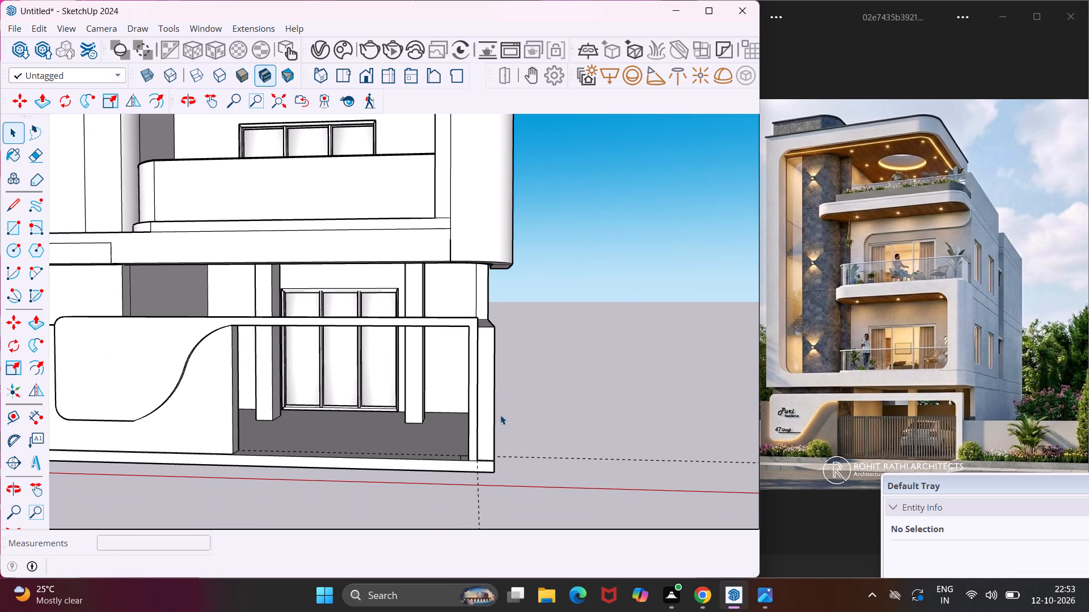
scroll(501, 414, "down", 3)
scroll(371, 450, "up", 4)
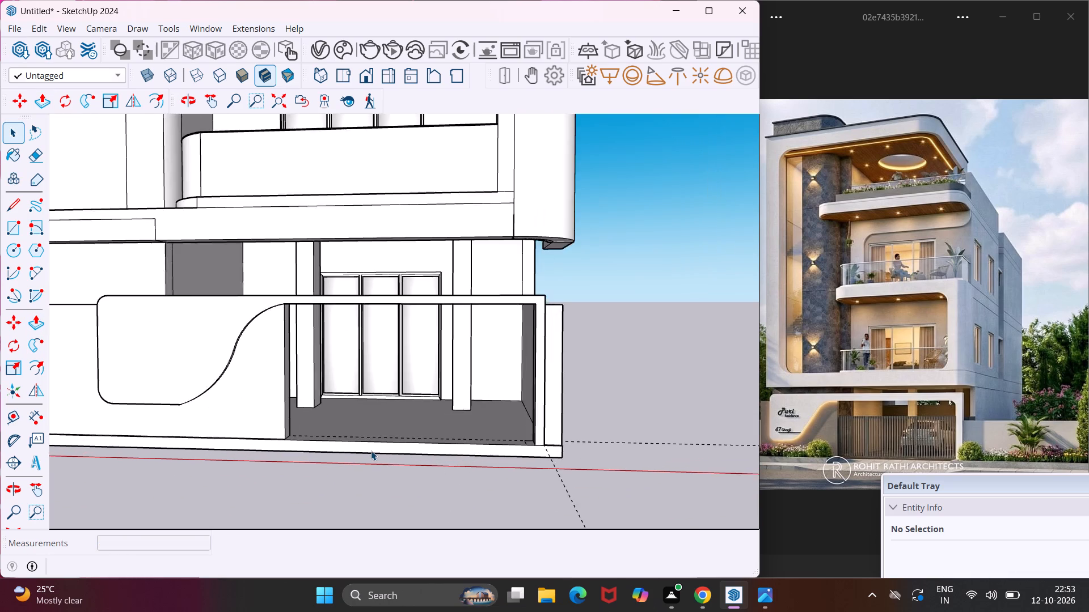
scroll(369, 450, "up", 3)
left_click(369, 449)
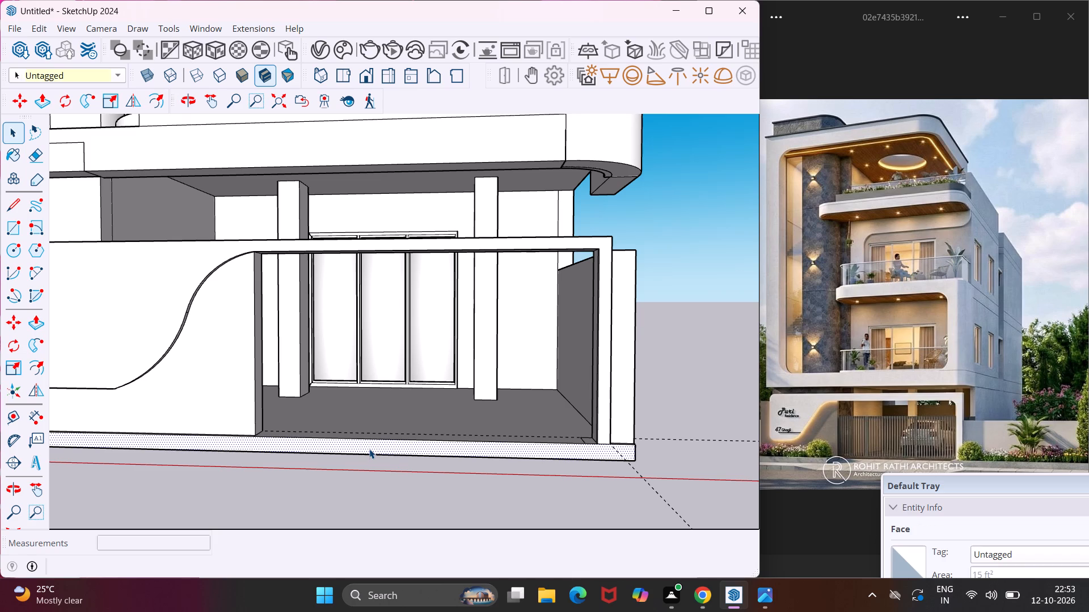
key("p")
left_click(369, 449)
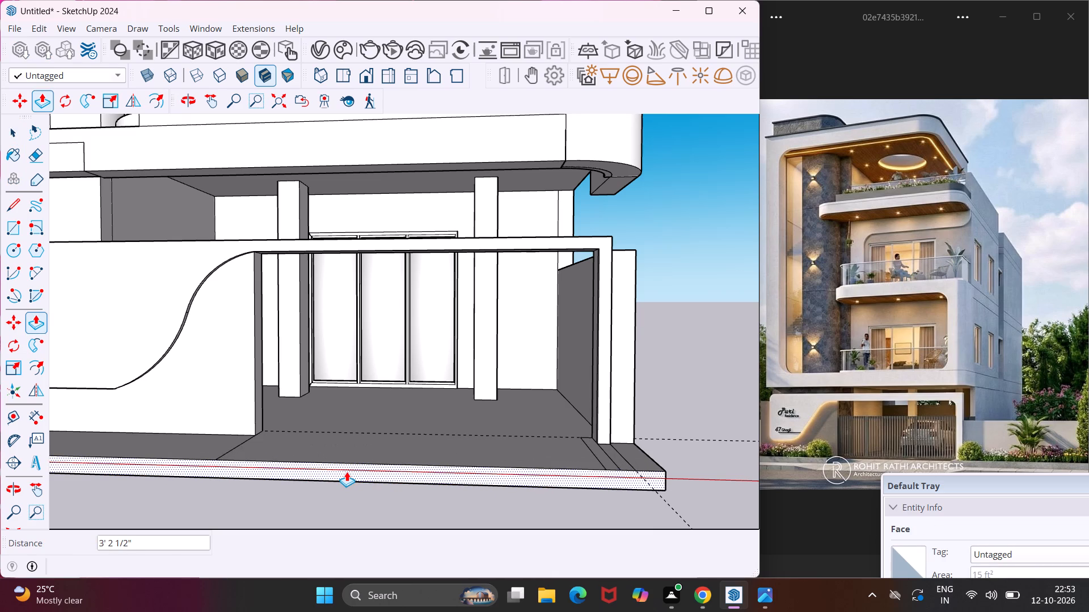
middle_click_drag(347, 471, 237, 503)
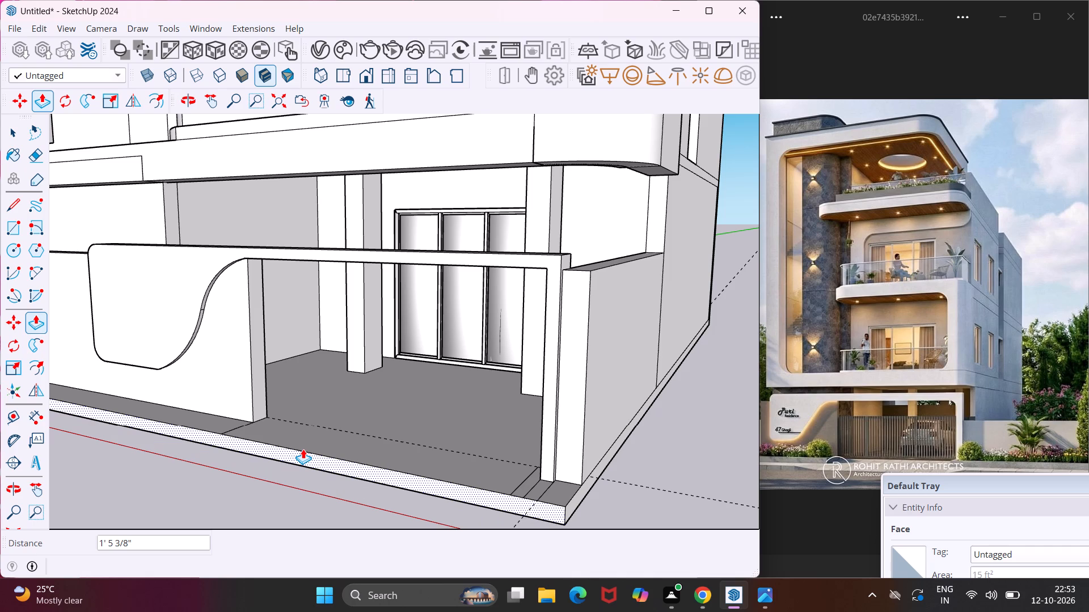
left_click(305, 447)
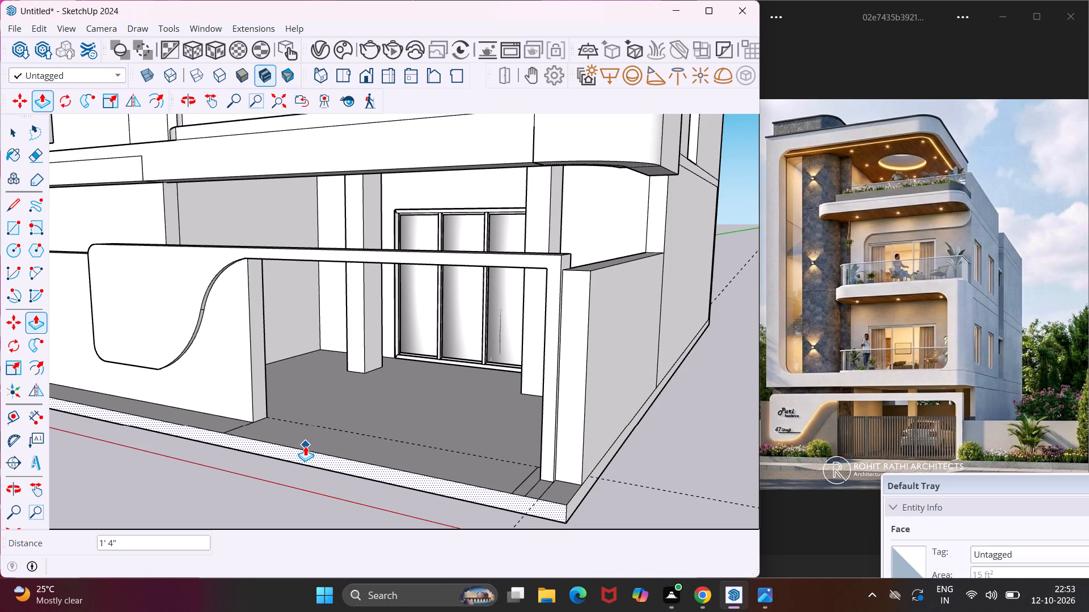
key("Escape")
key("space")
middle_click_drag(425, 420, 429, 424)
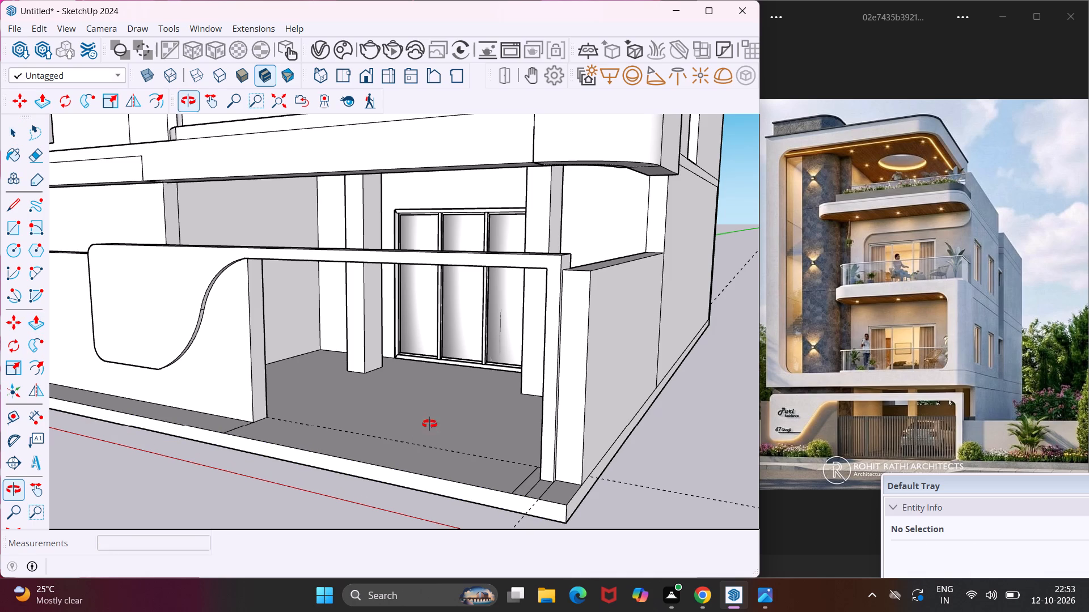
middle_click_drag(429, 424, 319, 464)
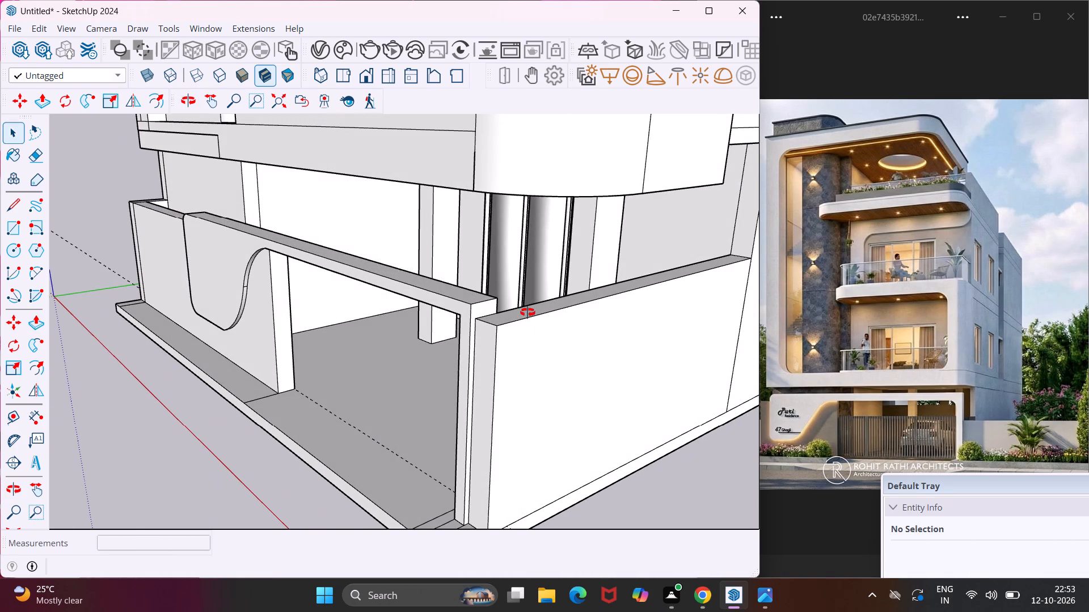
Push/Pull the top face of the side boundary wall beside the gate post down about 1' 5 7/8".
middle_click_drag(527, 312, 530, 377)
scroll(530, 364, "up", 3)
left_click(527, 349)
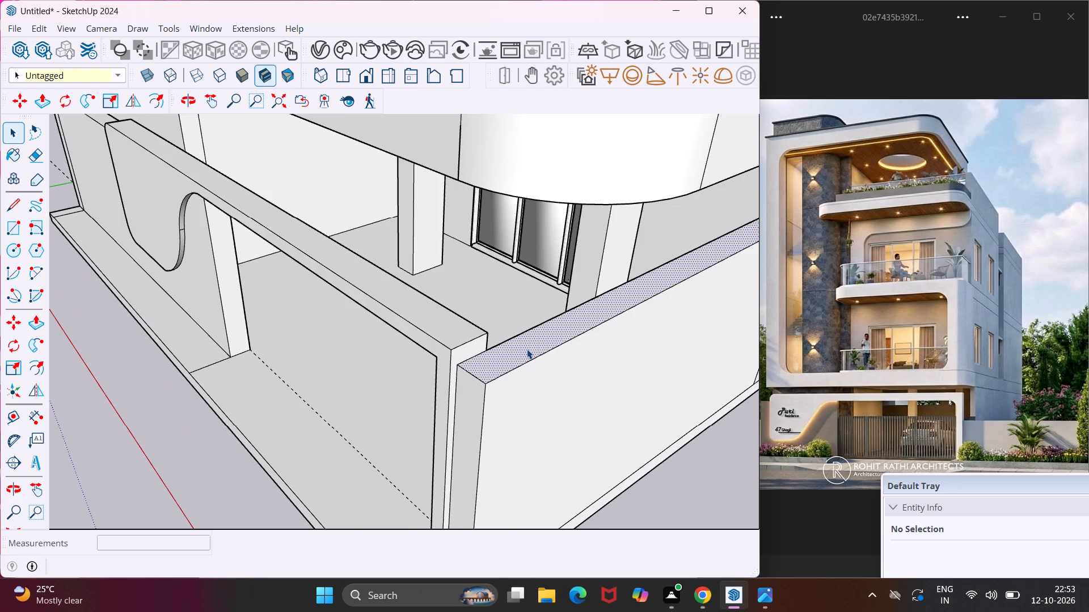
key("p")
left_click(527, 349)
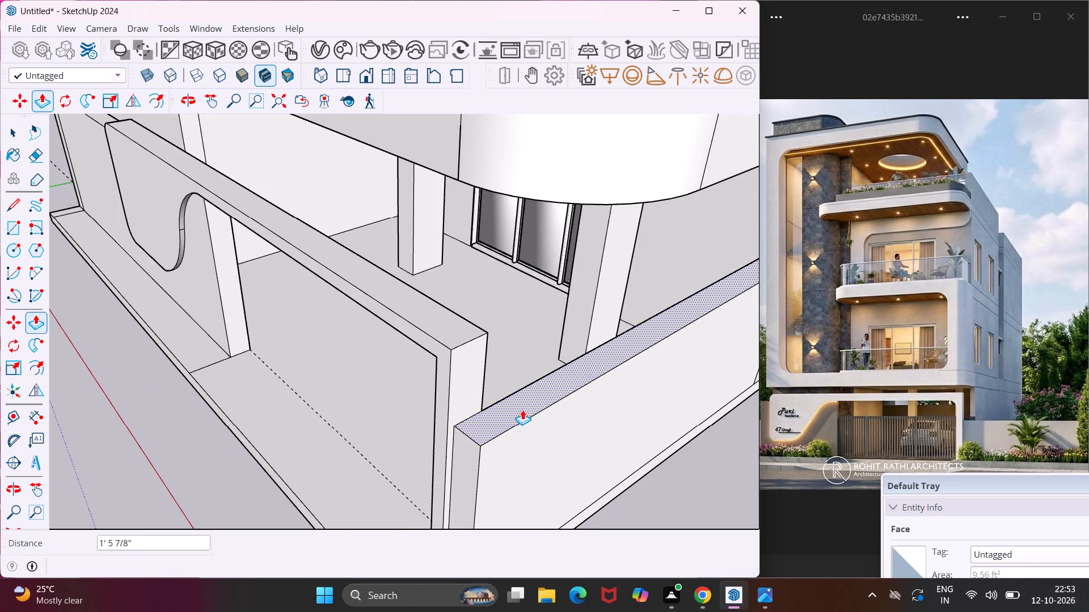
left_click(522, 410)
key("Escape")
key("space")
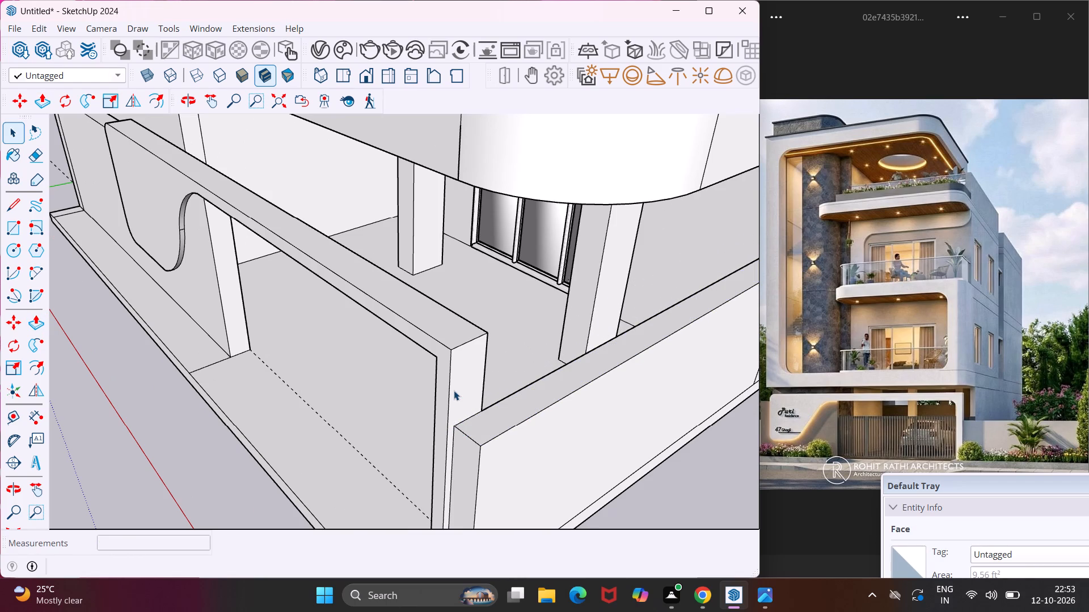
Push/Pull the gate post's end face outward 9" to line up with the side boundary wall's outer face.
left_click(459, 391)
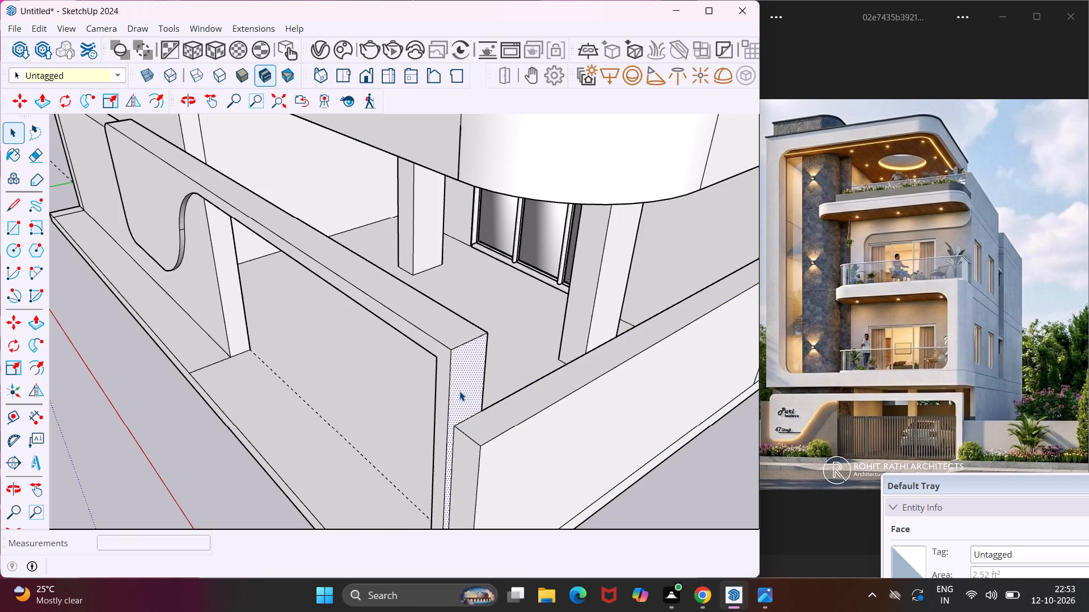
key("p")
left_click(459, 391)
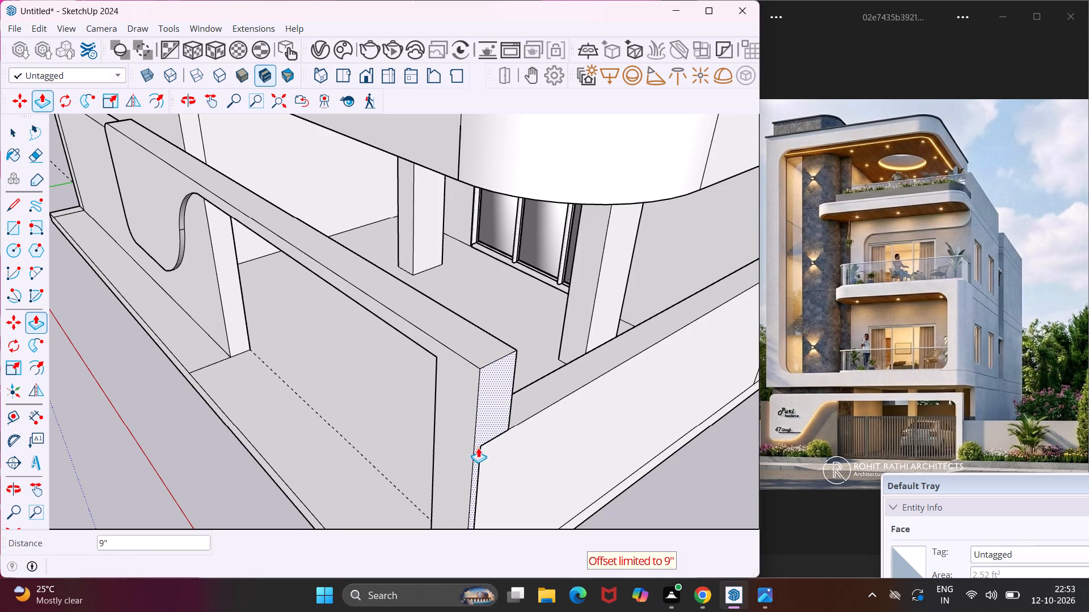
left_click(482, 449)
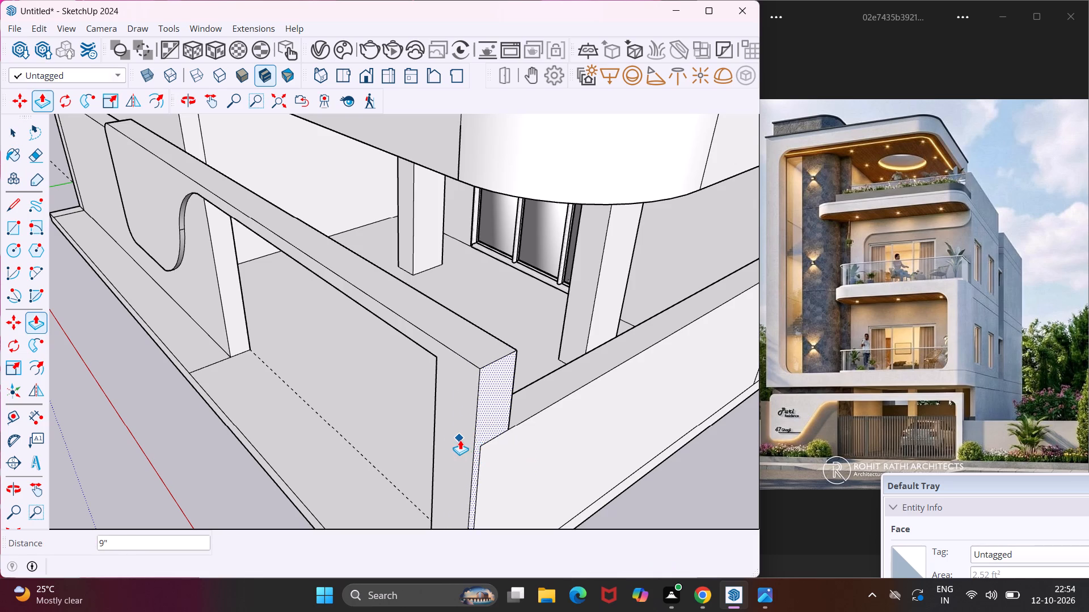
key("Escape")
key("space")
Search 3D Warehouse for "gate".
scroll(439, 432, "up", 1)
middle_click_drag(439, 432, 662, 382)
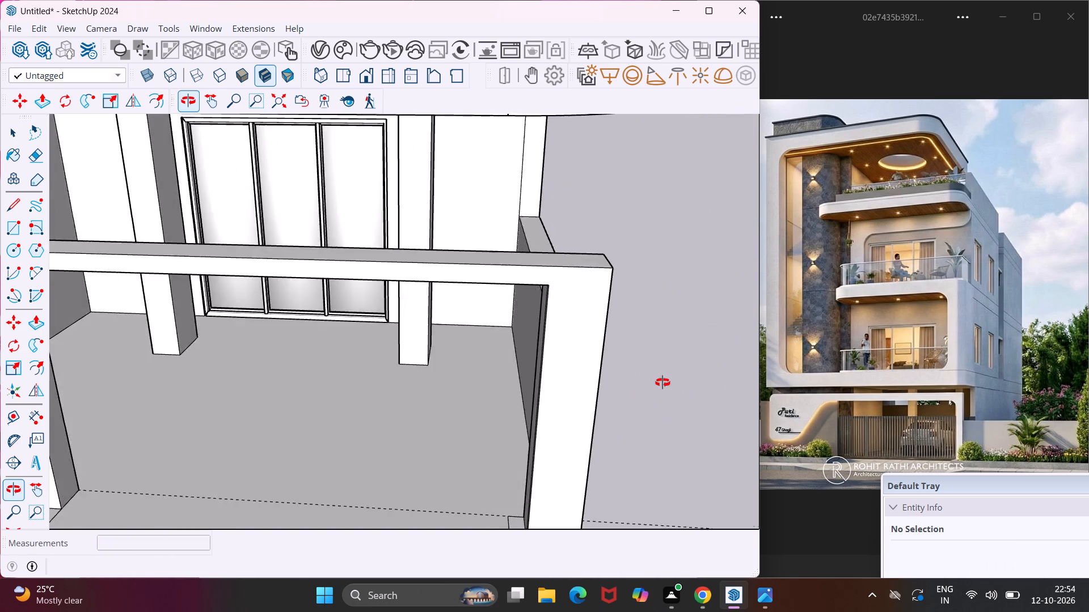
middle_click_drag(662, 382, 662, 381)
scroll(618, 367, "down", 8)
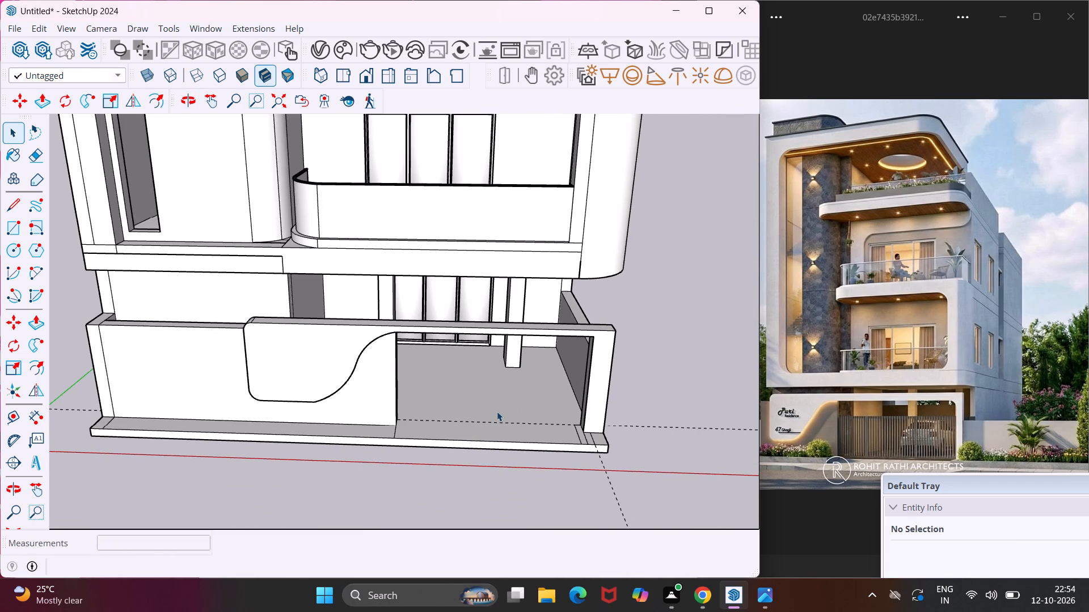
middle_click_drag(497, 411, 490, 410)
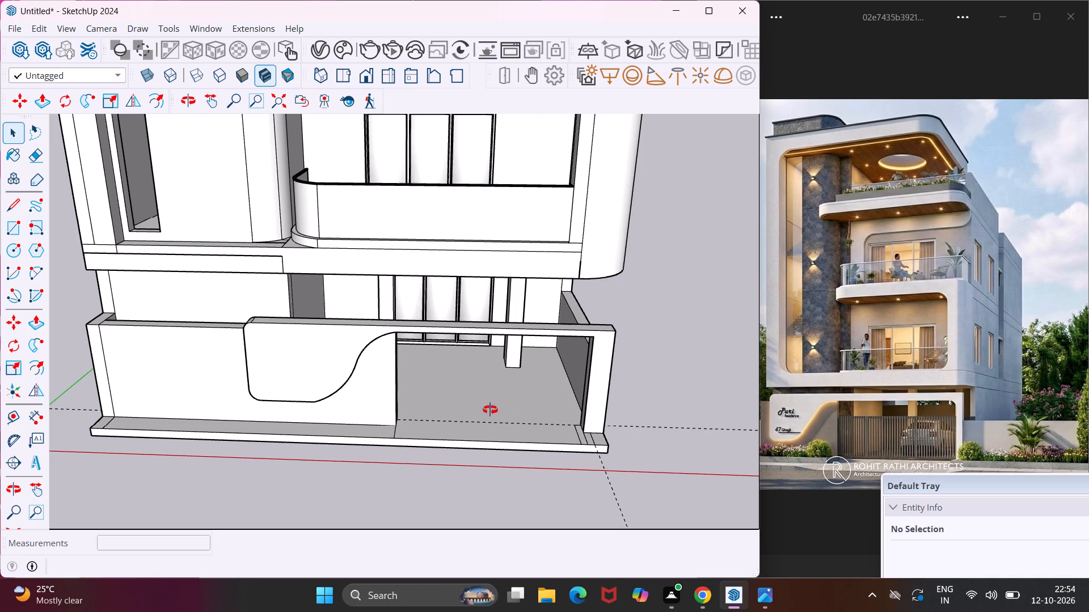
middle_click_drag(490, 410, 415, 371)
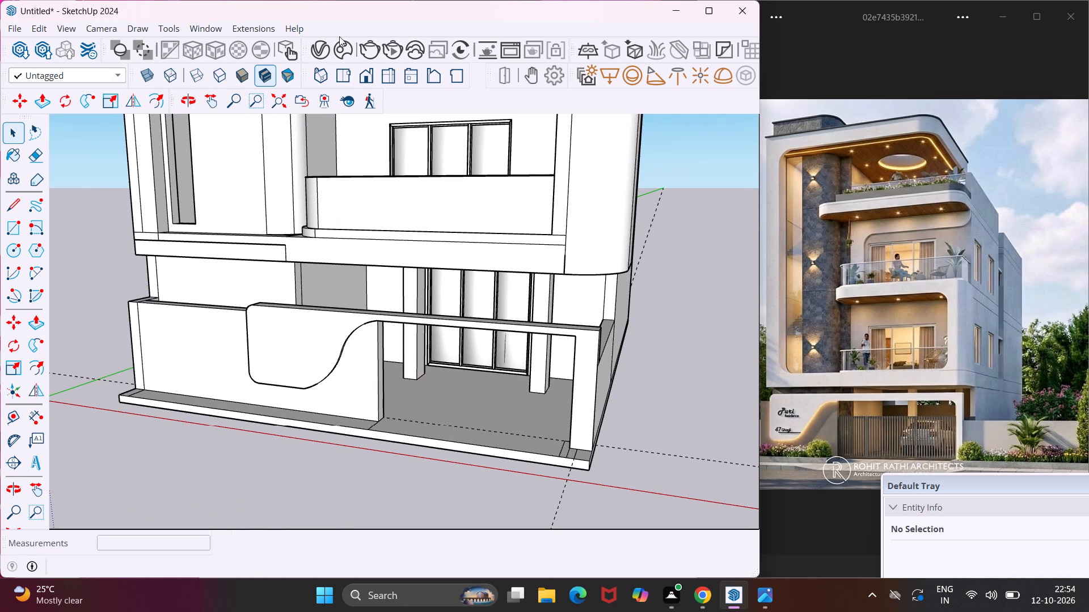
left_click(213, 29)
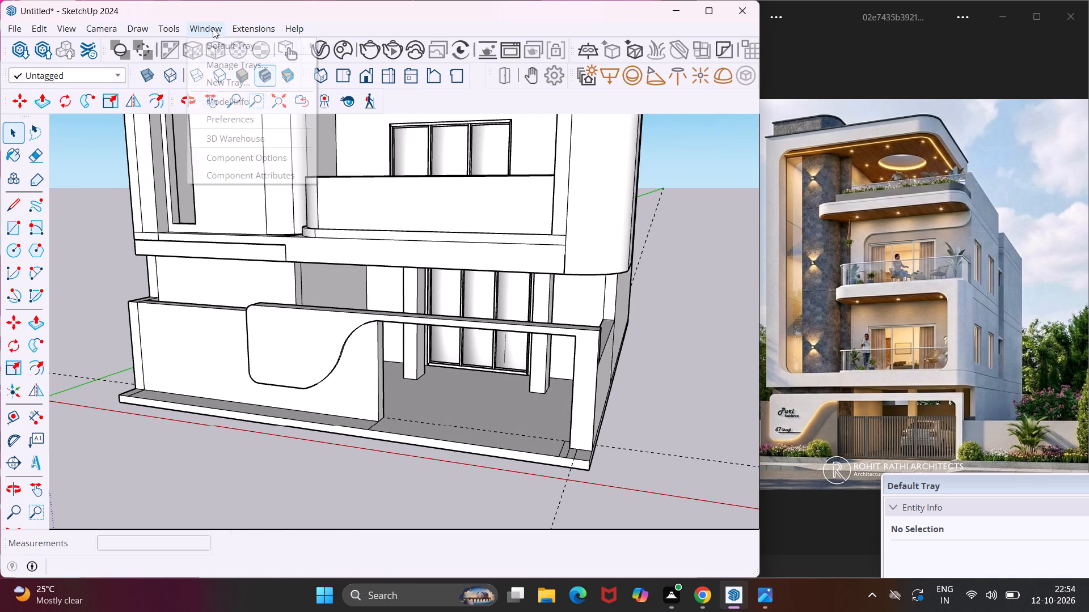
left_click(237, 141)
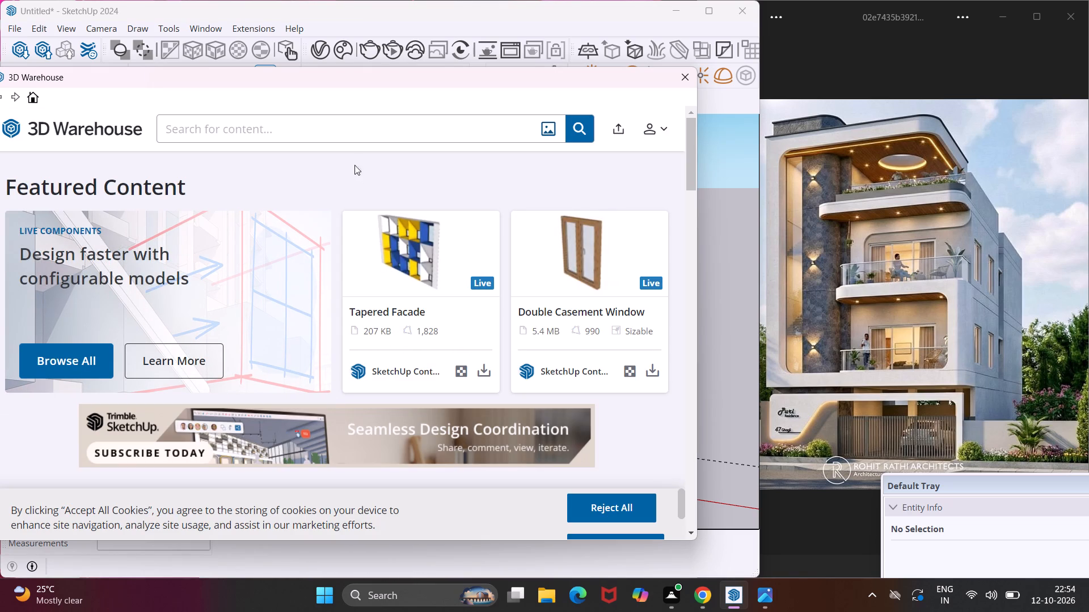
left_click(298, 132)
type("ga")
type("te")
key("Return")
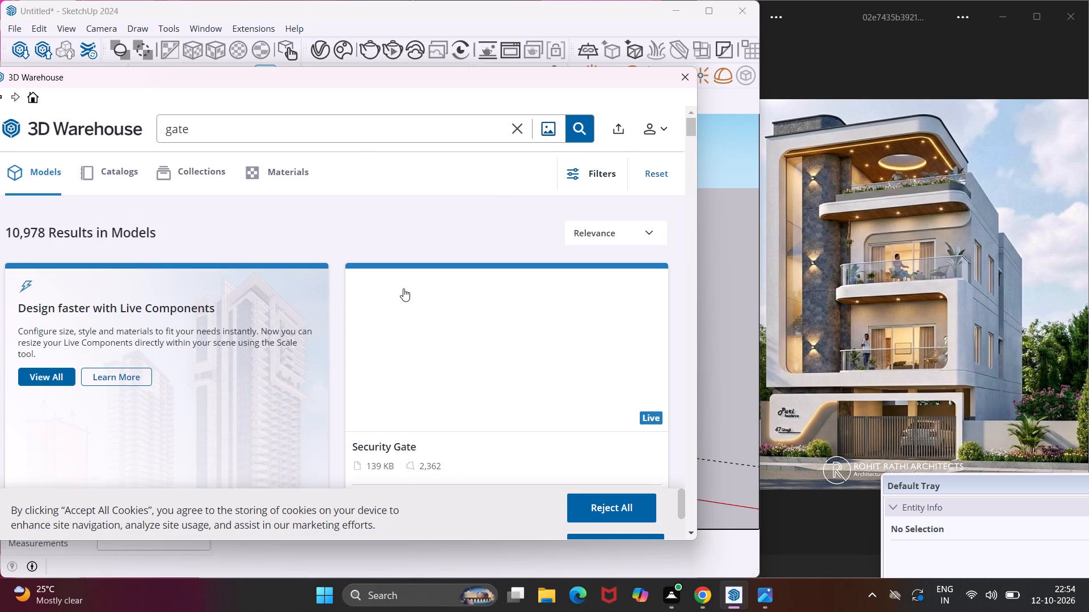
Choose the "GATE" model with horizontal slats and floral centre panels from the search results and load it directly into the model.
scroll(345, 292, "down", 3)
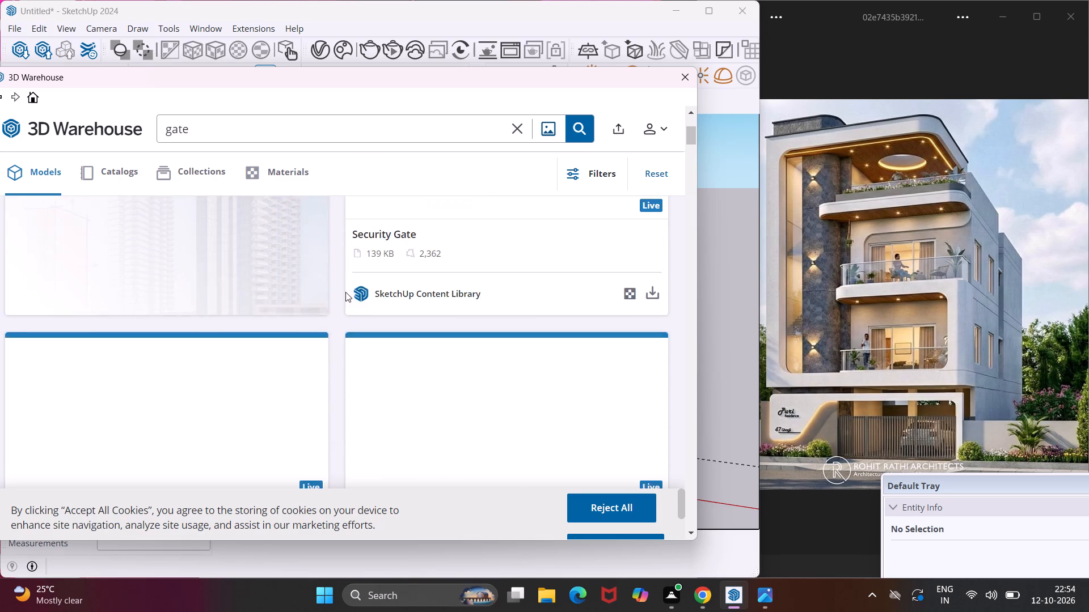
scroll(345, 292, "down", 6)
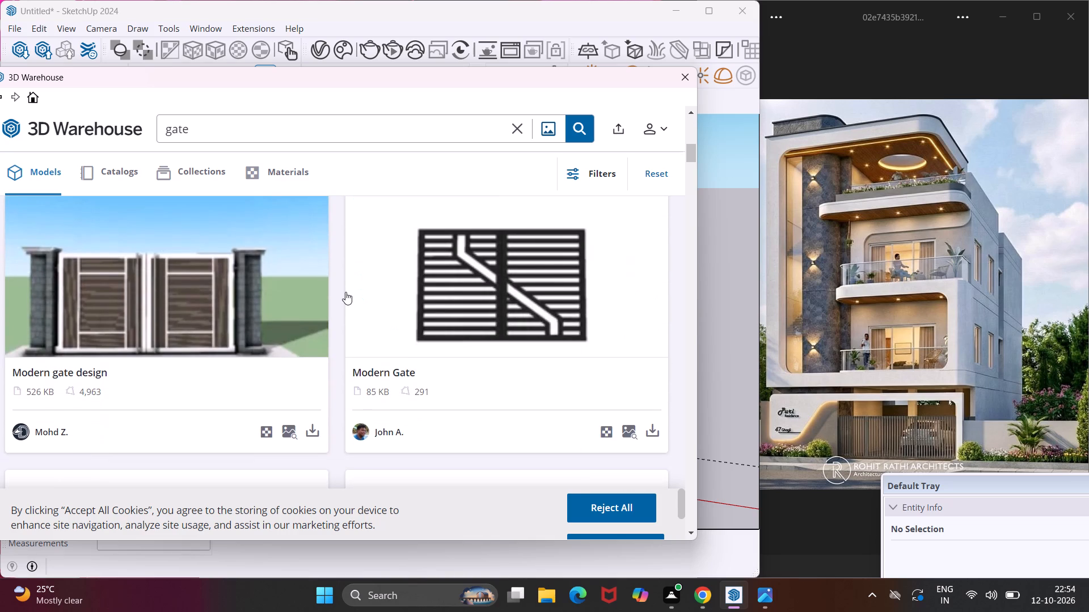
scroll(345, 292, "down", 2)
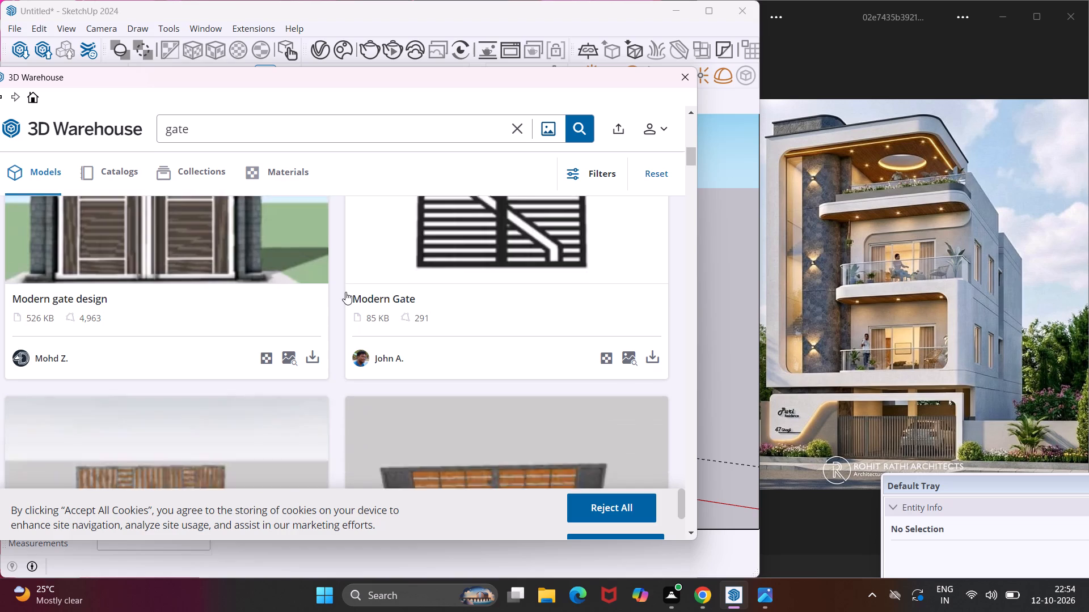
scroll(345, 292, "down", 1)
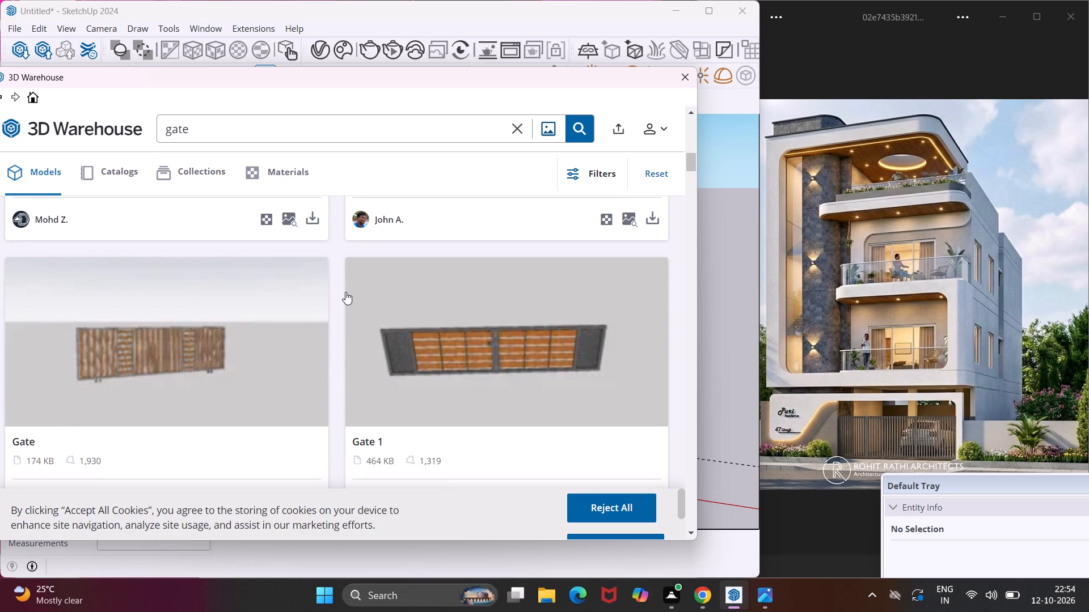
scroll(345, 292, "down", 2)
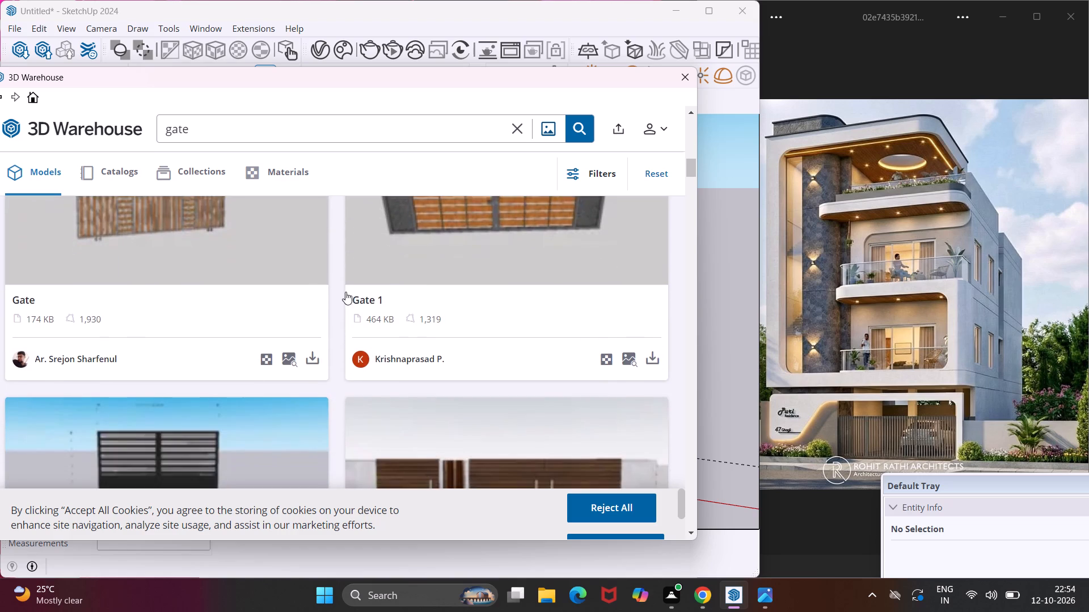
scroll(345, 292, "down", 1)
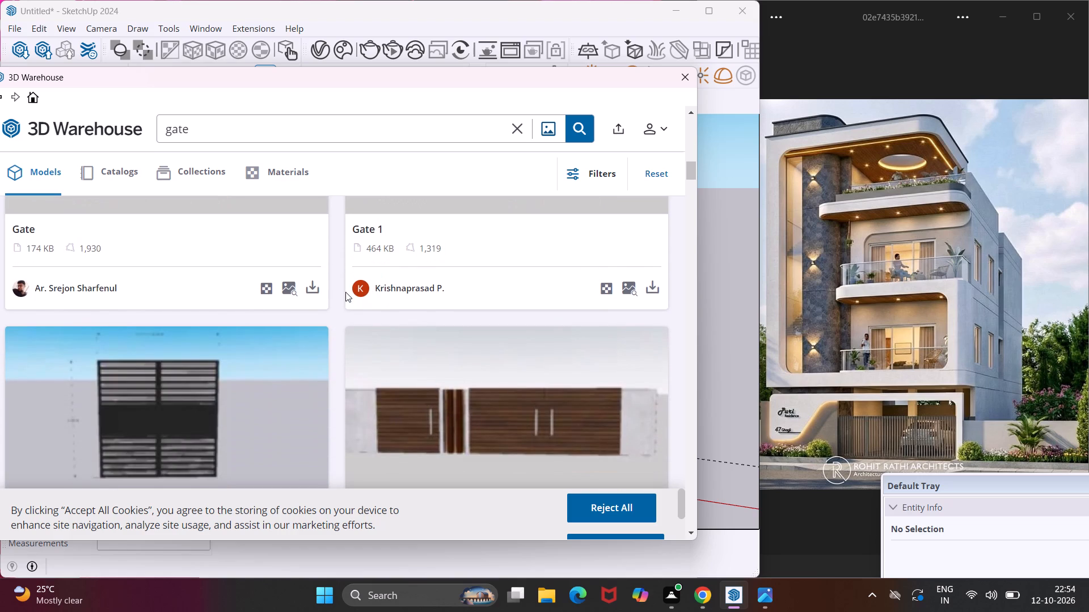
scroll(345, 292, "down", 5)
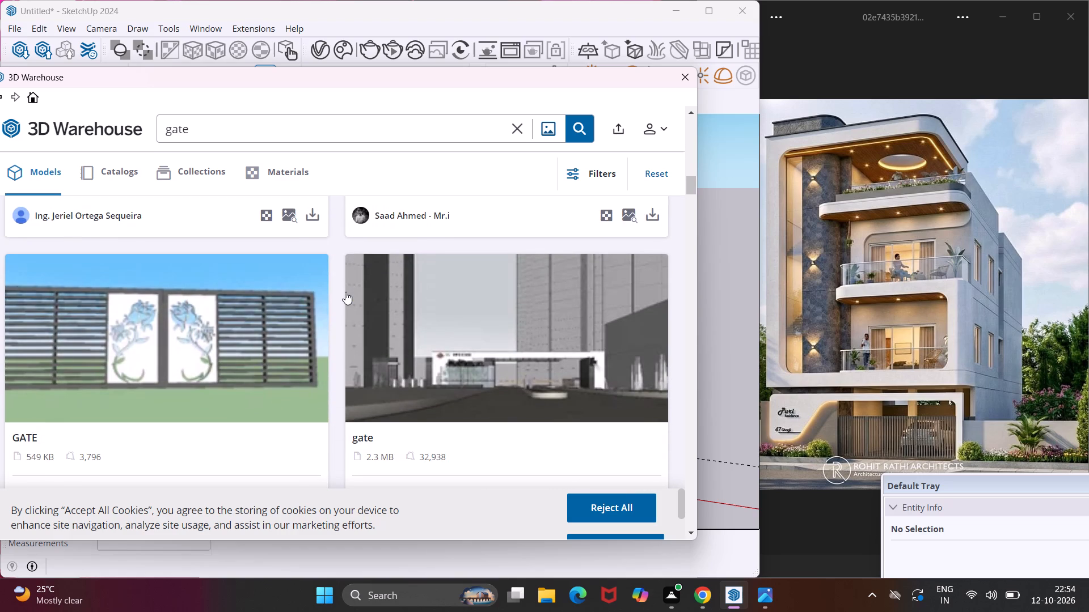
scroll(345, 292, "down", 2)
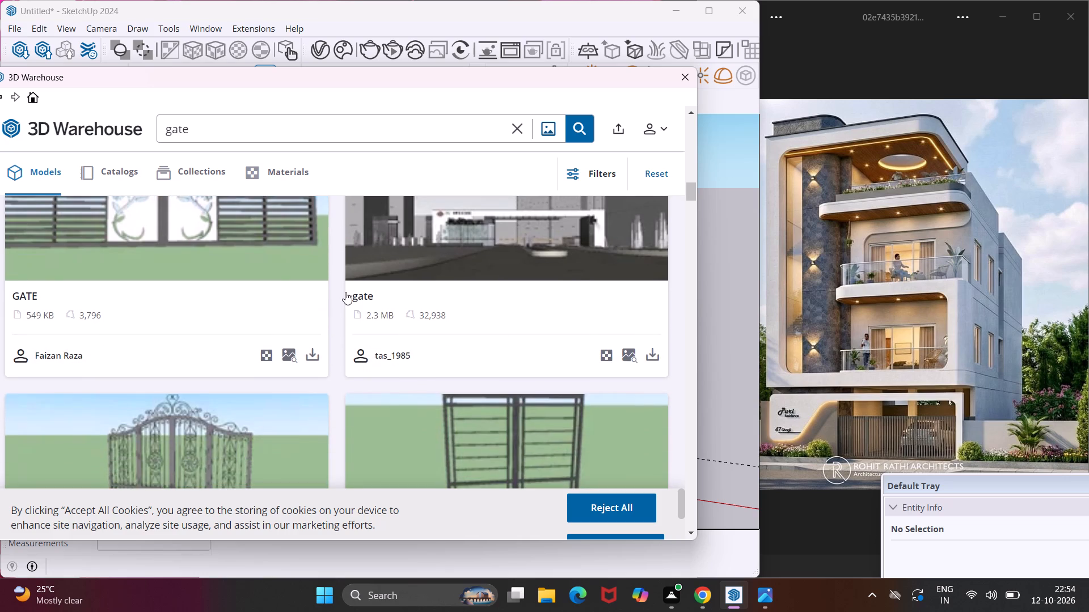
scroll(345, 292, "down", 1)
scroll(345, 292, "up", 1)
left_click(311, 351)
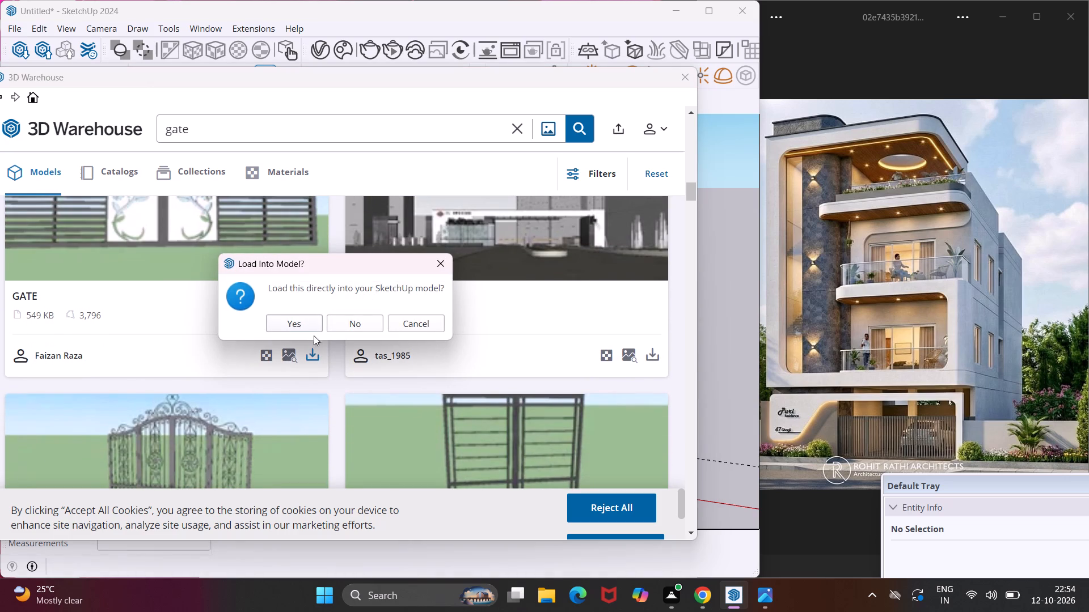
left_click(311, 332)
left_click(311, 325)
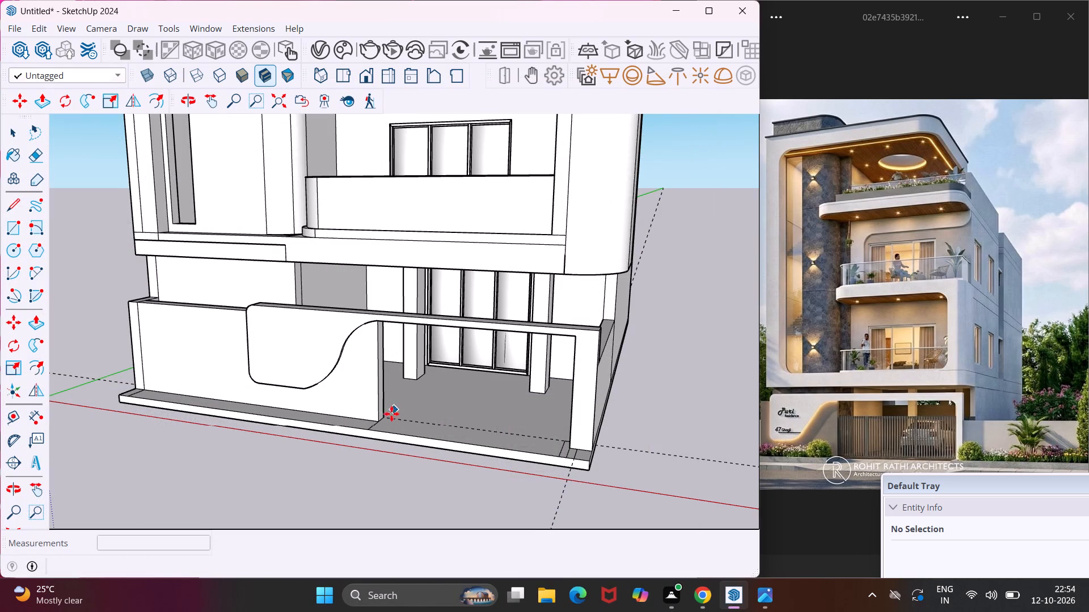
Place the loaded gate component on the open ground outside the boundary wall.
scroll(385, 417, "up", 3)
scroll(385, 418, "down", 2)
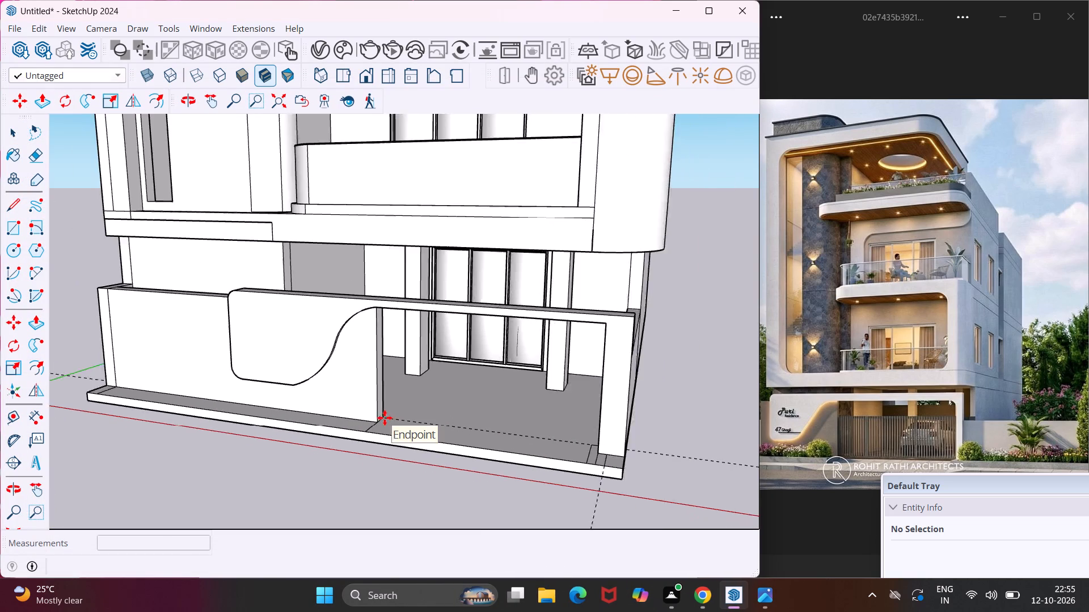
scroll(385, 418, "down", 5)
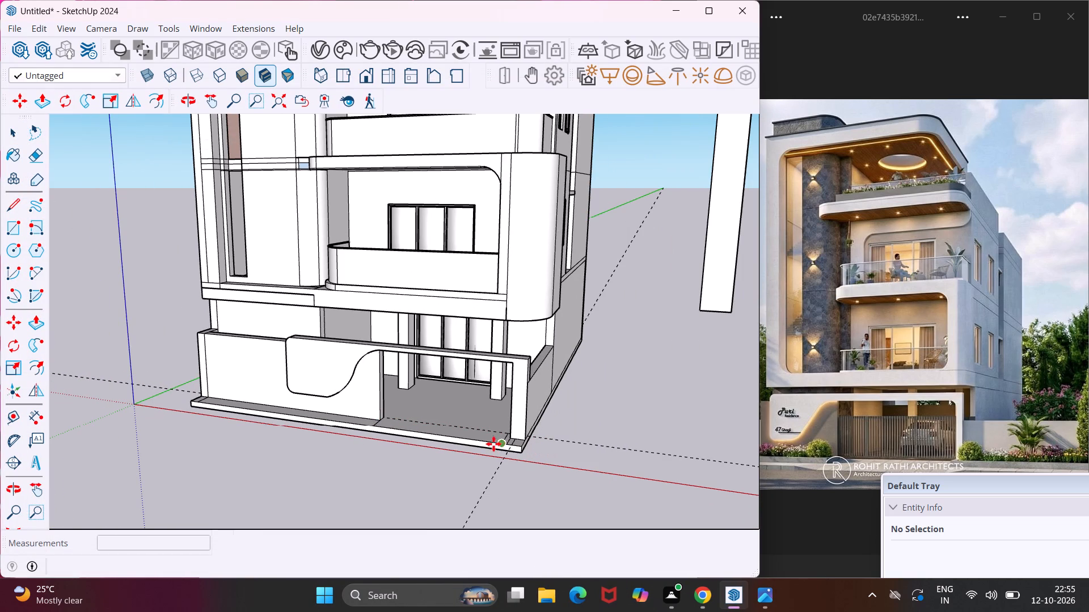
left_click(271, 458)
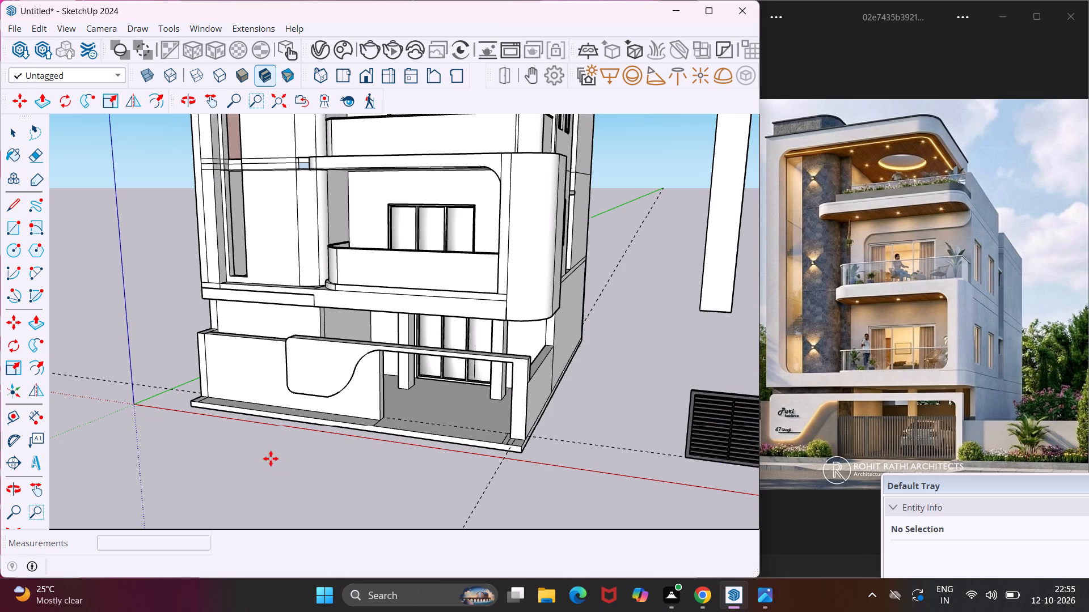
Move the gate by its bottom end corner about 23' 4" into the opening, against the base of the curved panel wall's end face.
scroll(682, 462, "up", 4)
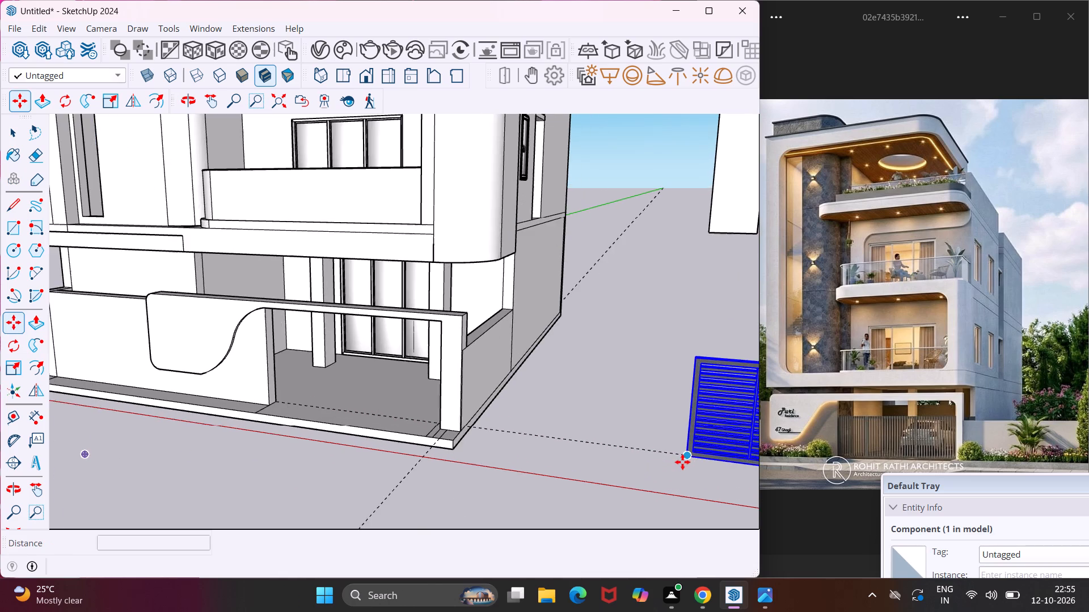
scroll(682, 462, "up", 7)
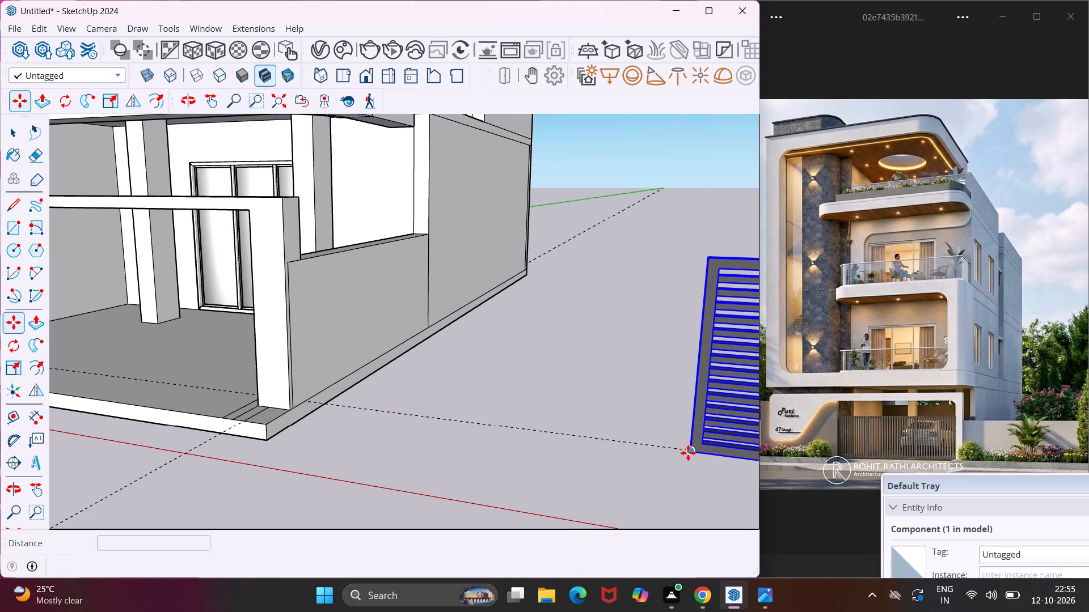
left_click(690, 453)
scroll(486, 460, "down", 9)
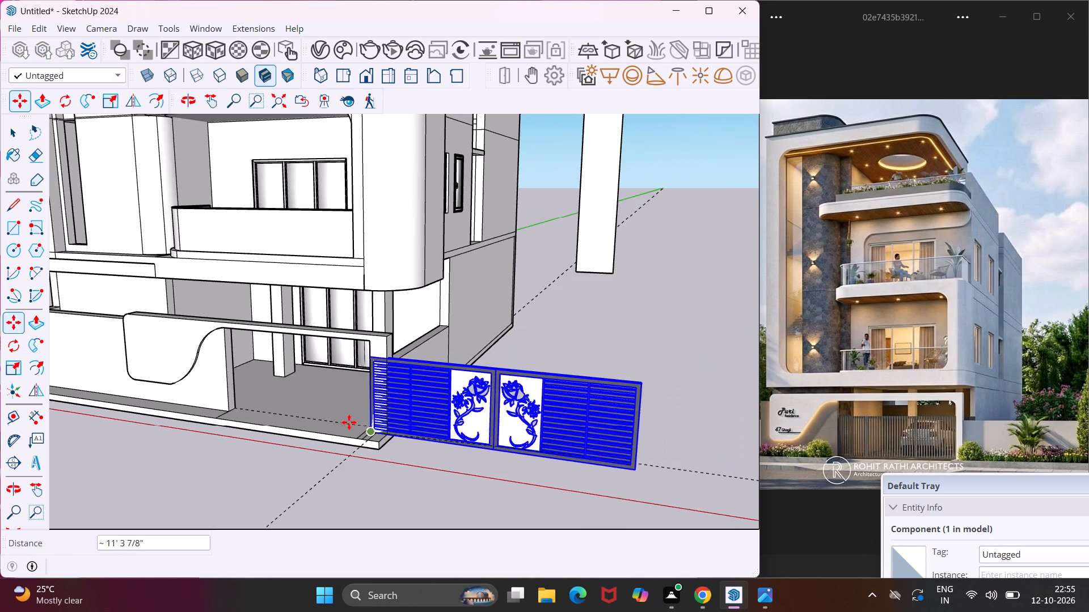
scroll(237, 408, "up", 2)
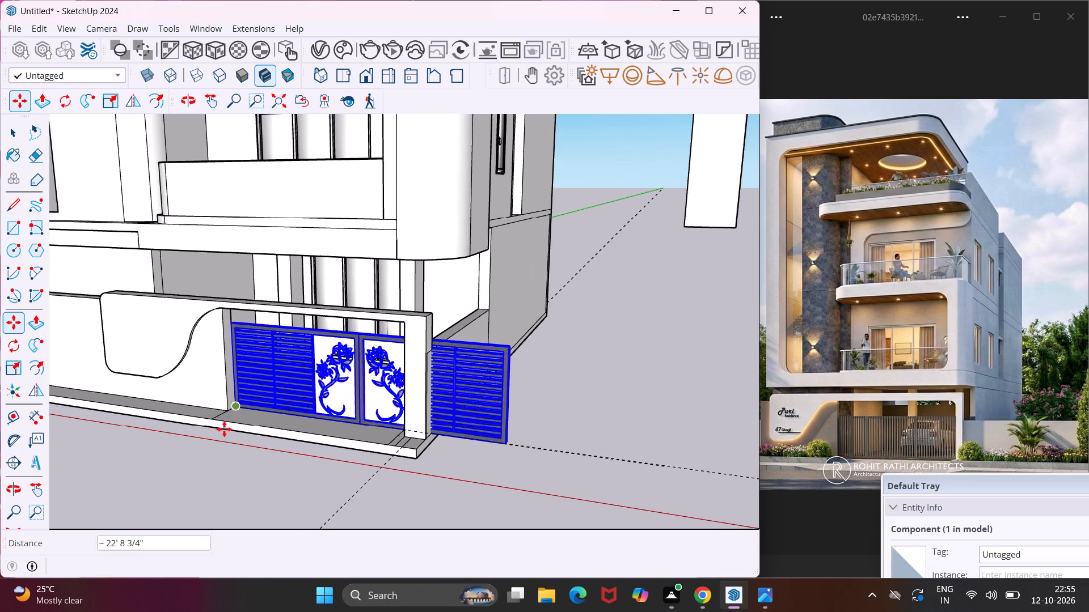
scroll(224, 429, "up", 6)
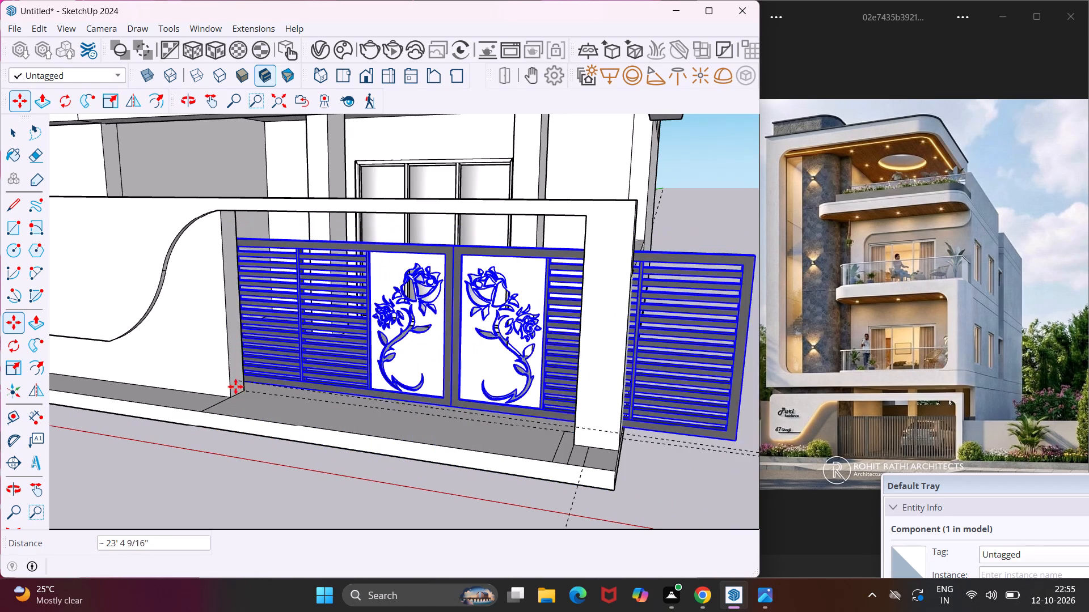
scroll(236, 392, "up", 6)
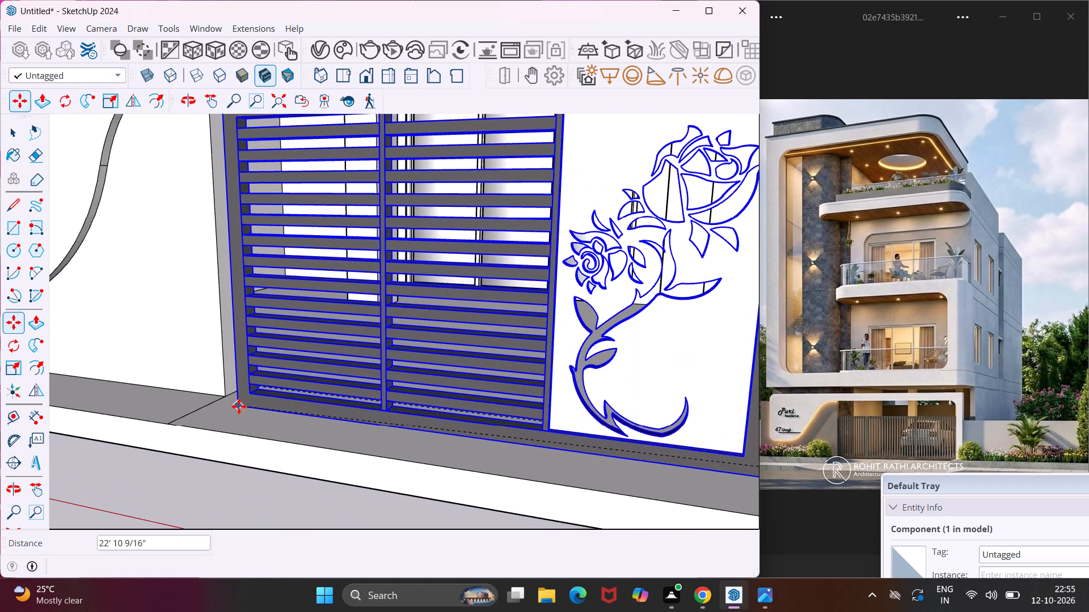
scroll(232, 393, "up", 3)
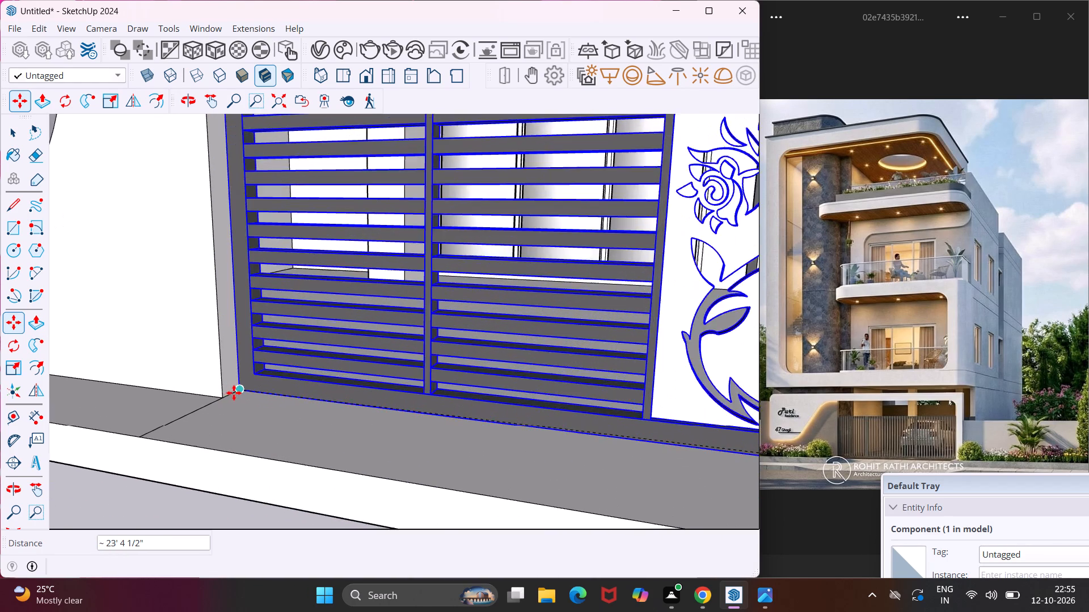
scroll(234, 393, "up", 3)
left_click(234, 393)
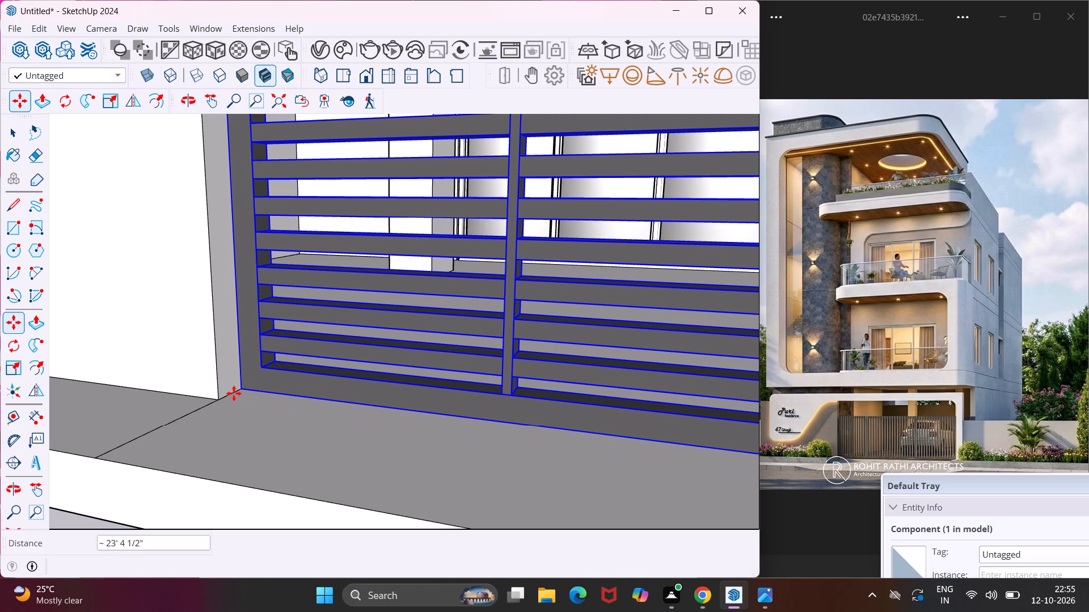
key("Escape")
Scale the gate along the red axis to about 0.68 so its far end meets the gate post's inner face.
key("space")
left_click(264, 372)
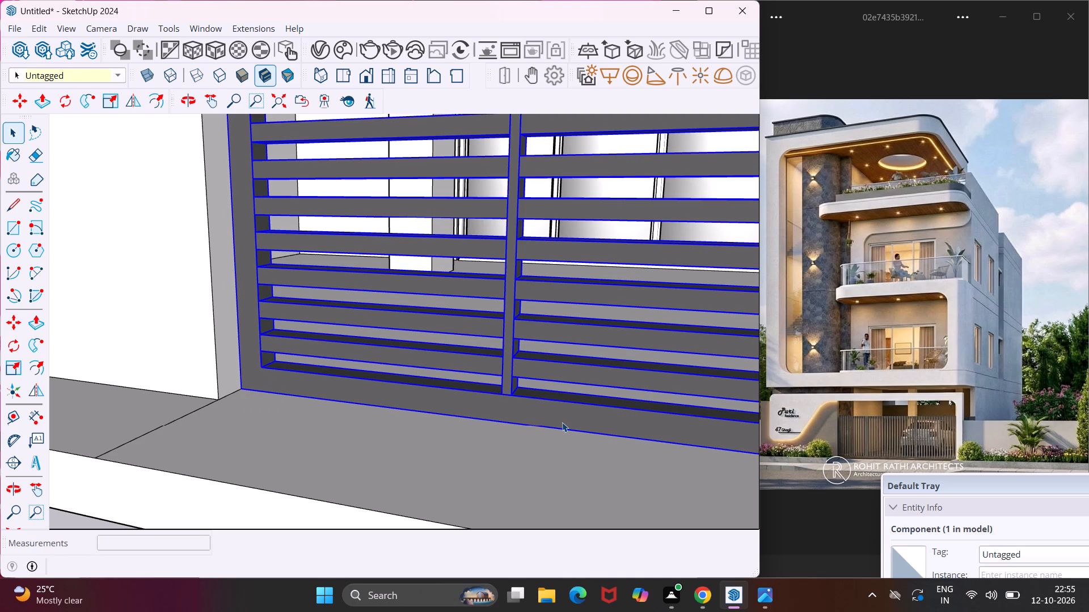
scroll(339, 291, "down", 16)
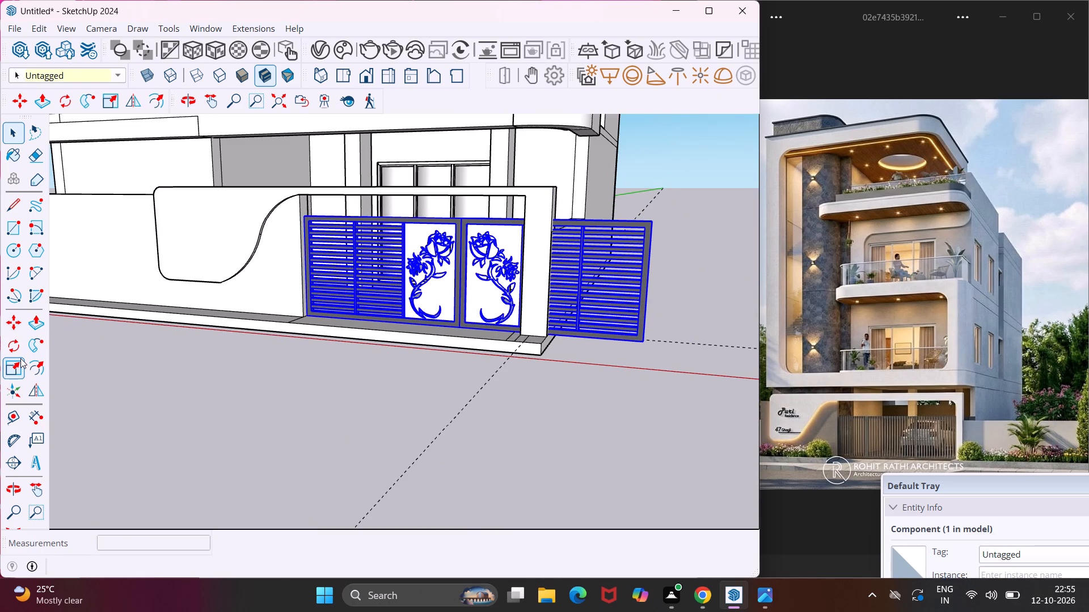
left_click(20, 359)
middle_click_drag(614, 289, 541, 286)
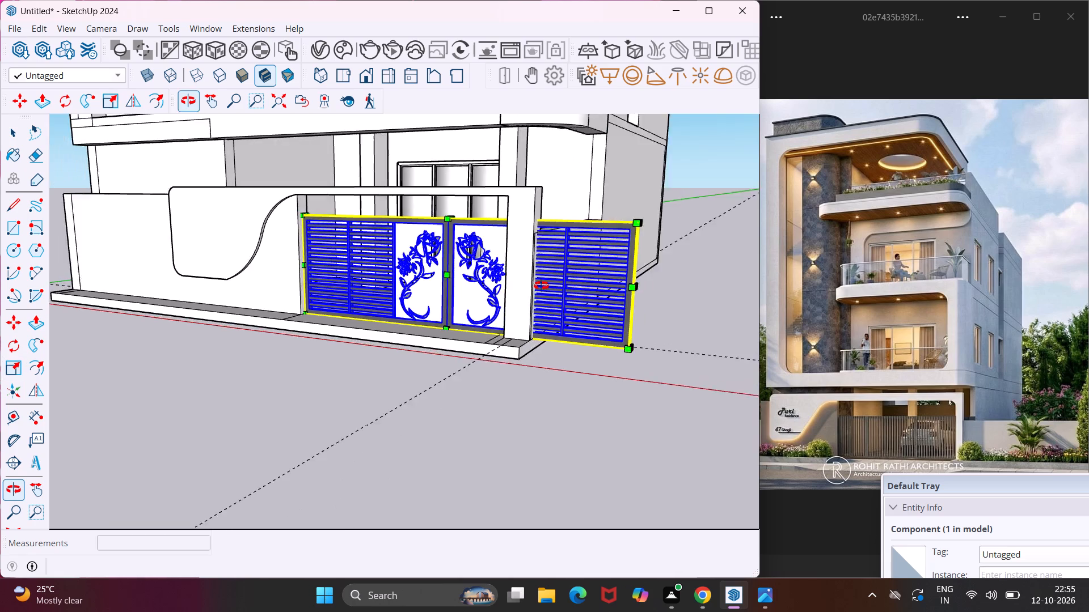
middle_click_drag(541, 286, 441, 272)
scroll(508, 277, "up", 7)
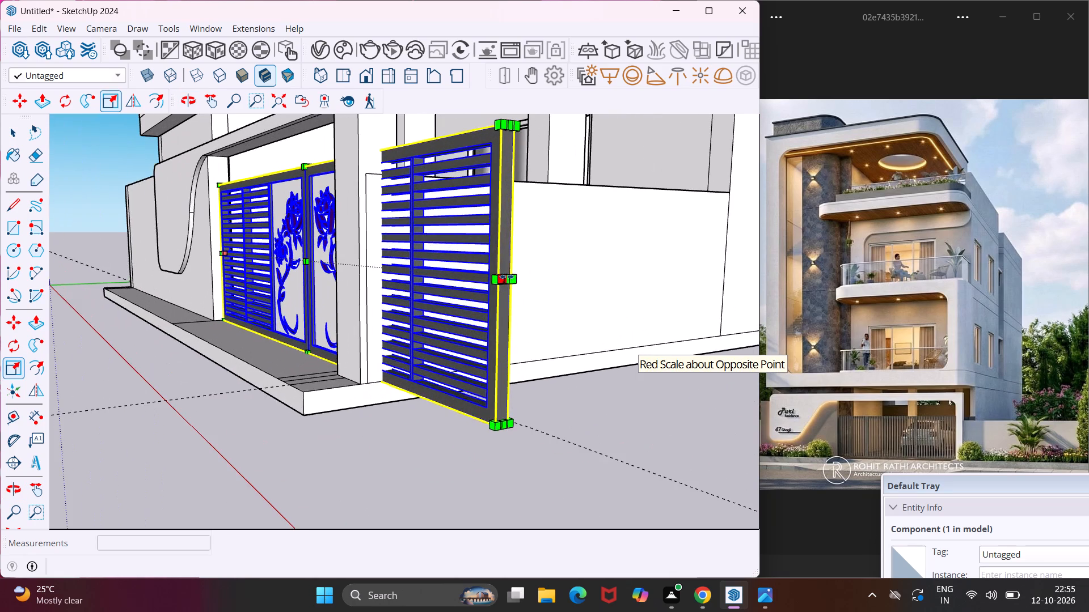
scroll(507, 279, "up", 7)
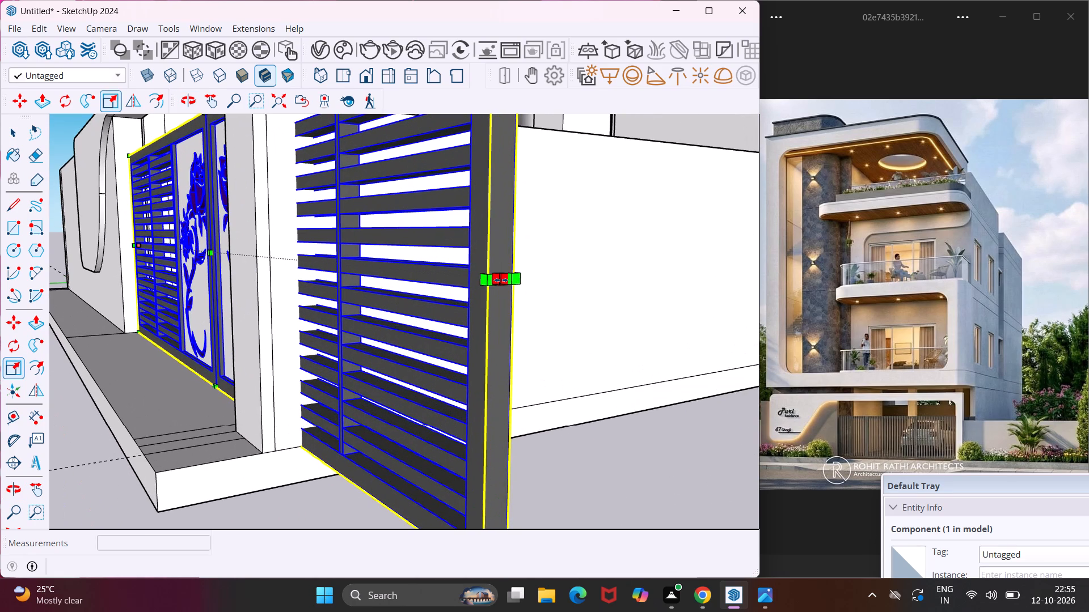
scroll(501, 280, "up", 7)
left_click(501, 280)
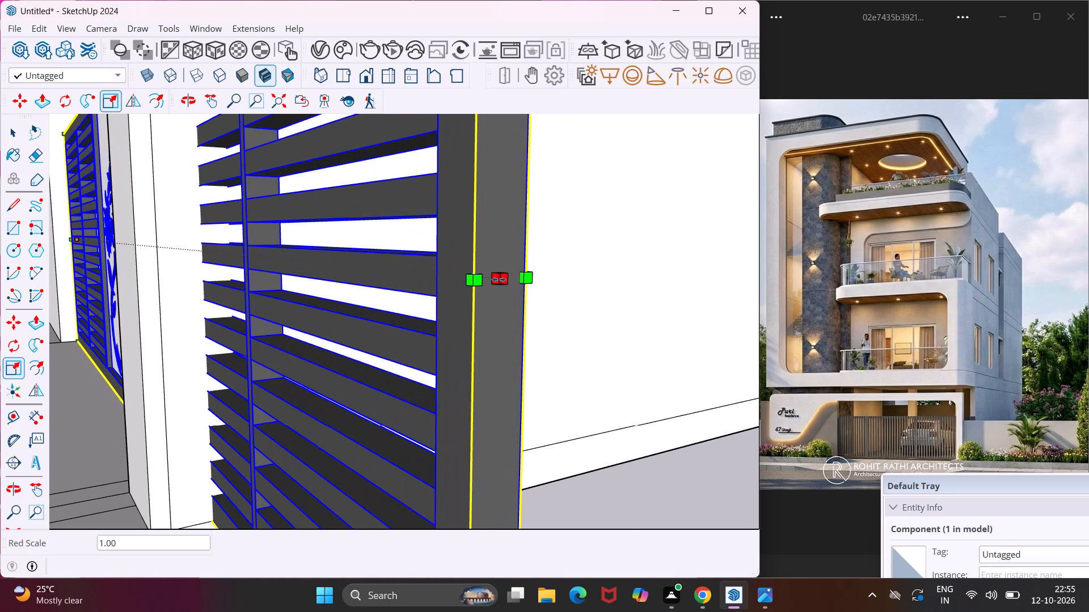
scroll(391, 239, "down", 5)
middle_click_drag(216, 240, 259, 252)
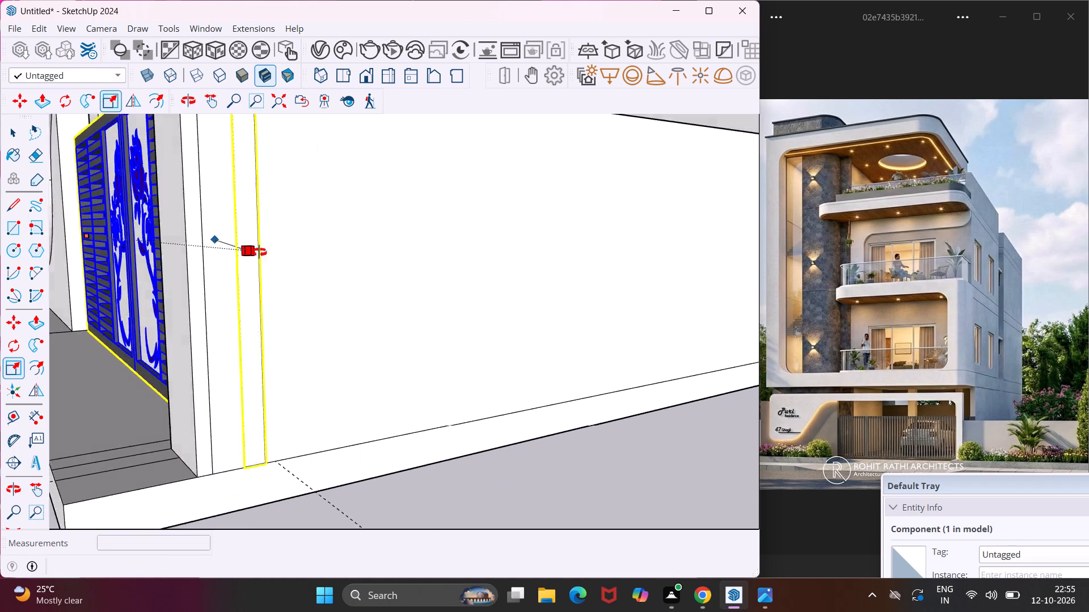
middle_click_drag(259, 252, 633, 296)
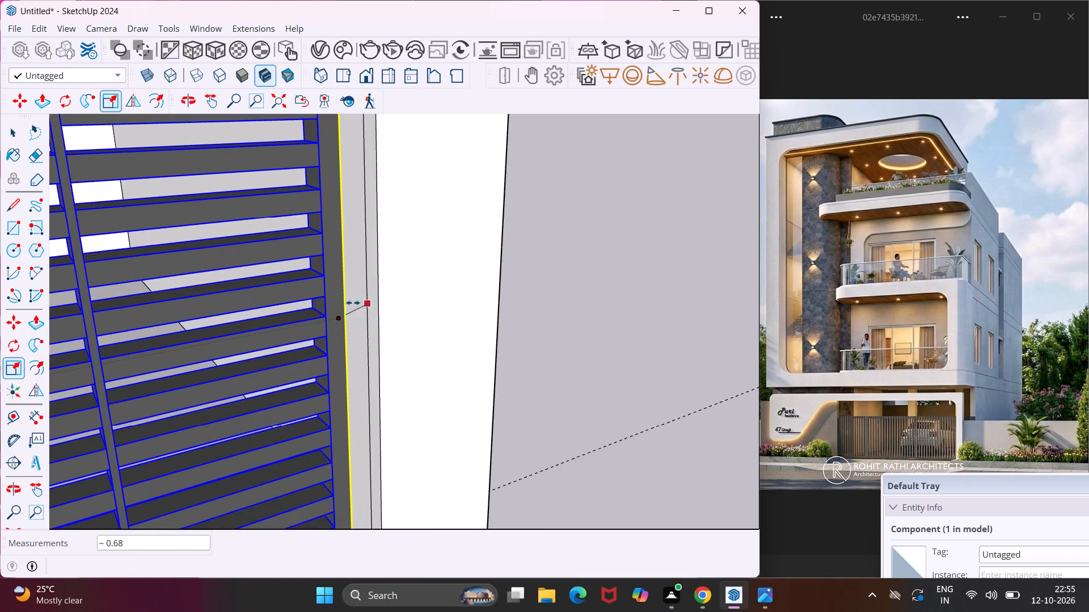
left_click(341, 301)
key("Escape")
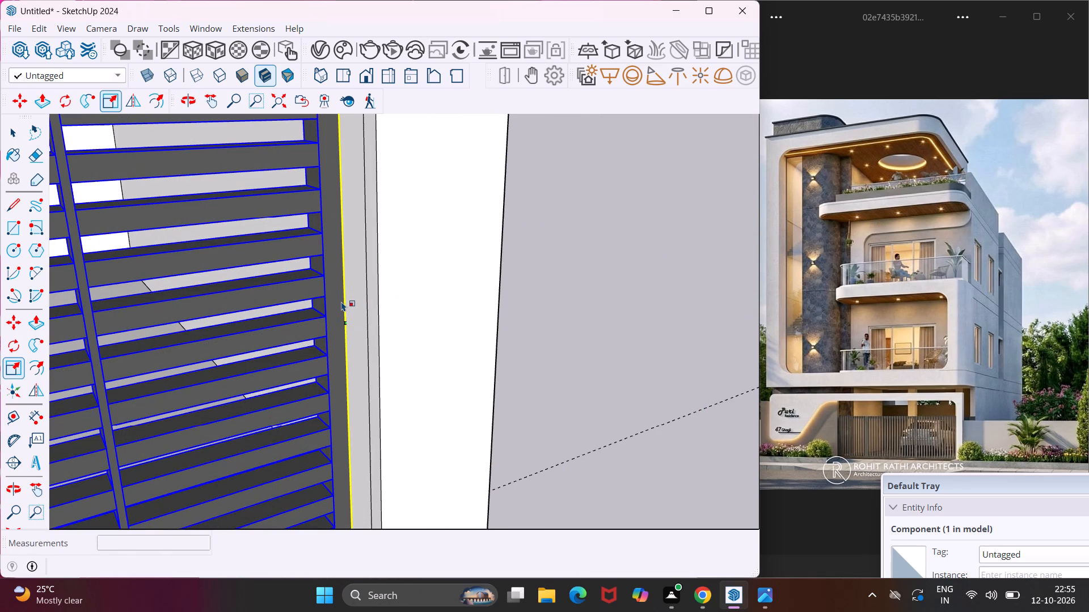
key("space")
Draw a line about 17' 2" long along the front ledge, parallel to the curved panel wall, from the side-wall end line to the gate opening line.
scroll(347, 274, "down", 16)
scroll(327, 285, "down", 5)
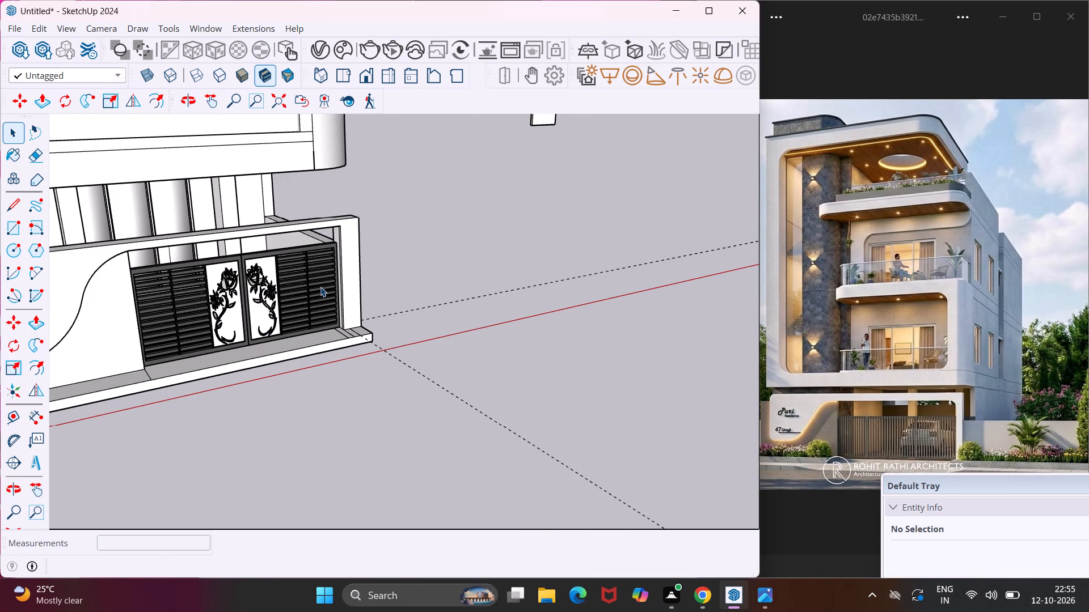
scroll(244, 336, "down", 2)
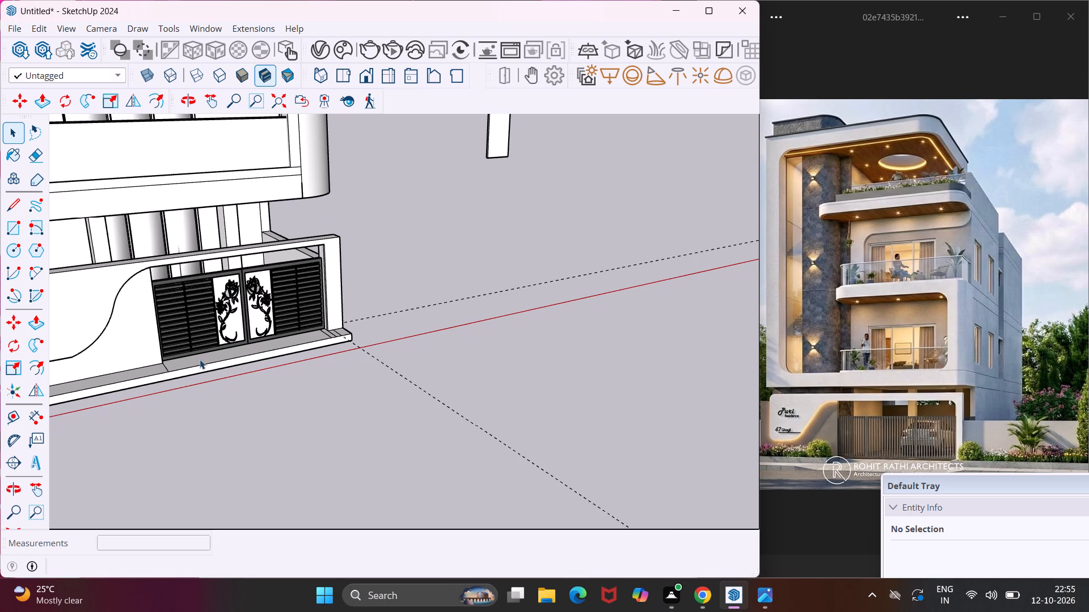
middle_click_drag(197, 359, 346, 346)
middle_click_drag(294, 361, 365, 341)
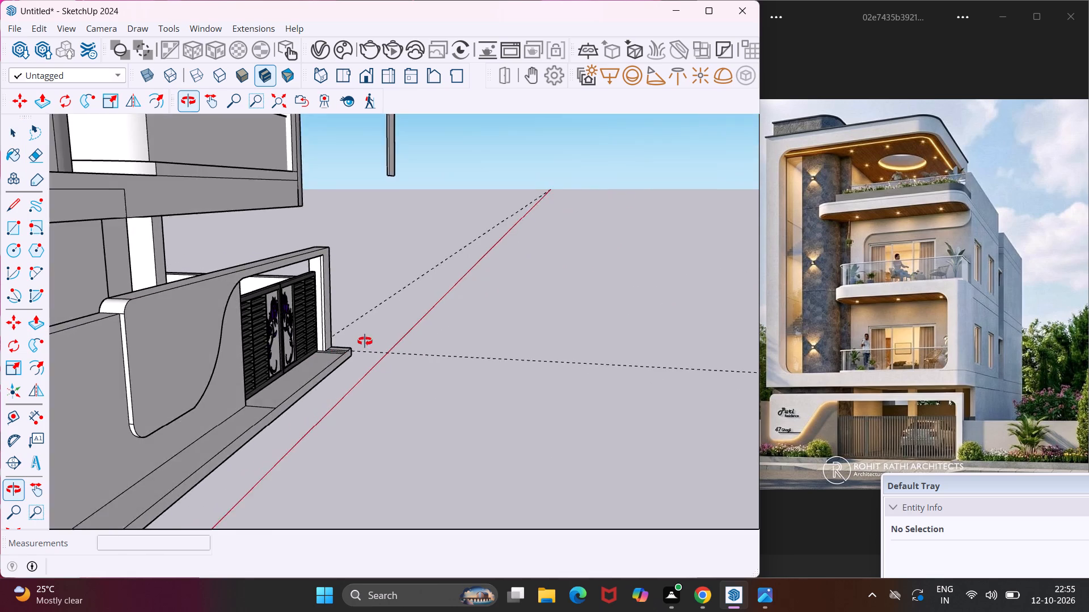
middle_click_drag(365, 341, 410, 312)
scroll(377, 320, "down", 5)
middle_click_drag(315, 380, 278, 389)
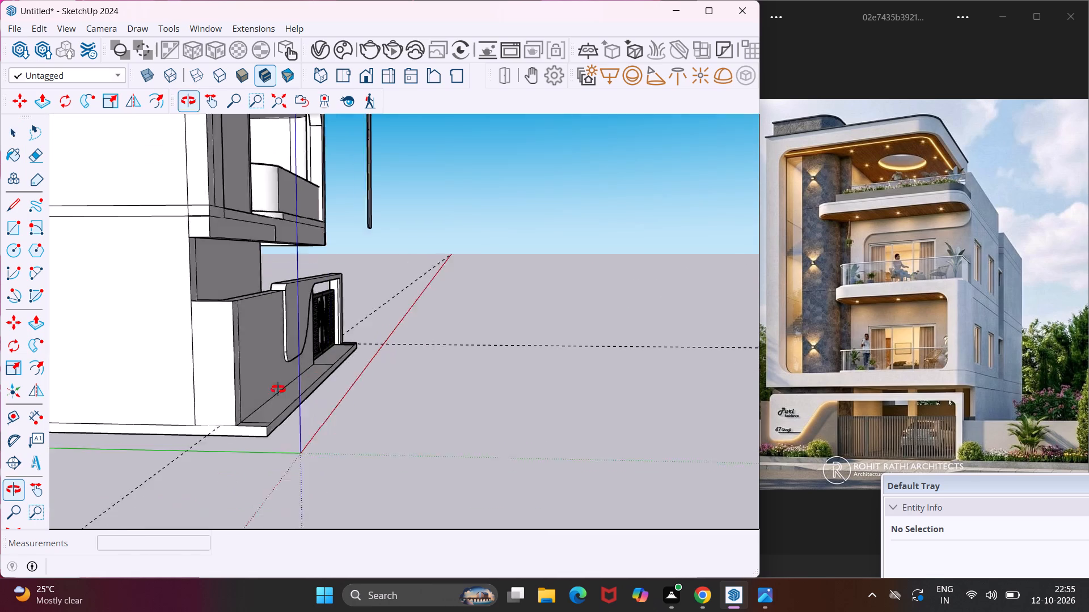
middle_click_drag(278, 389, 183, 413)
middle_click_drag(175, 413, 62, 473)
scroll(62, 473, "up", 4)
middle_click_drag(225, 372, 75, 479)
scroll(107, 326, "up", 4)
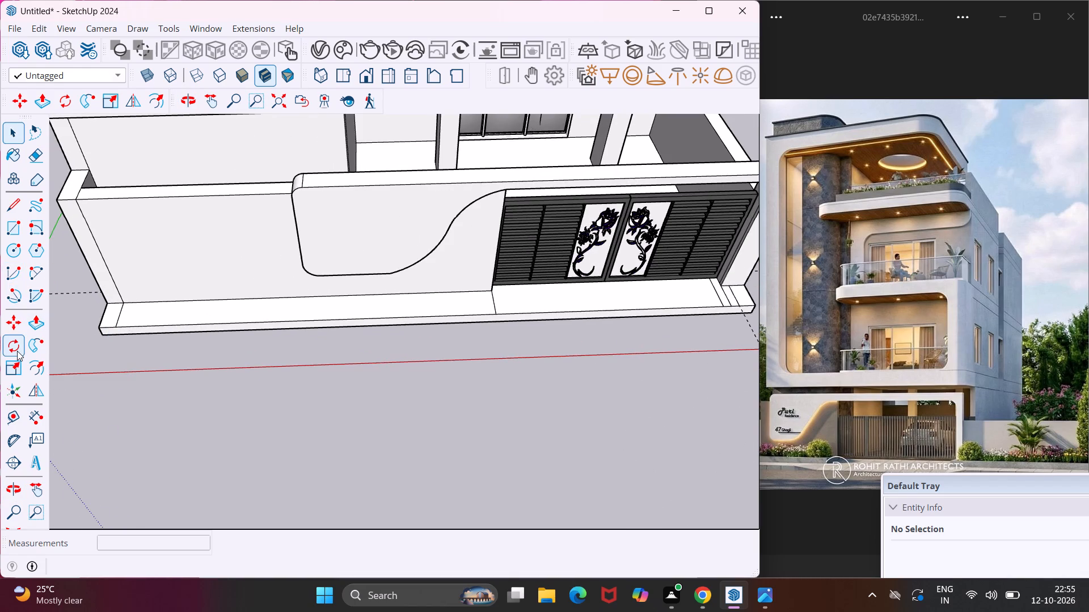
left_click(21, 214)
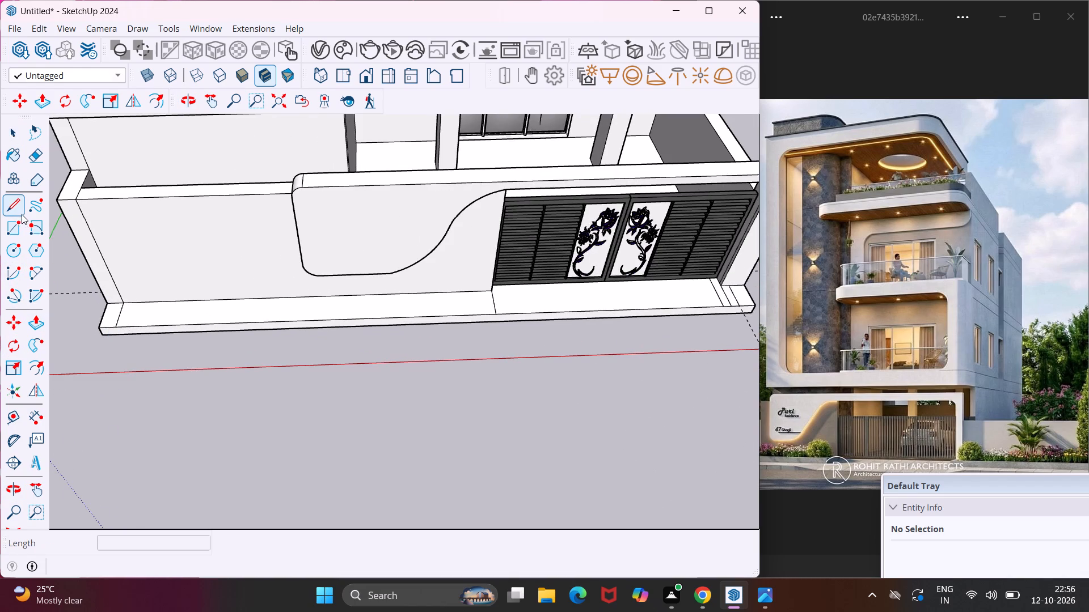
scroll(119, 317, "up", 6)
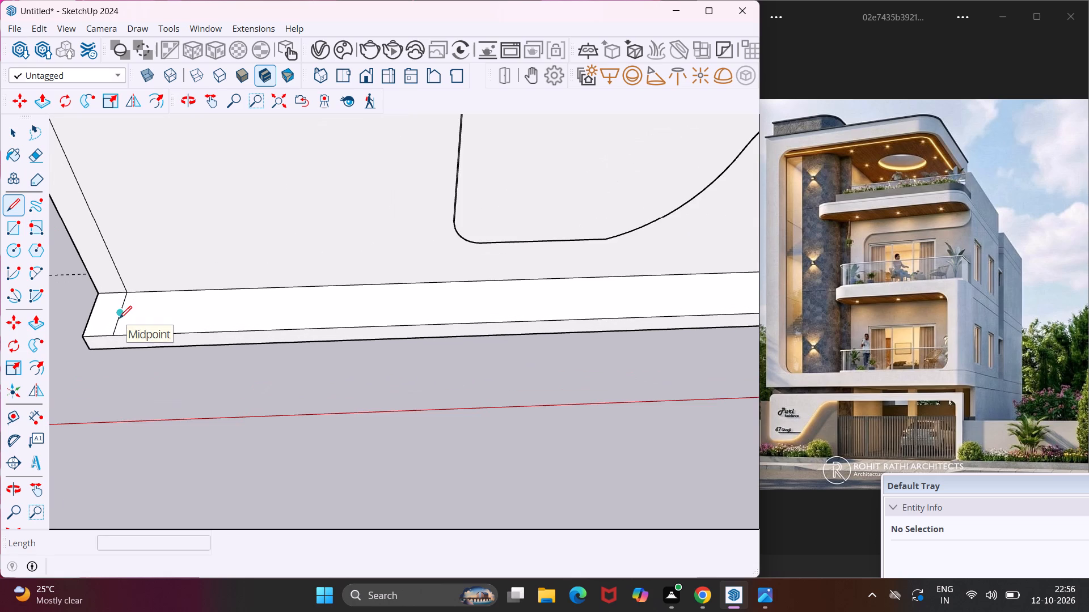
scroll(119, 321, "up", 6)
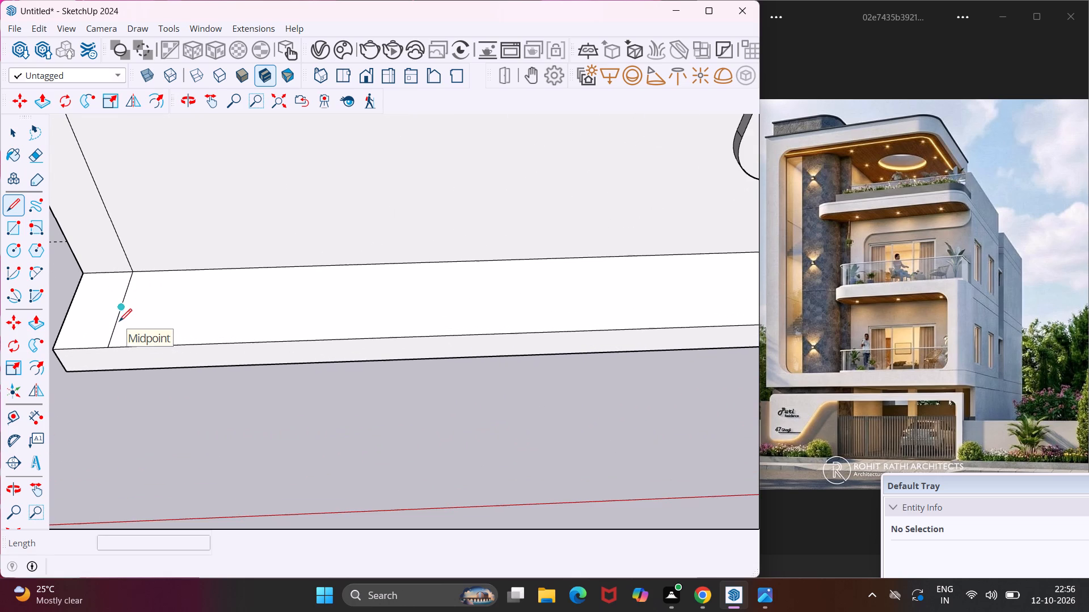
left_click(117, 325)
scroll(184, 333, "down", 2)
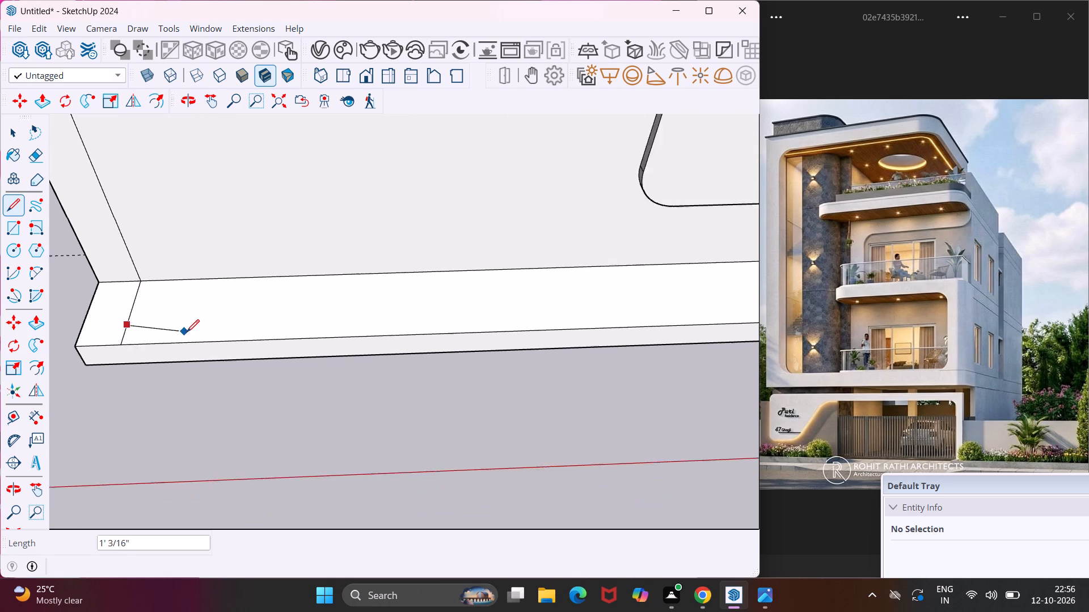
scroll(187, 332, "down", 8)
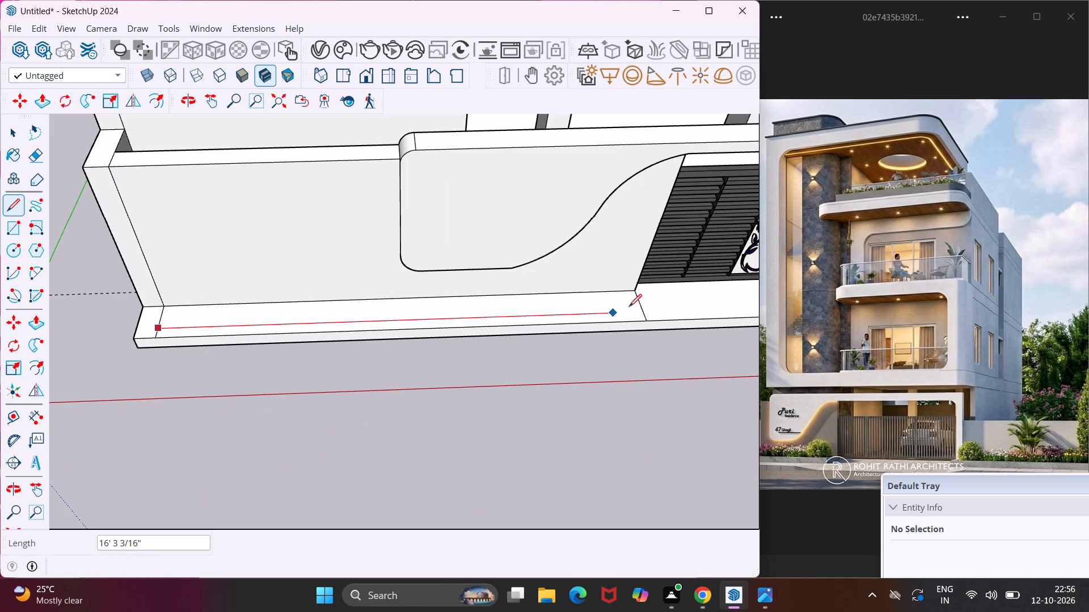
scroll(640, 306, "up", 7)
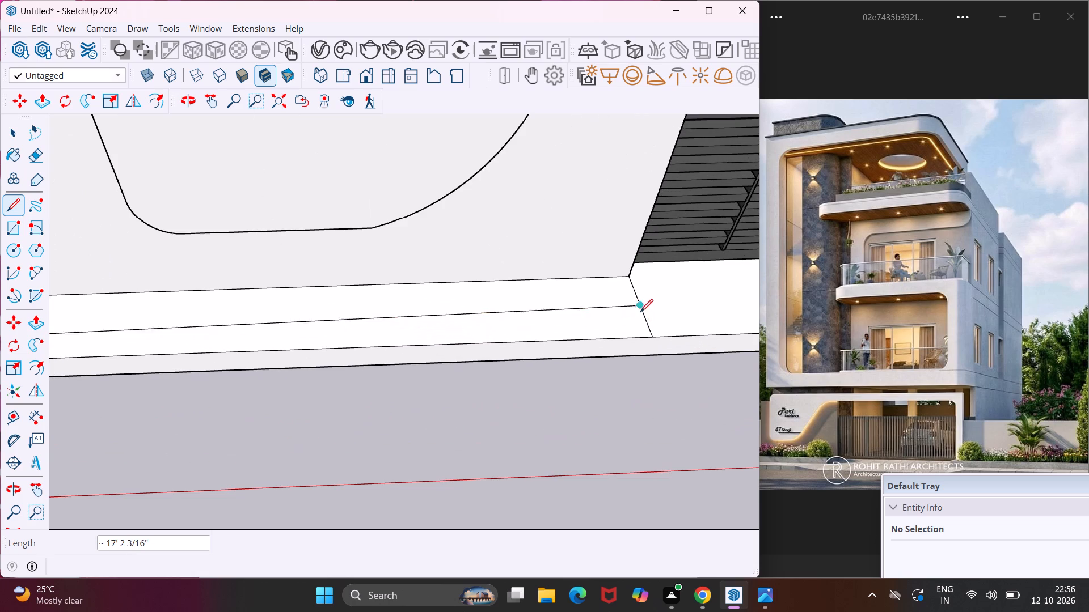
left_click(646, 320)
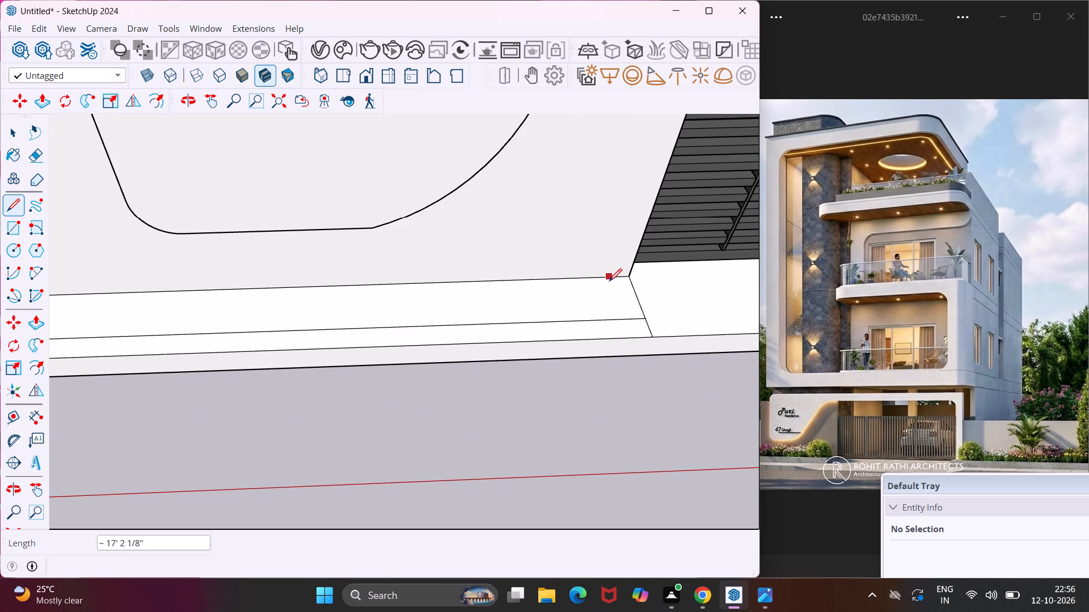
Draw a cross line about 1' 1" long from the wall base to the new ledge line, just before the gate opening.
left_click(609, 280)
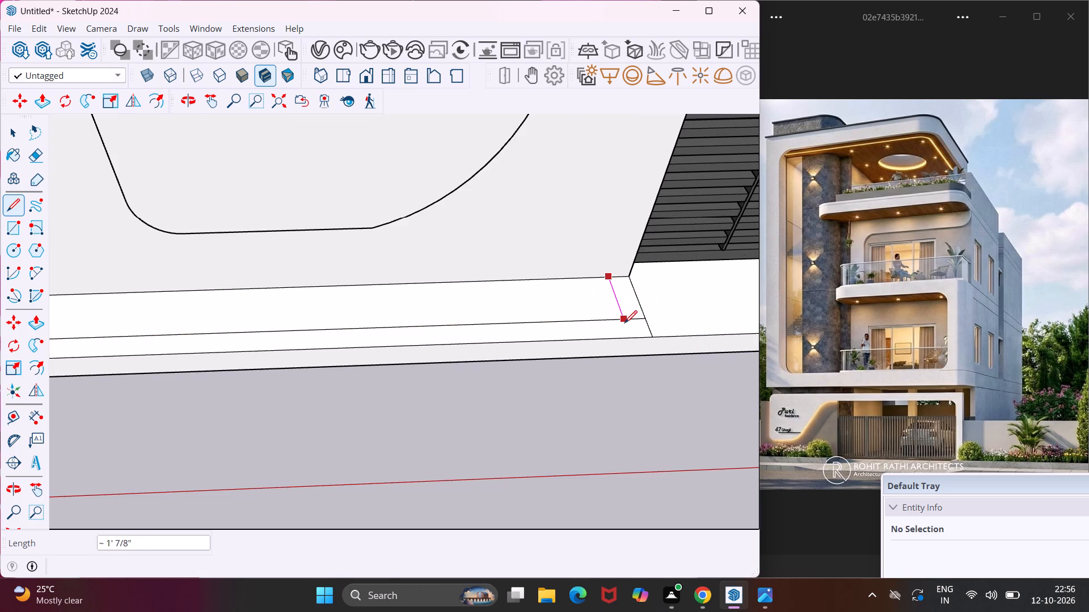
left_click(624, 323)
key("Escape")
Draw a 9" line across the ledge in front of the gate post, parallel to the ledge's front edge.
scroll(495, 307, "down", 5)
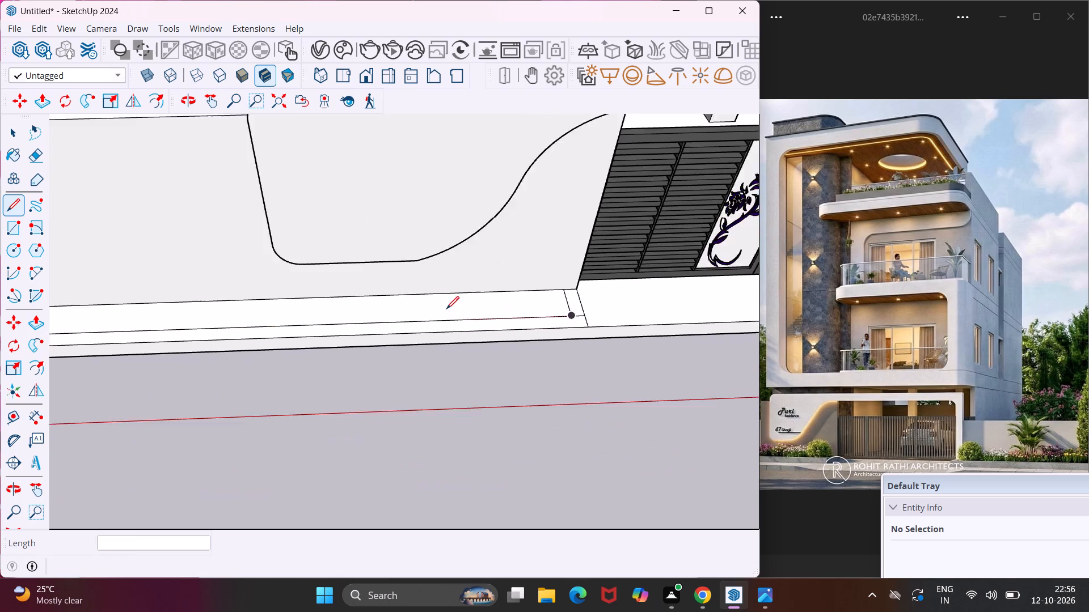
scroll(443, 308, "down", 9)
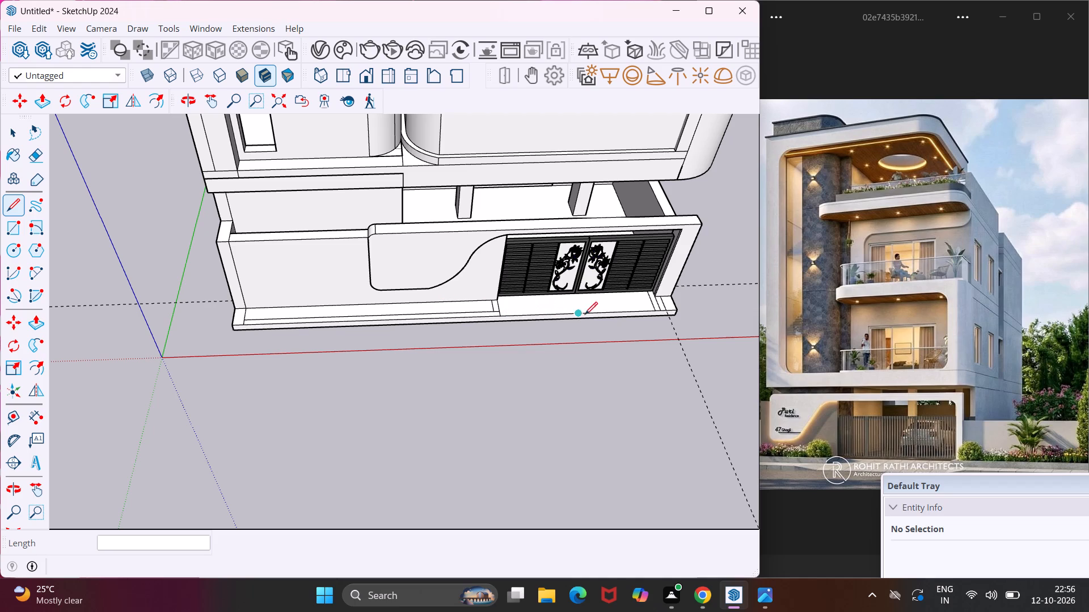
scroll(674, 305, "up", 5)
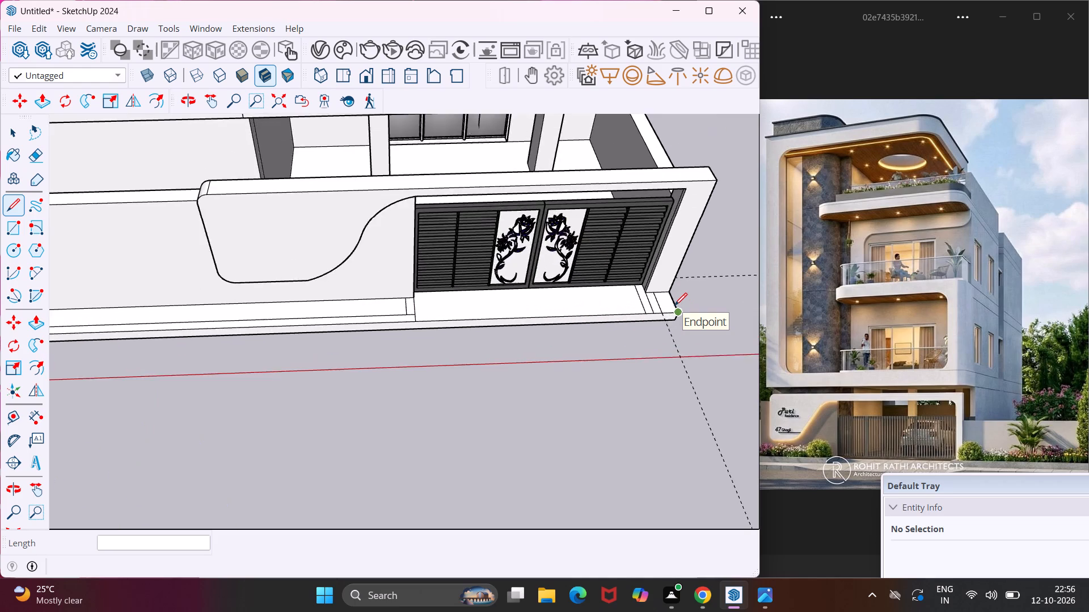
scroll(674, 305, "up", 8)
left_click(676, 308)
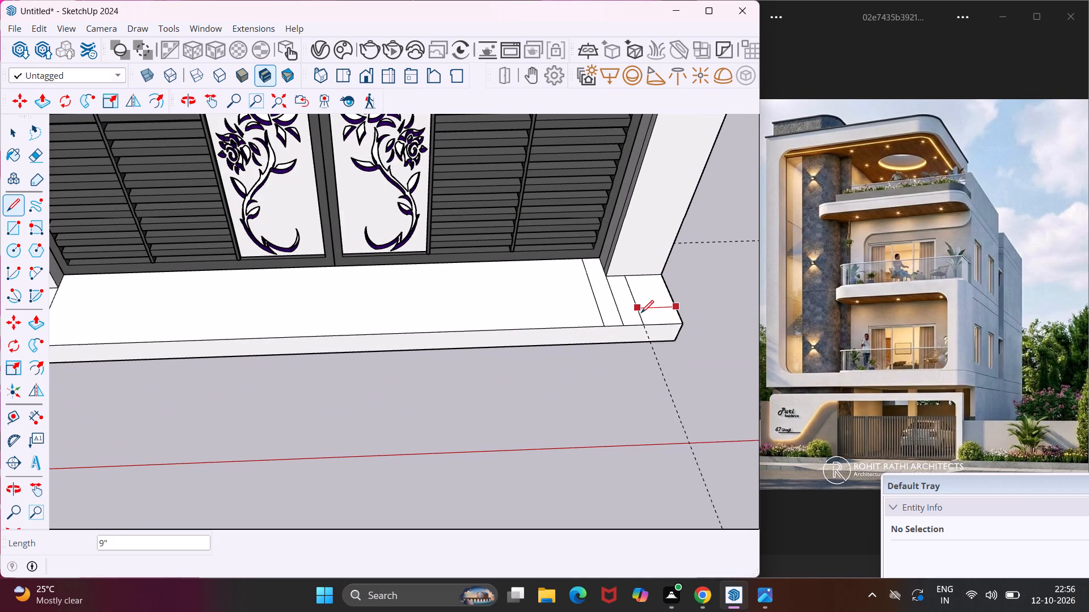
key("Escape")
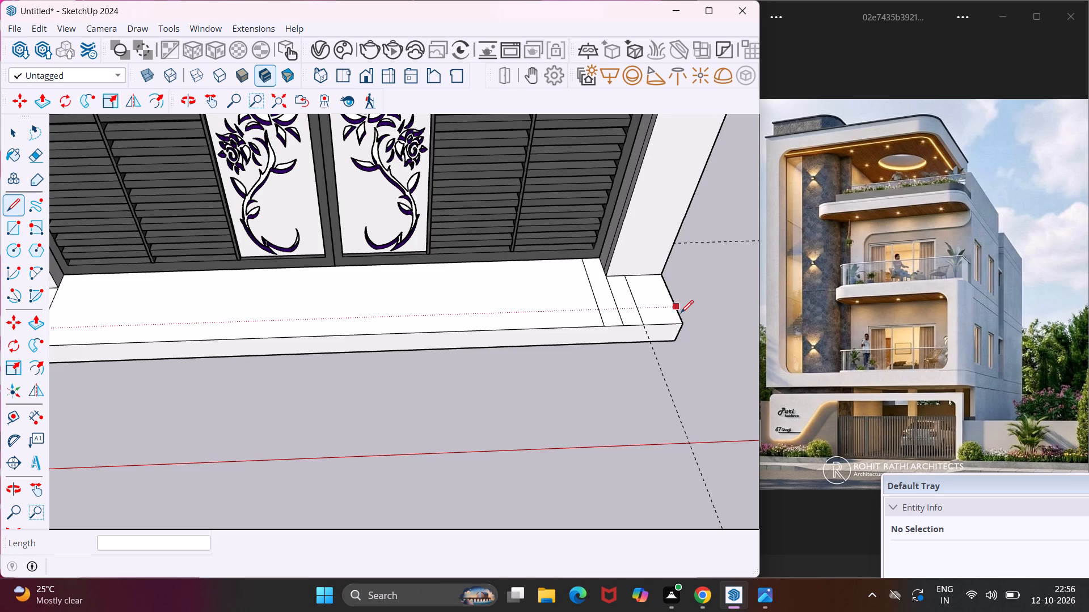
scroll(681, 313, "up", 8)
left_click(679, 312)
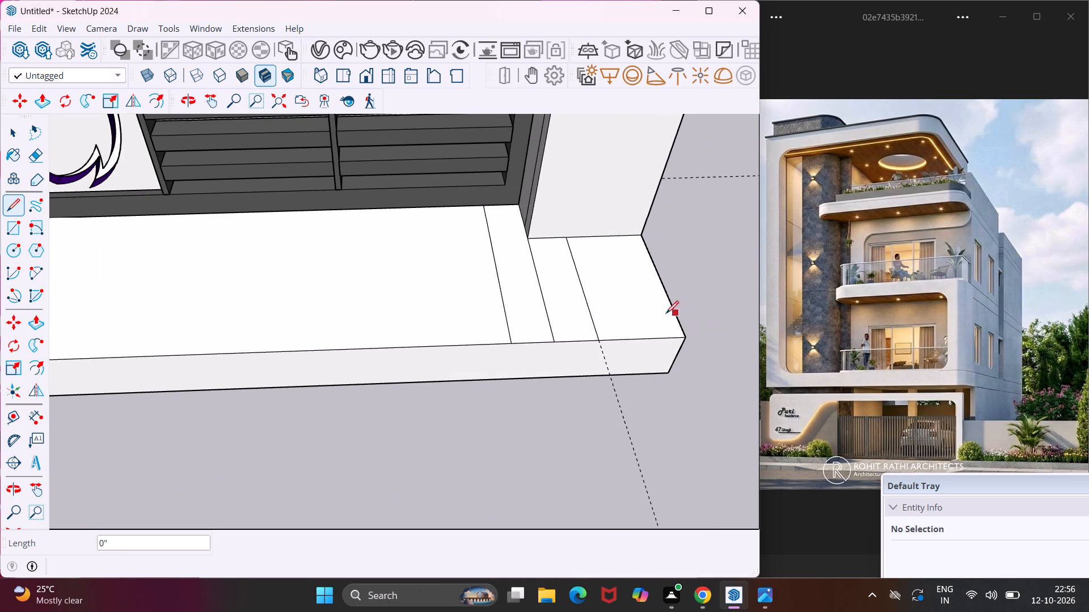
left_click(594, 319)
key("Escape")
Push/Pull the narrow cross strip beside the curved panel wall's gate end and the long front ledge strip up 1 13/16".
key("space")
scroll(617, 306, "down", 17)
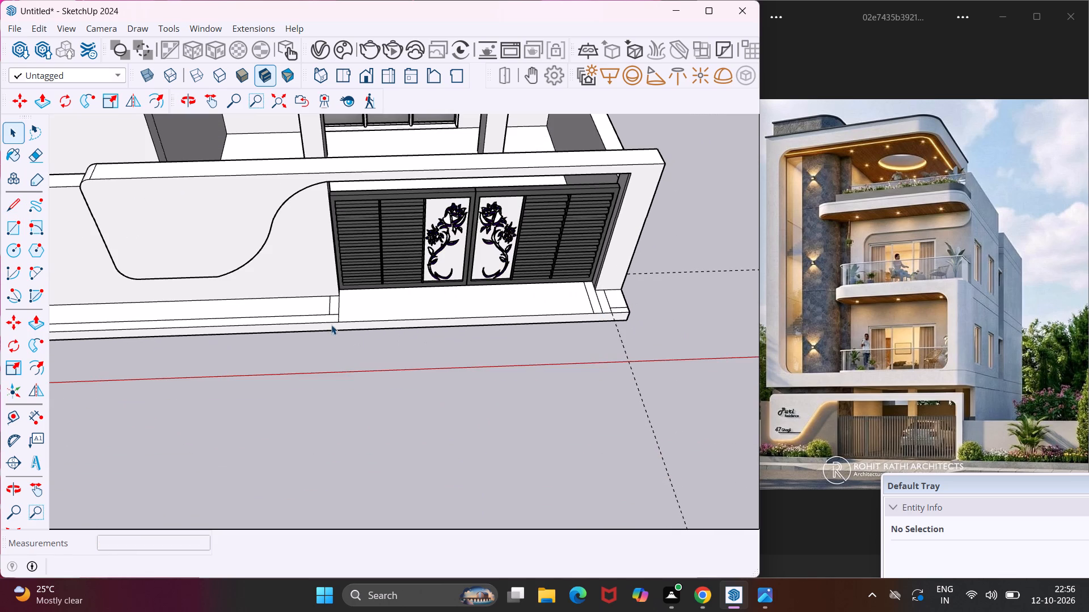
scroll(335, 301, "up", 9)
left_click(331, 312)
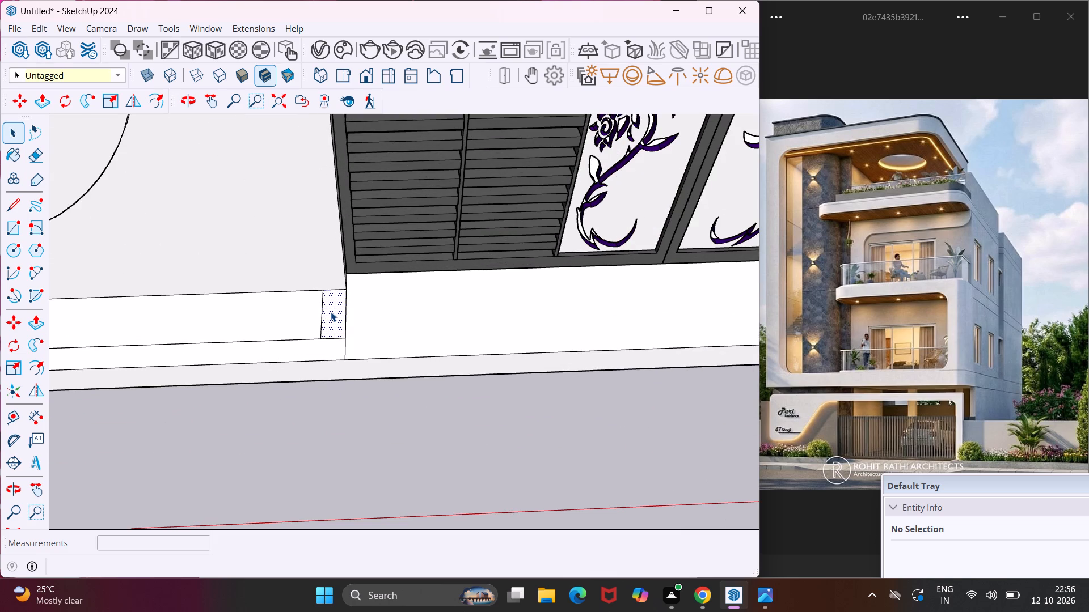
key("p")
left_click(331, 312)
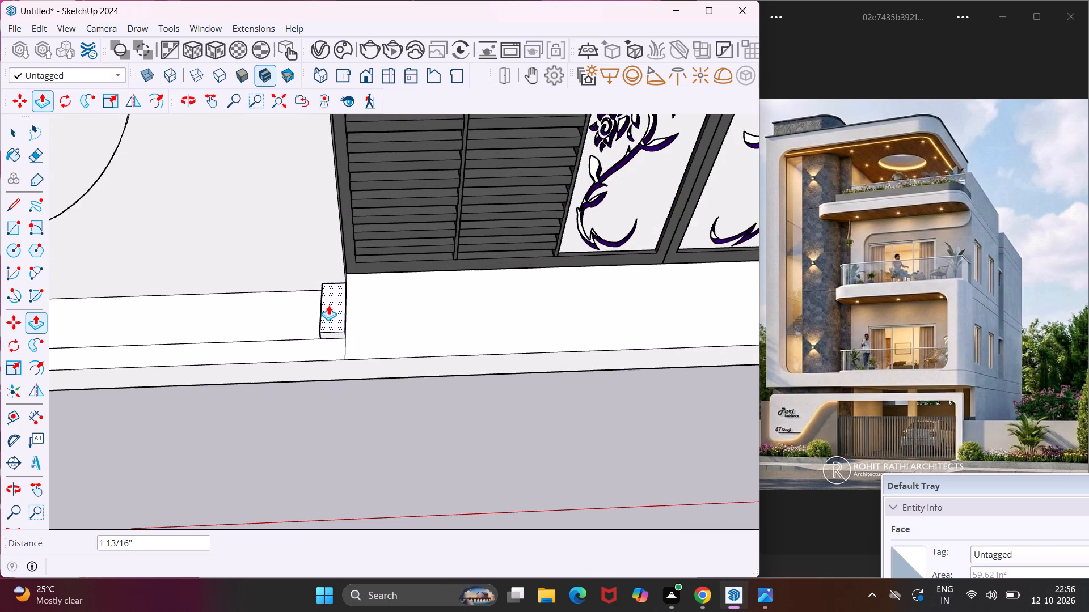
left_click(328, 305)
key("Escape")
left_click(324, 341)
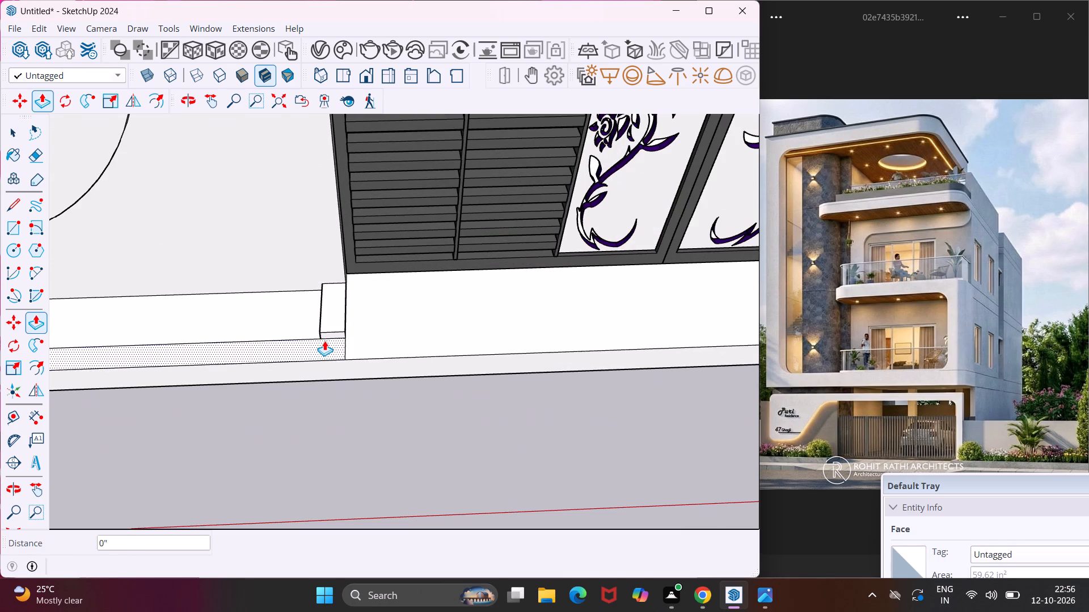
left_click(334, 320)
Push/Pull the ledge's end strip in front of the side wall up 1 13/16", level with the raised front strip.
scroll(335, 314, "down", 18)
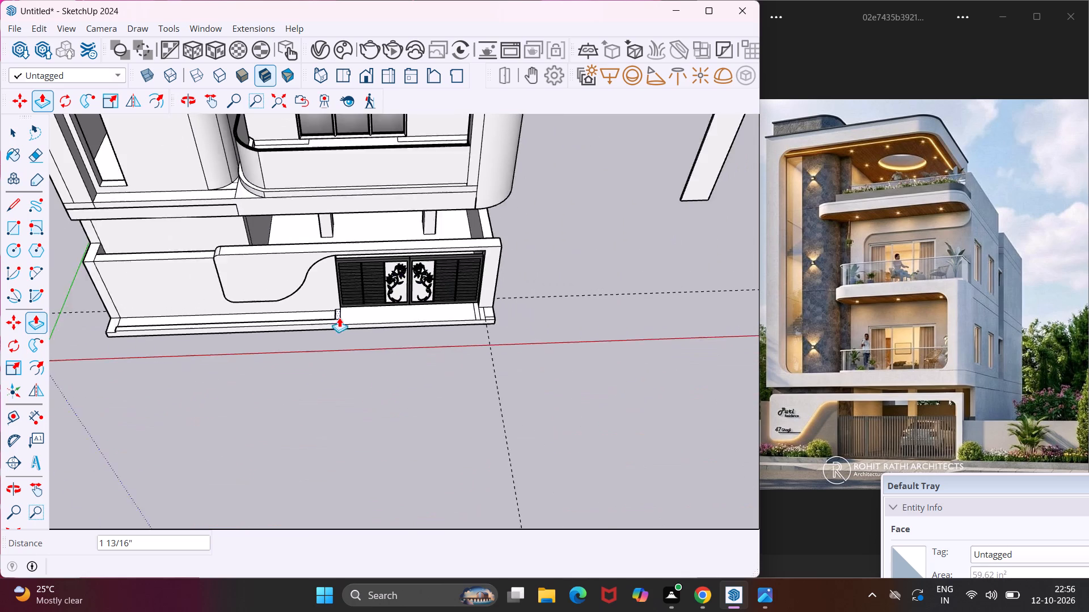
scroll(130, 322, "up", 10)
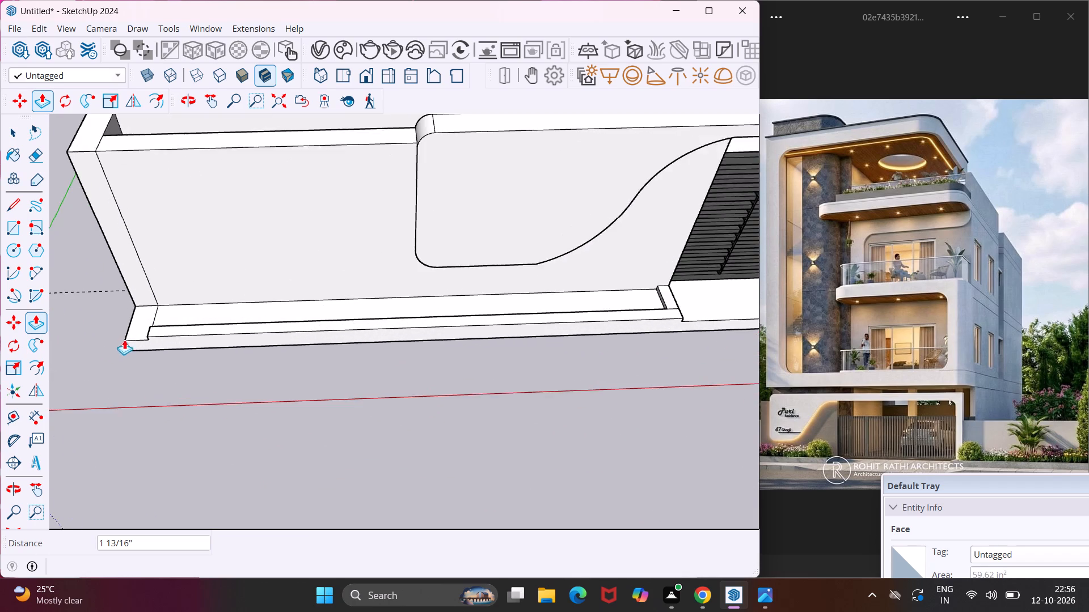
scroll(124, 339, "up", 9)
left_click(150, 316)
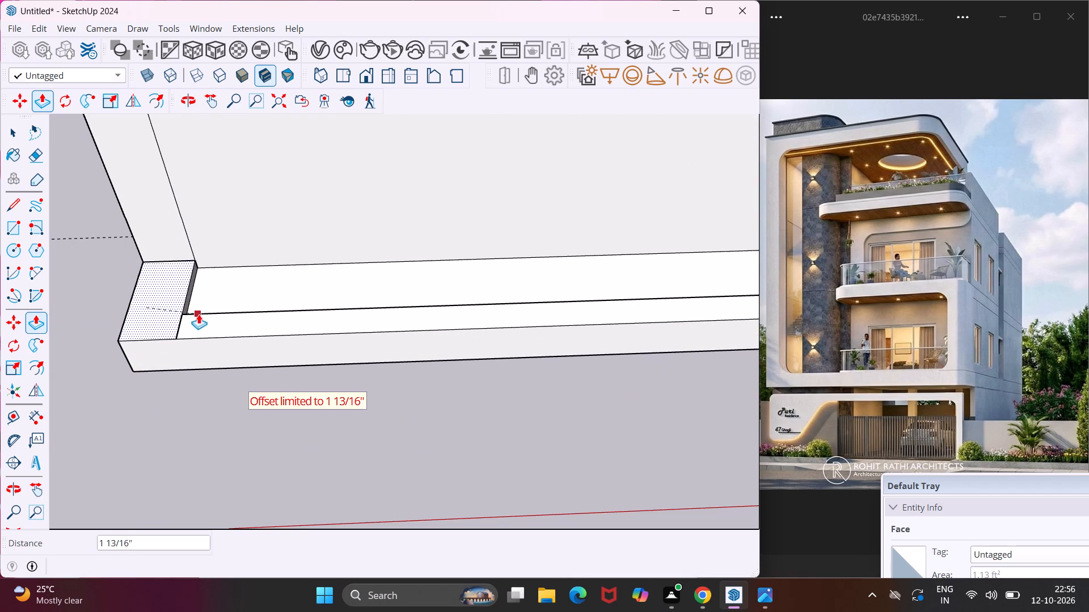
left_click(200, 319)
Push/Pull the narrow strip beside the gate at the post up 2 3/16" and raise the adjoining front strip level with it.
scroll(143, 322, "down", 16)
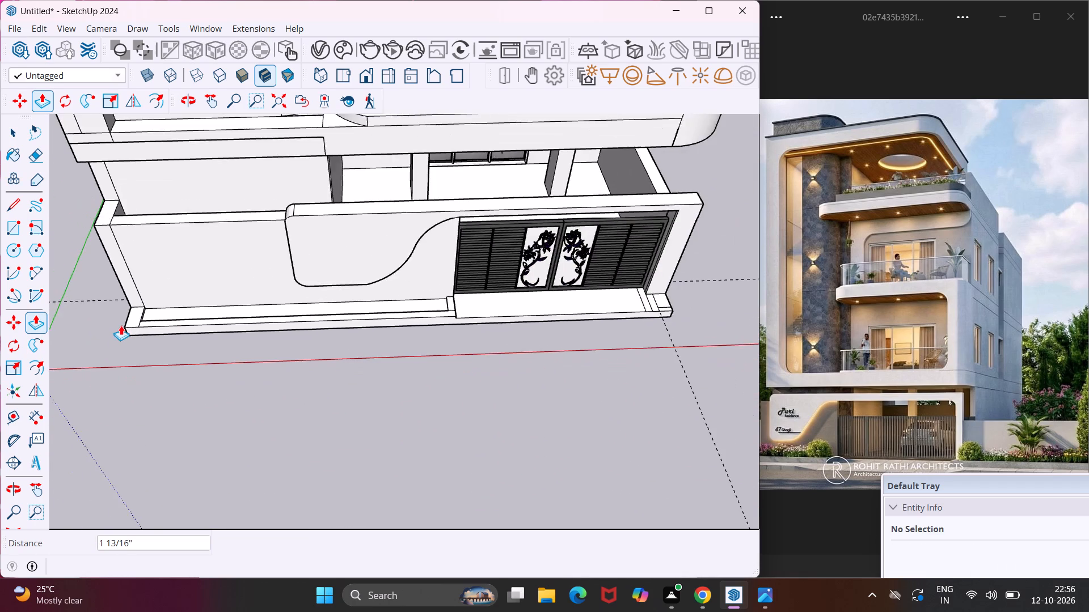
scroll(121, 325, "down", 2)
scroll(576, 299, "up", 4)
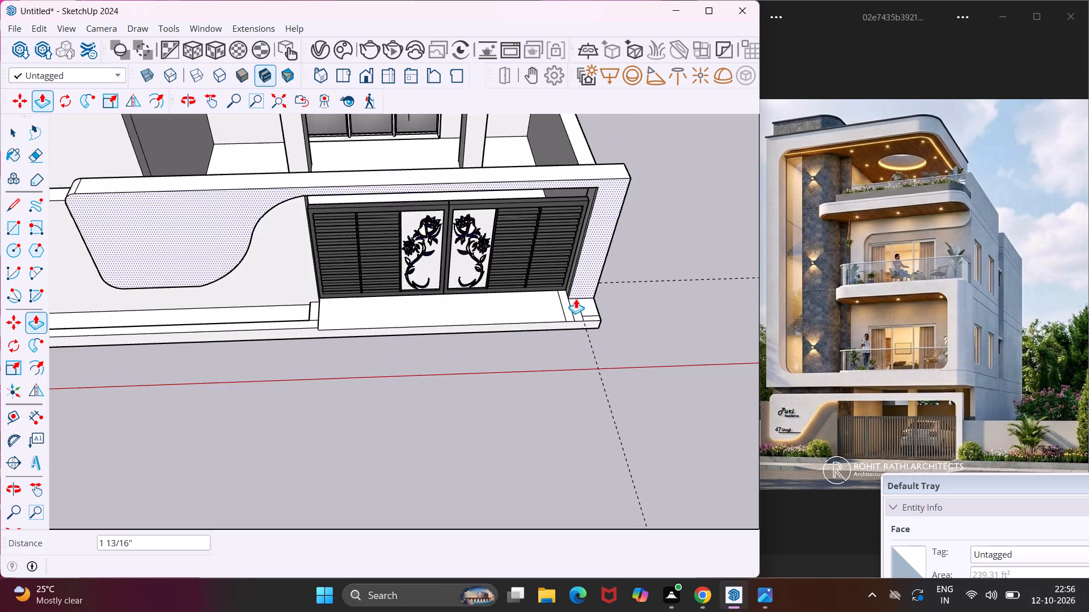
scroll(576, 299, "up", 11)
left_click(573, 320)
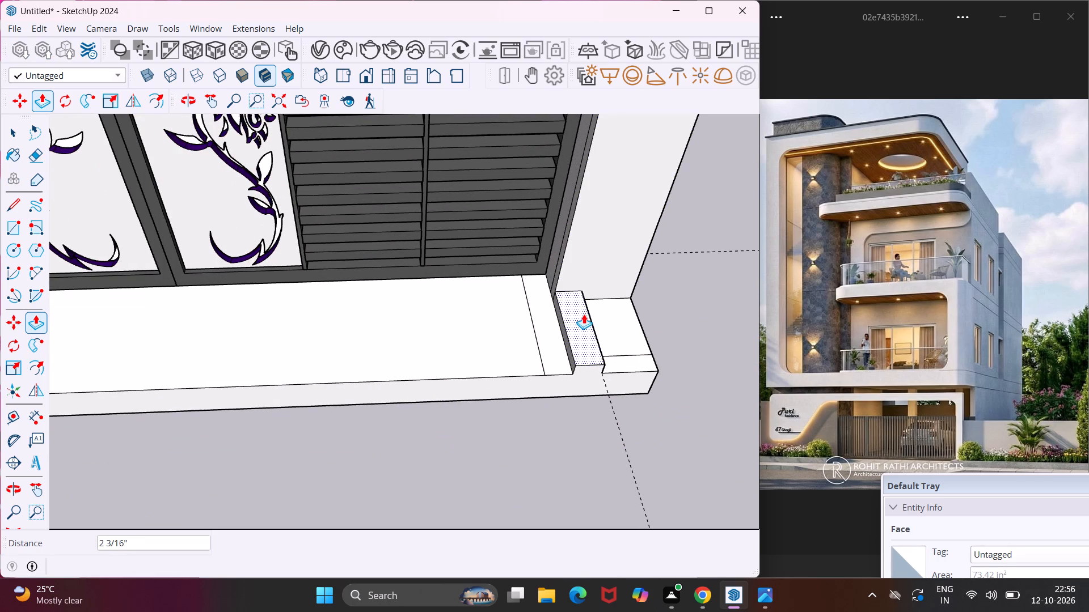
left_click(584, 314)
left_click(629, 355)
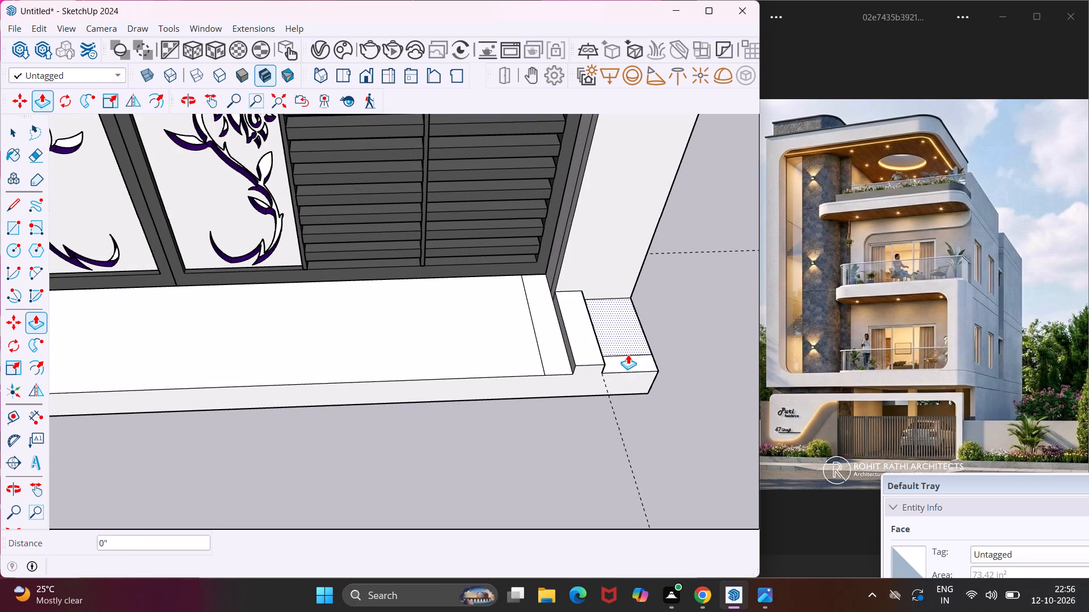
key("Escape")
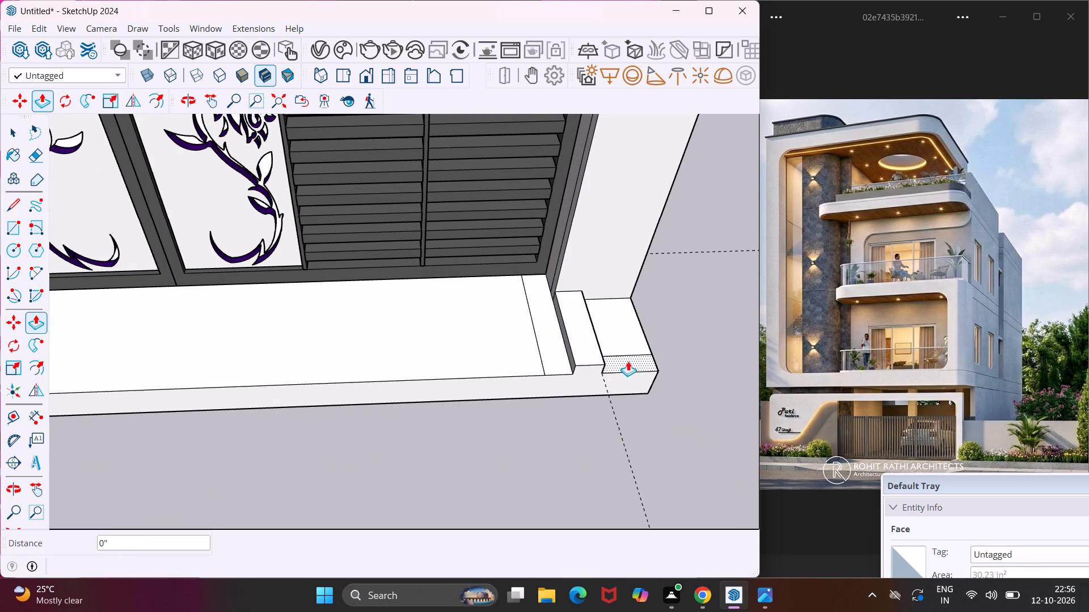
left_click(628, 361)
left_click(598, 354)
key("Escape")
key("space")
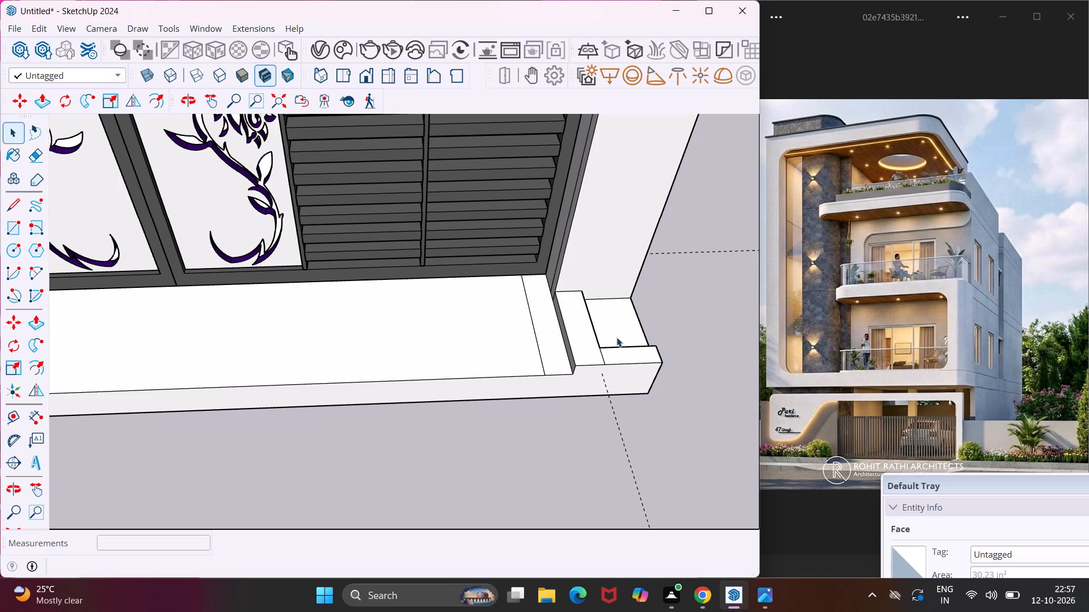
Draw a line about 1' 5/8" long near the ledge's outer end, from the gate post's base to the raised front strip.
scroll(642, 326, "up", 1)
middle_click_drag(598, 334, 512, 333)
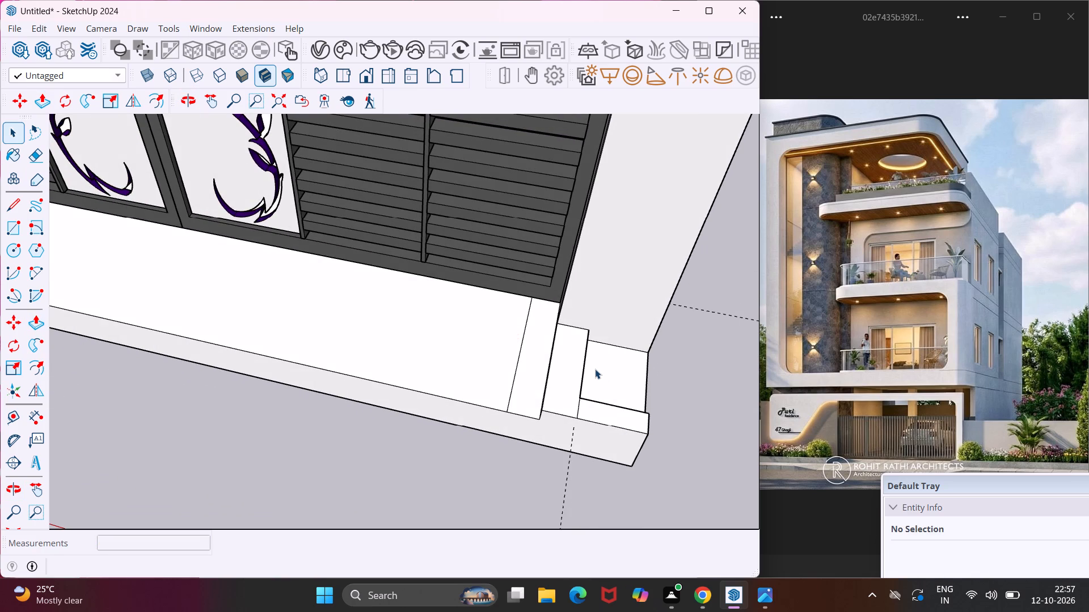
scroll(588, 364, "up", 1)
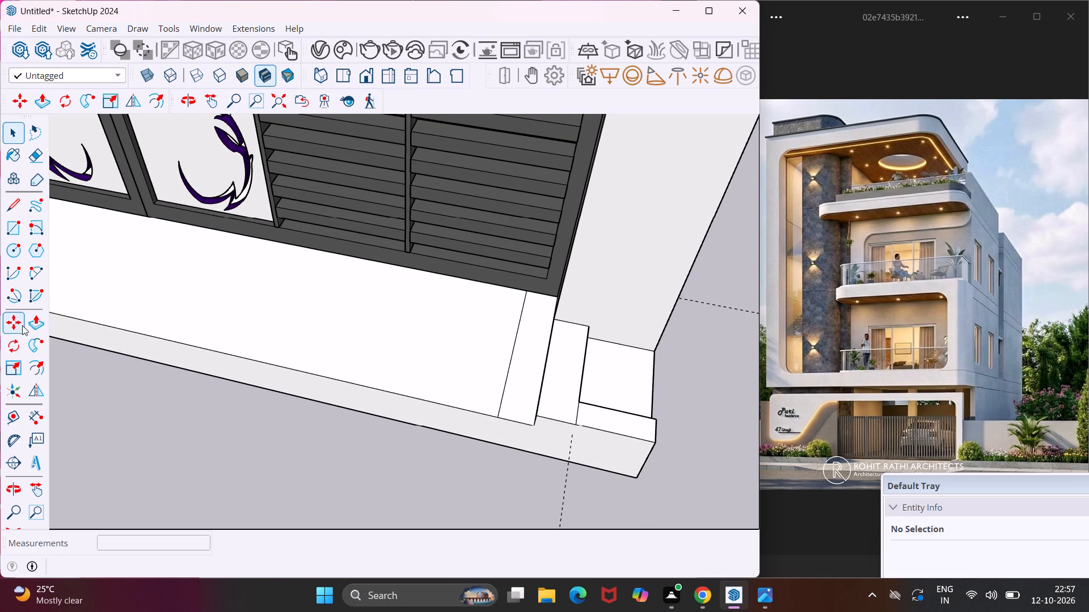
left_click(11, 212)
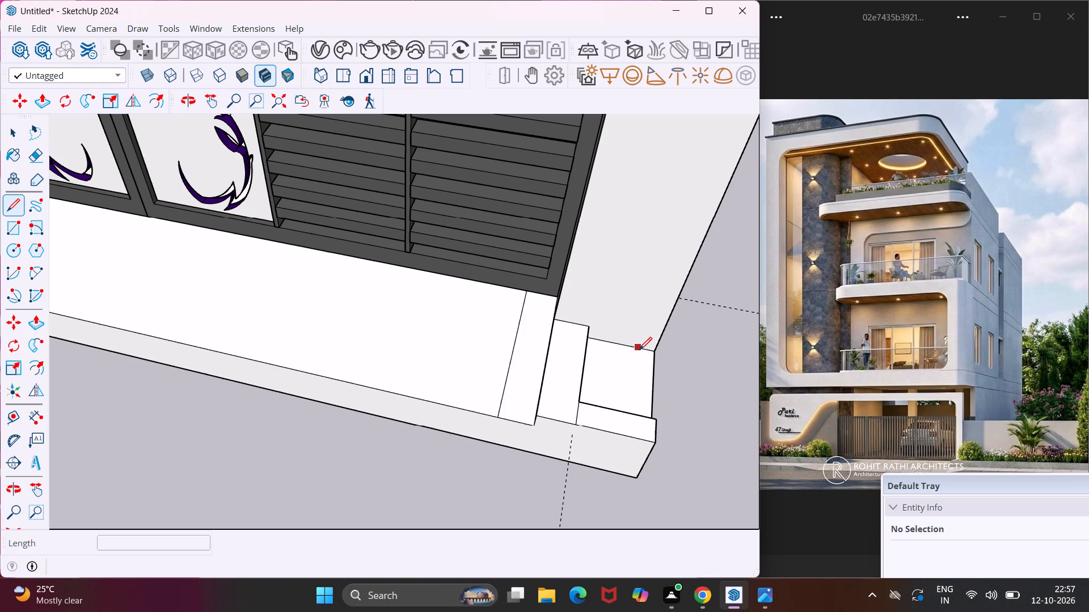
left_click(639, 348)
middle_click_drag(626, 390, 302, 339)
scroll(430, 415, "up", 1)
scroll(302, 339, "down", 5)
scroll(341, 458, "up", 4)
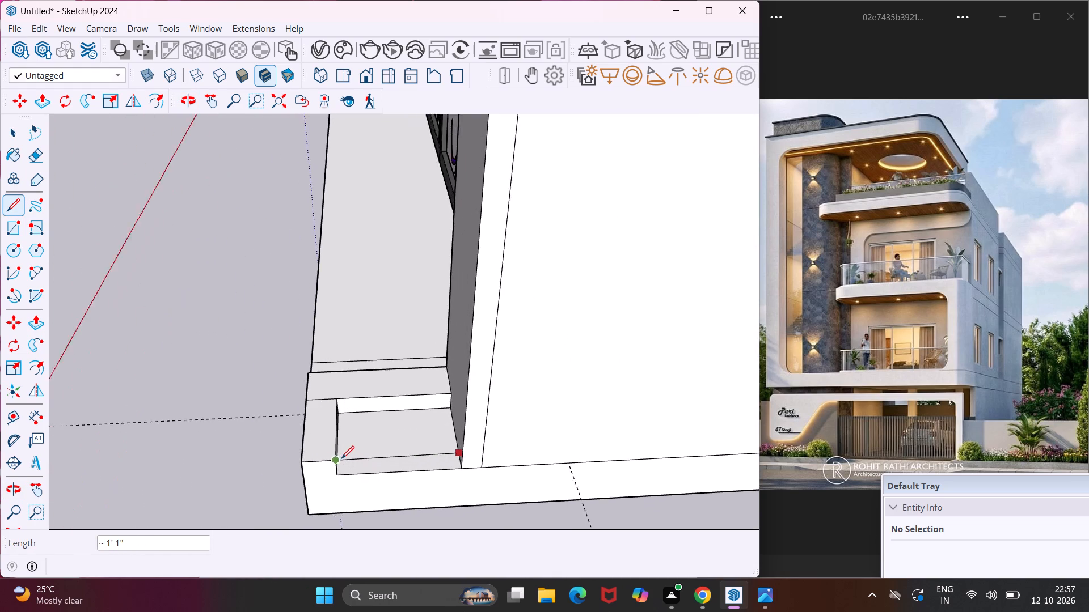
scroll(341, 458, "up", 4)
middle_click_drag(341, 458, 275, 457)
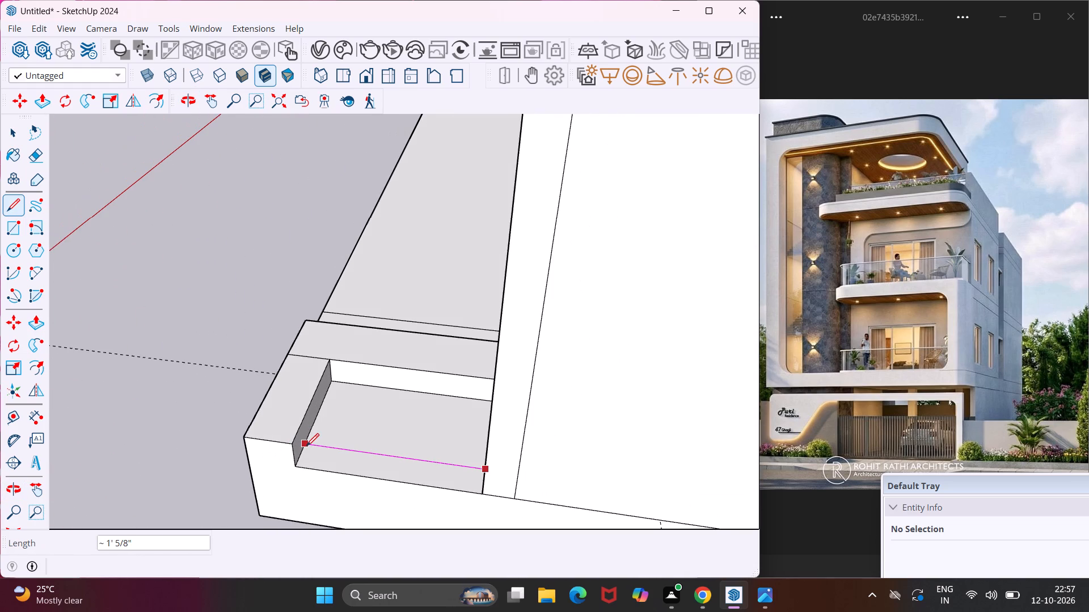
left_click(306, 446)
key("Escape")
key("space")
Push/Pull the outer end strip beside the gate post up 2 3/16" to close the planter border.
left_click(323, 457)
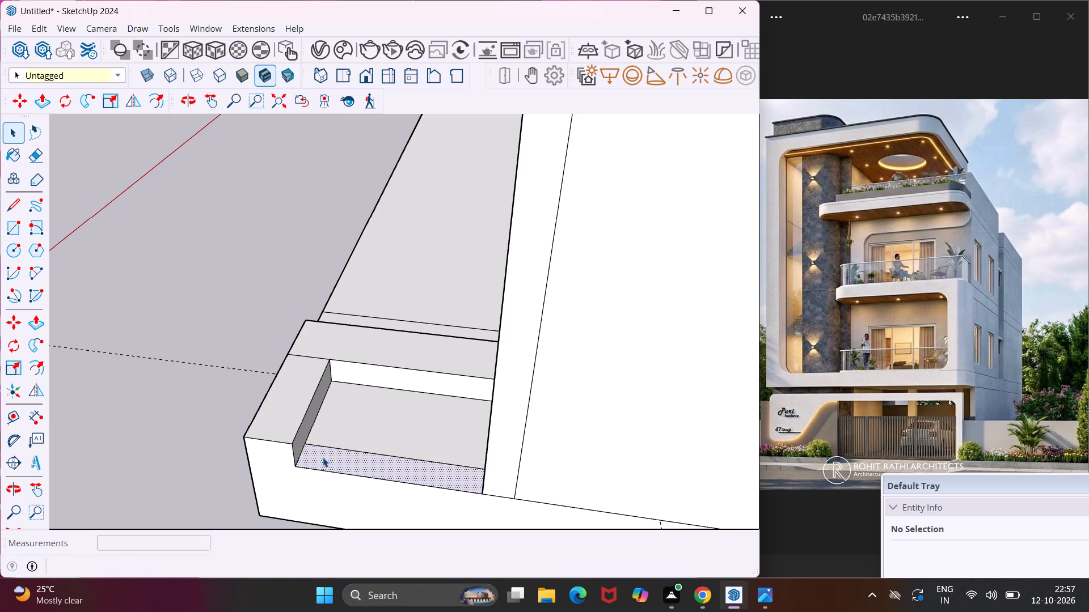
key("p")
left_click(323, 457)
left_click(290, 430)
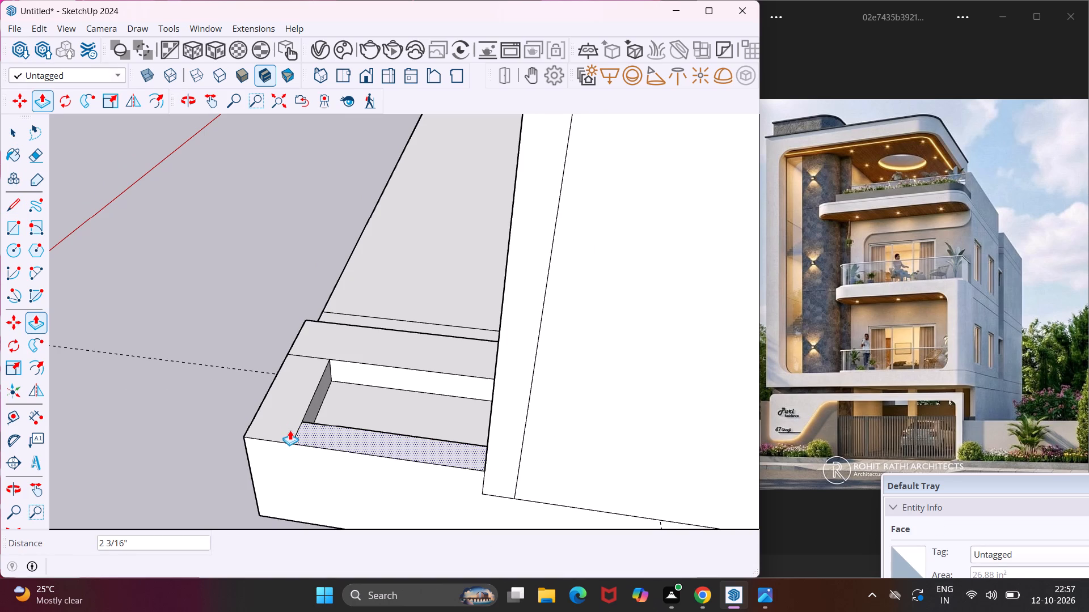
key("Escape")
key("space")
Examine the planter borders around the gate post and the front of the whole building.
middle_click_drag(290, 430, 671, 369)
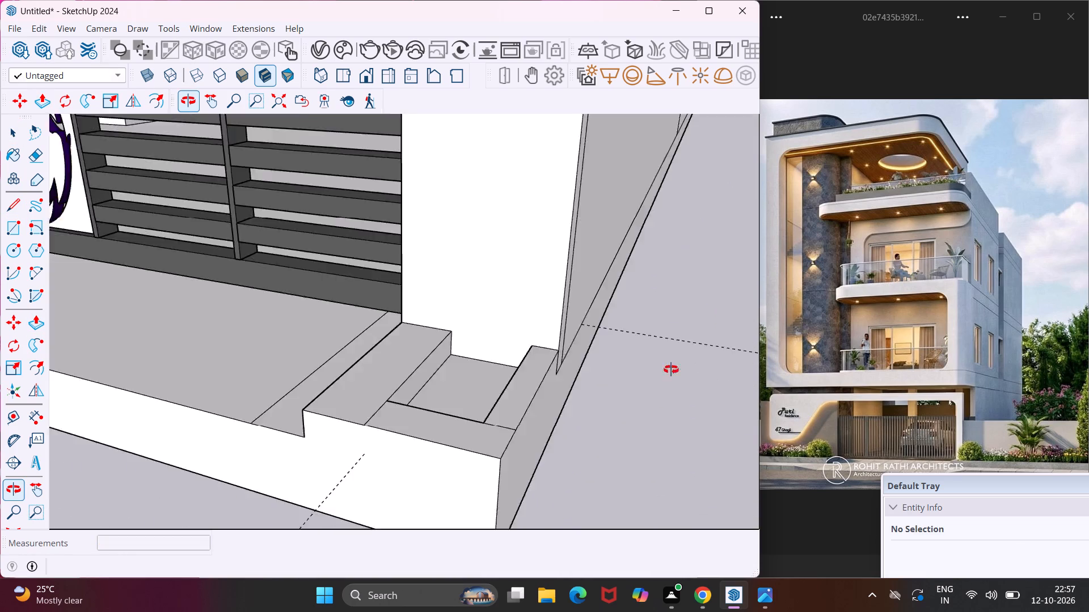
middle_click_drag(671, 369, 725, 353)
scroll(523, 350, "down", 20)
scroll(523, 350, "down", 3)
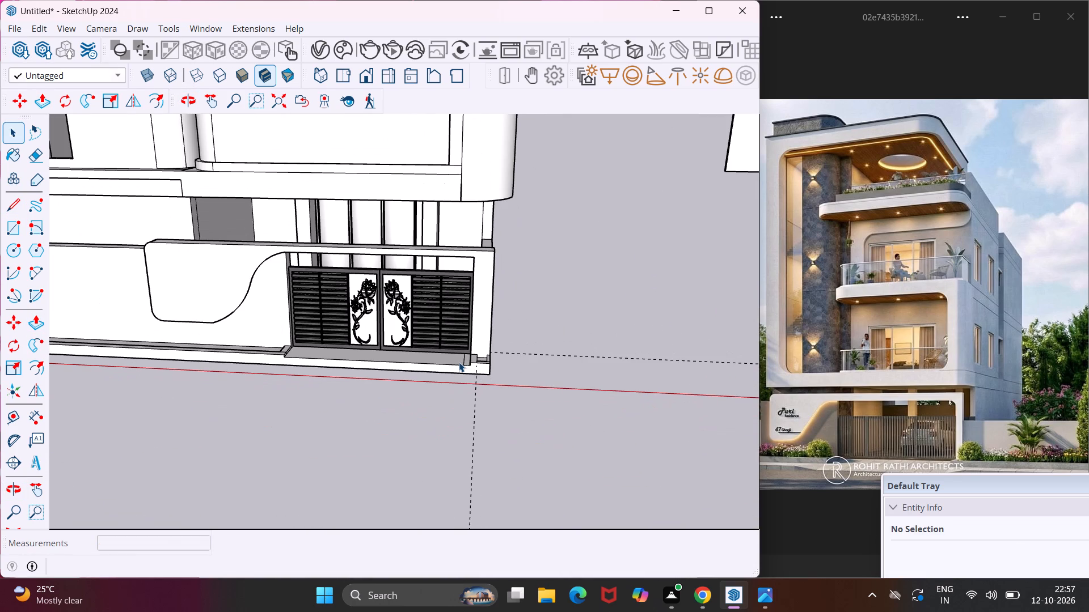
key("Escape")
key("space")
scroll(366, 285, "down", 10)
middle_click_drag(387, 215, 494, 304)
scroll(377, 246, "down", 4)
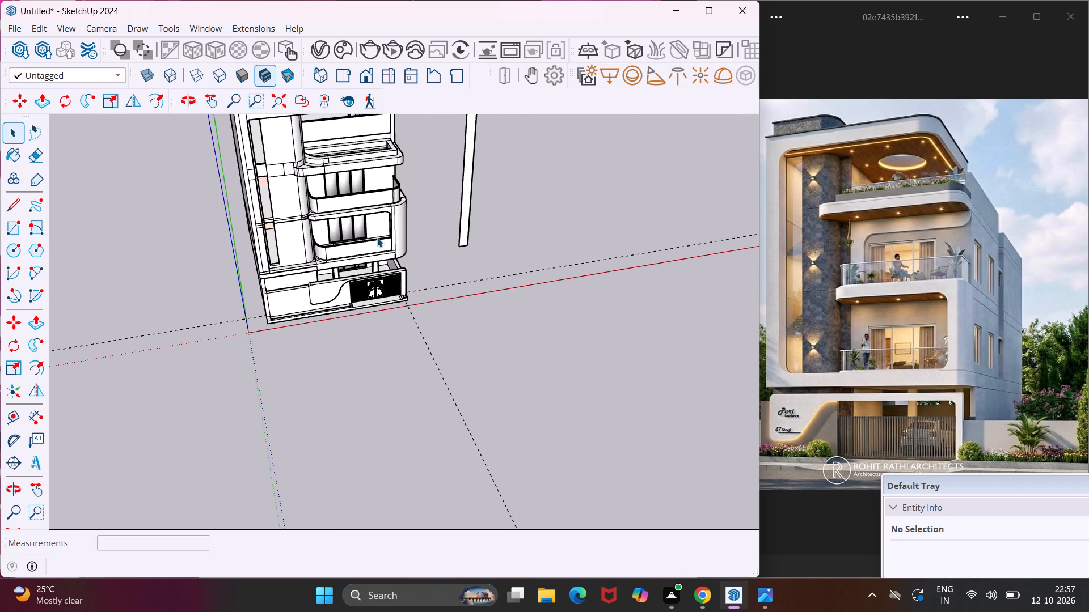
Search the 3D Warehouse for "car".
left_click(202, 23)
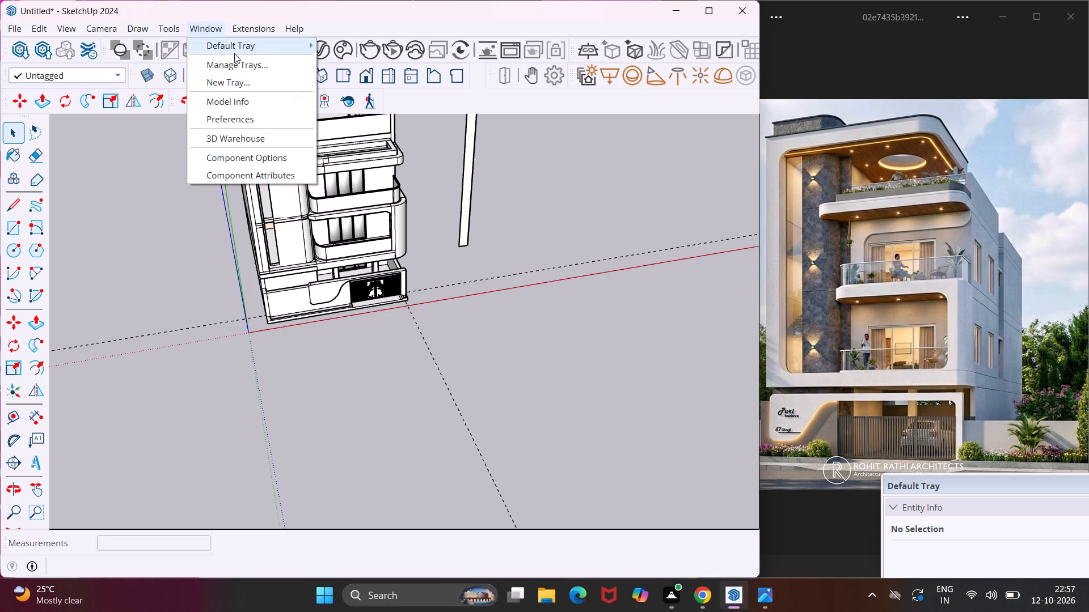
left_click(246, 138)
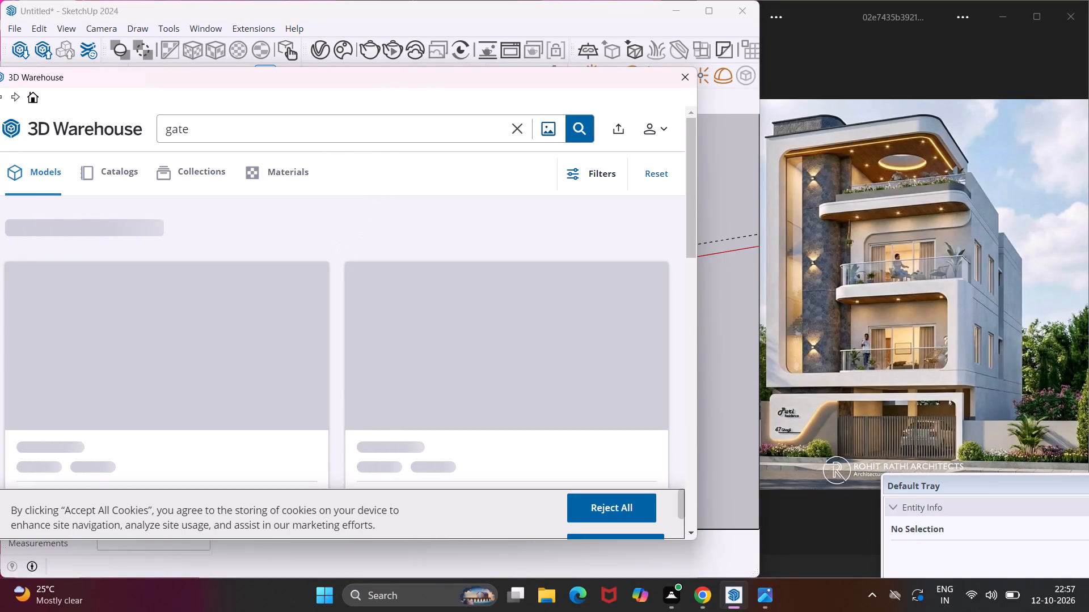
left_click(323, 133)
key("BackSpace")
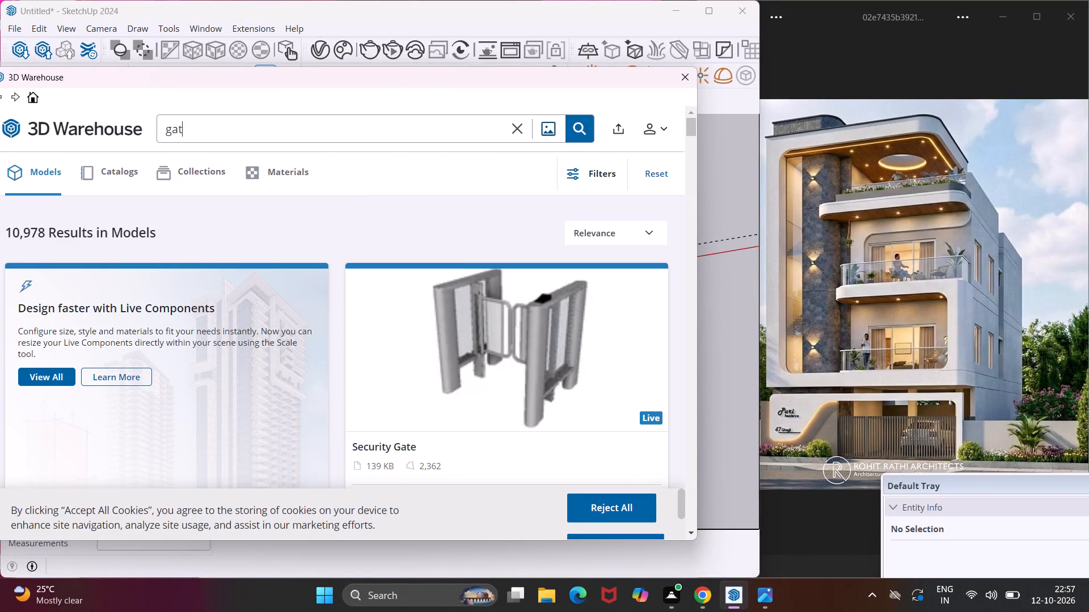
key("BackSpace")
key("BackSpace")
key("BackSpace")
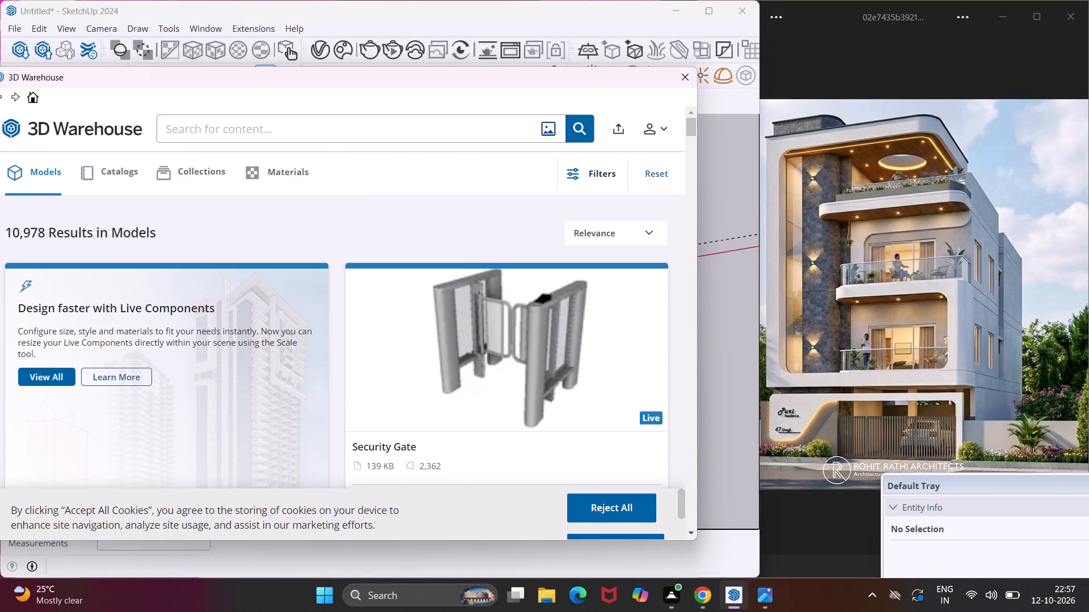
type("car")
key("Return")
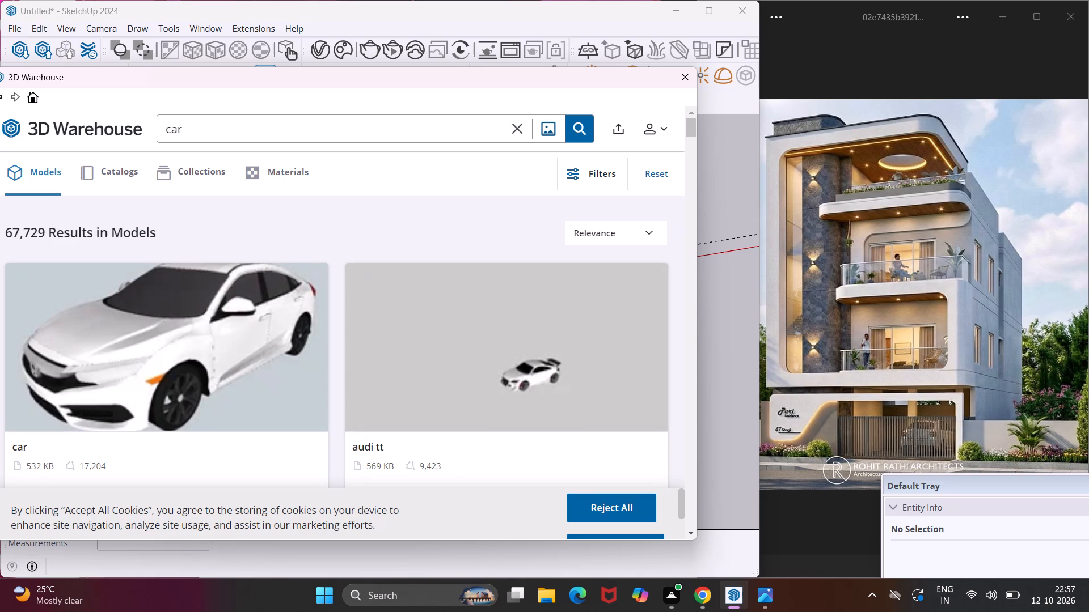
Load the white sedan named "car" directly into the model and place it on the ground in front of the gate.
scroll(251, 313, "down", 2)
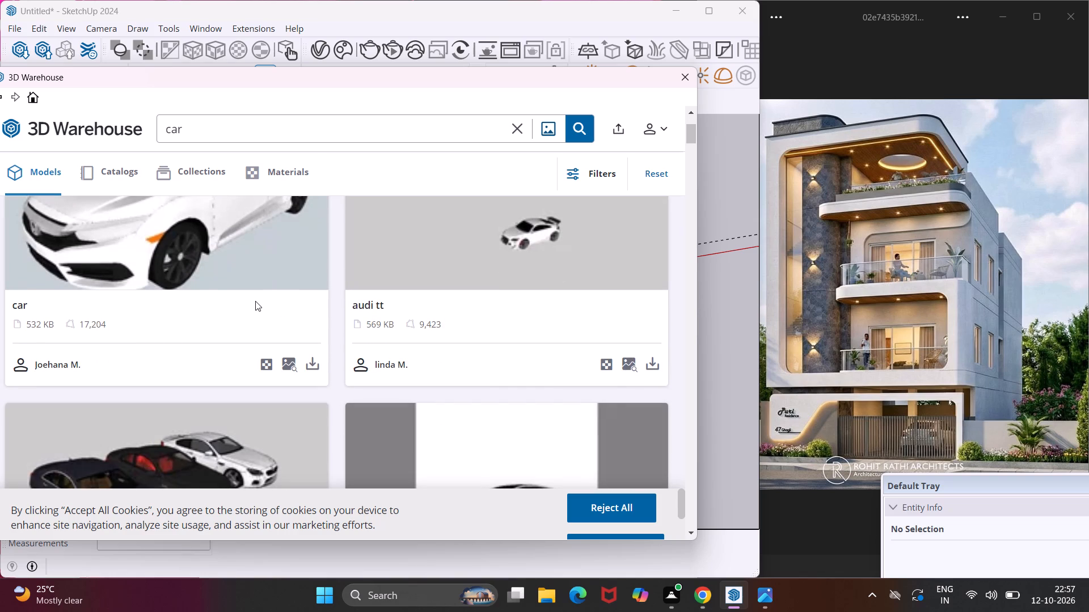
scroll(255, 299, "up", 2)
scroll(255, 299, "down", 1)
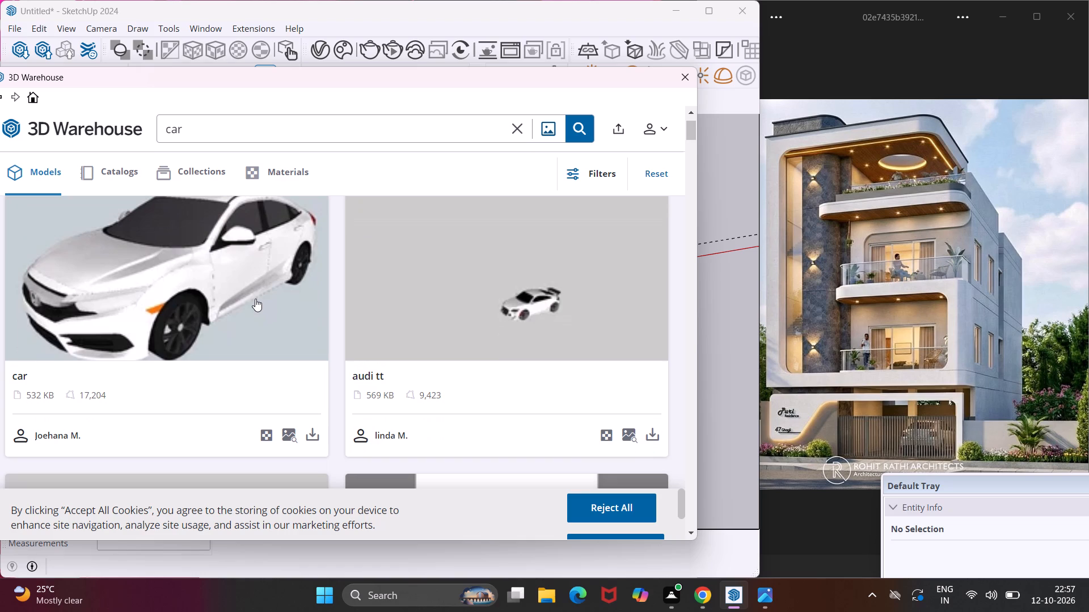
left_click(310, 430)
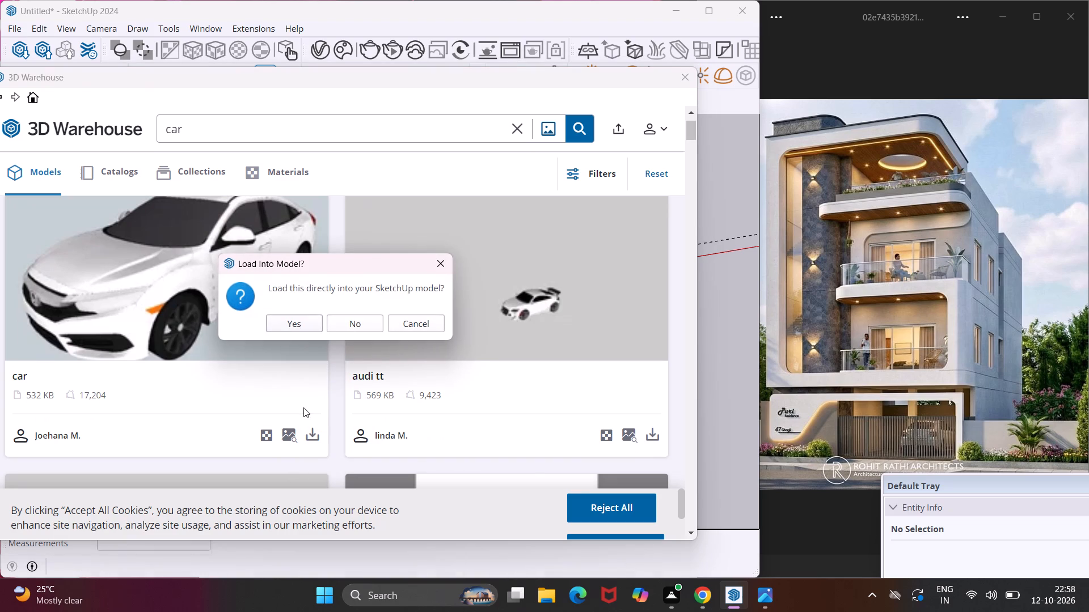
left_click(309, 320)
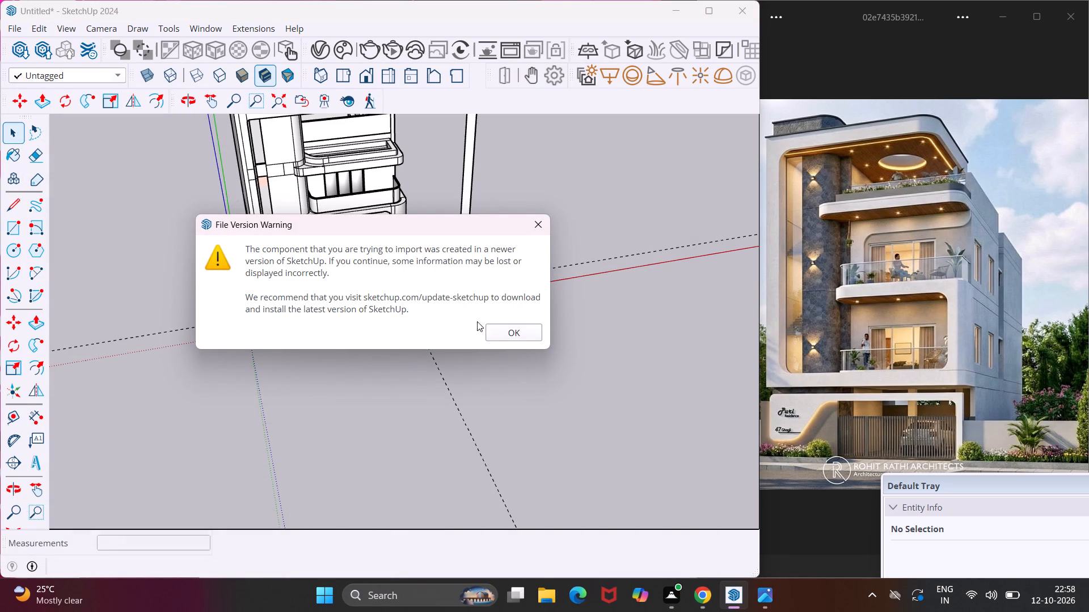
left_click(491, 326)
scroll(397, 311, "up", 2)
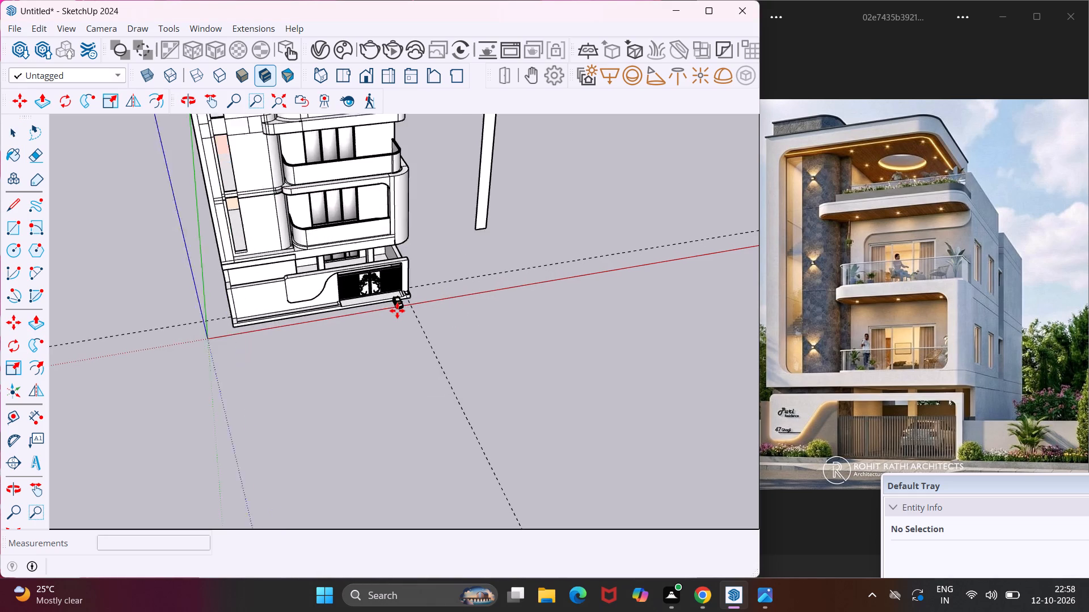
scroll(397, 311, "up", 12)
scroll(395, 314, "down", 1)
middle_click_drag(395, 314, 385, 324)
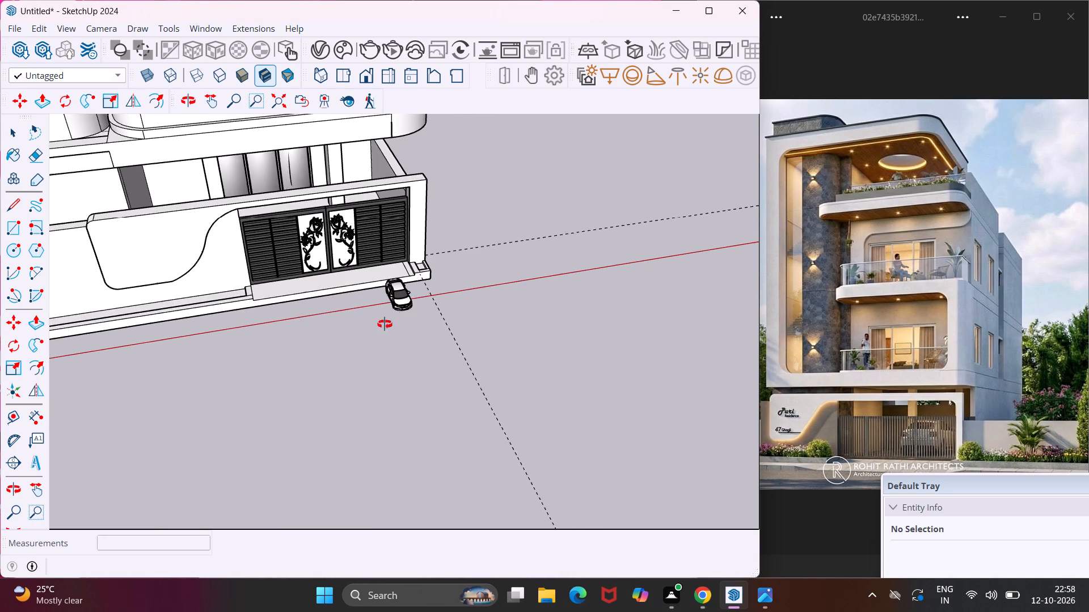
middle_click_drag(385, 324, 378, 339)
left_click(396, 352)
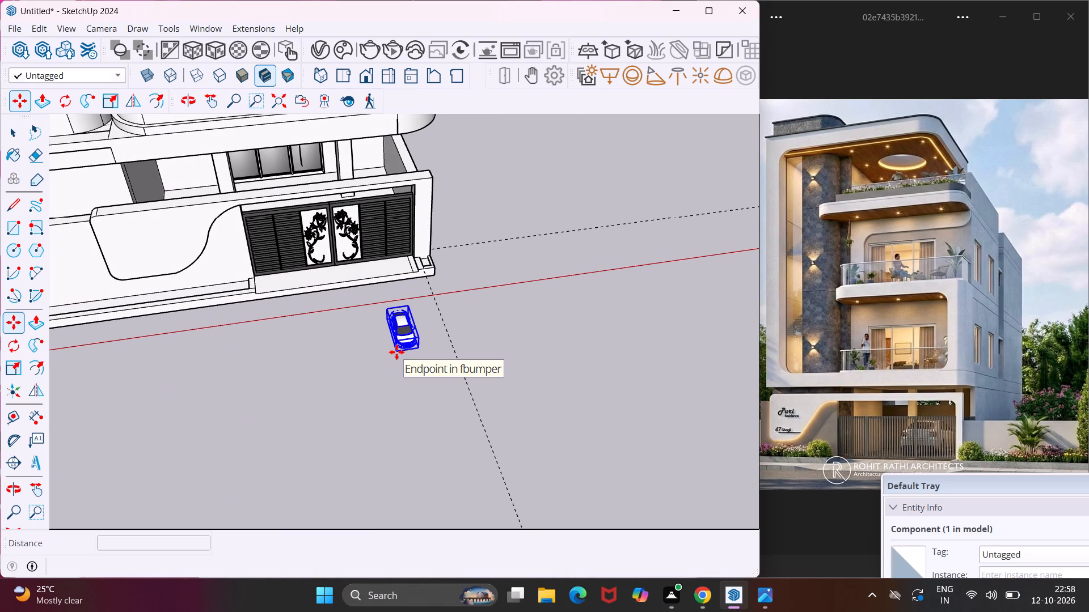
key("Escape")
key("Escape")
key("space")
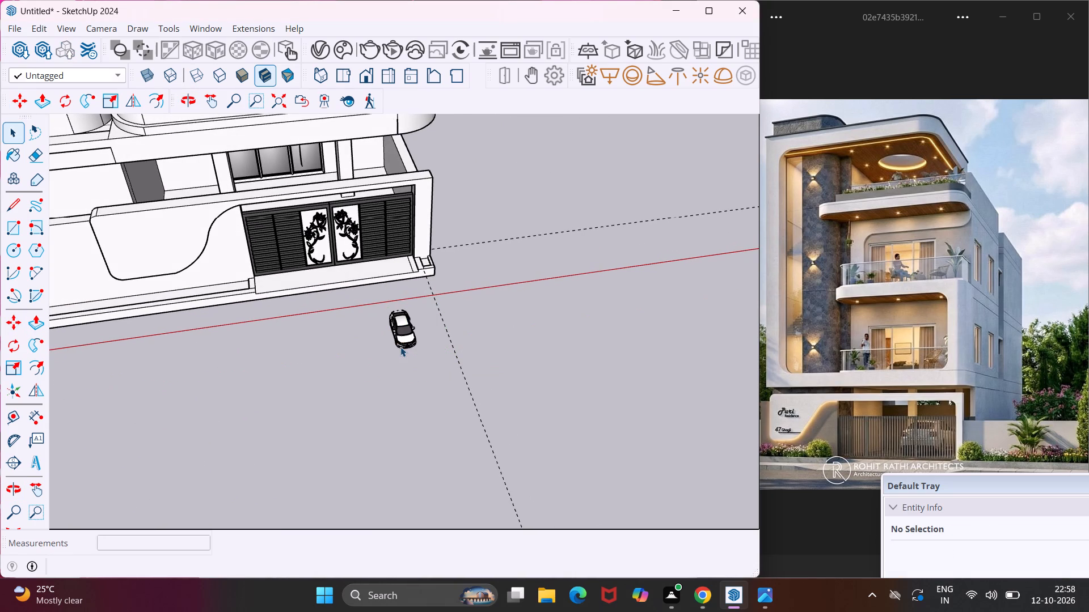
Rotate the car 180° on the ground plane about a point beside its end.
left_click(400, 347)
left_click(10, 342)
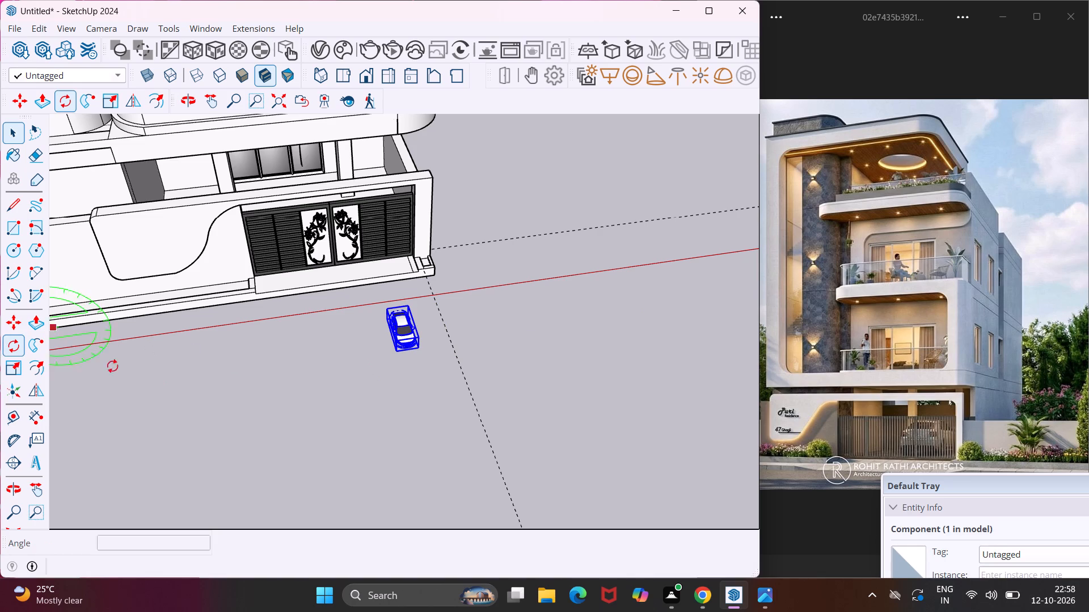
left_click(413, 360)
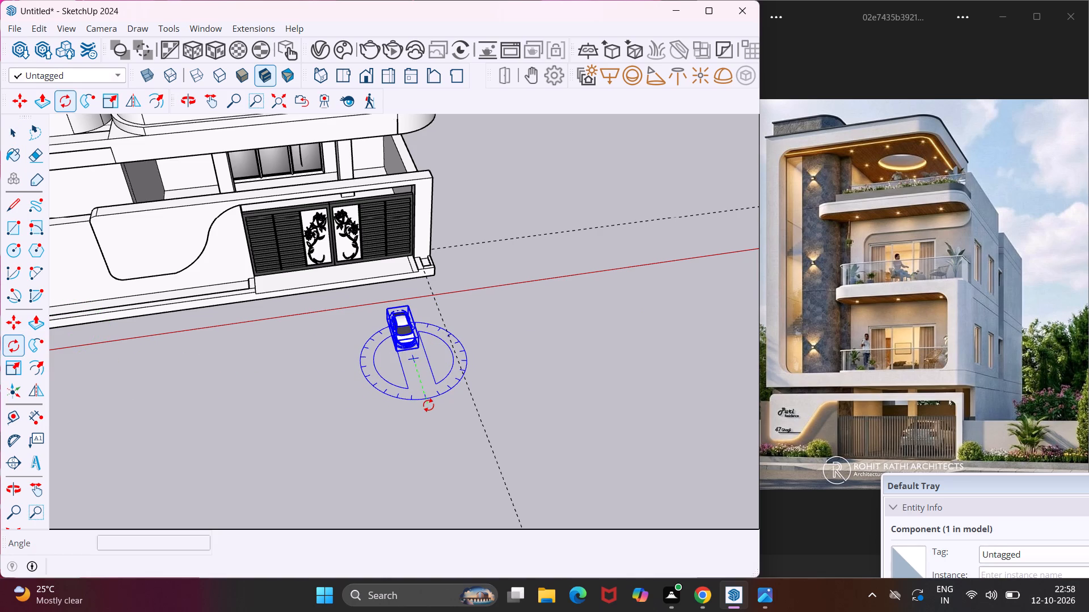
left_click(428, 405)
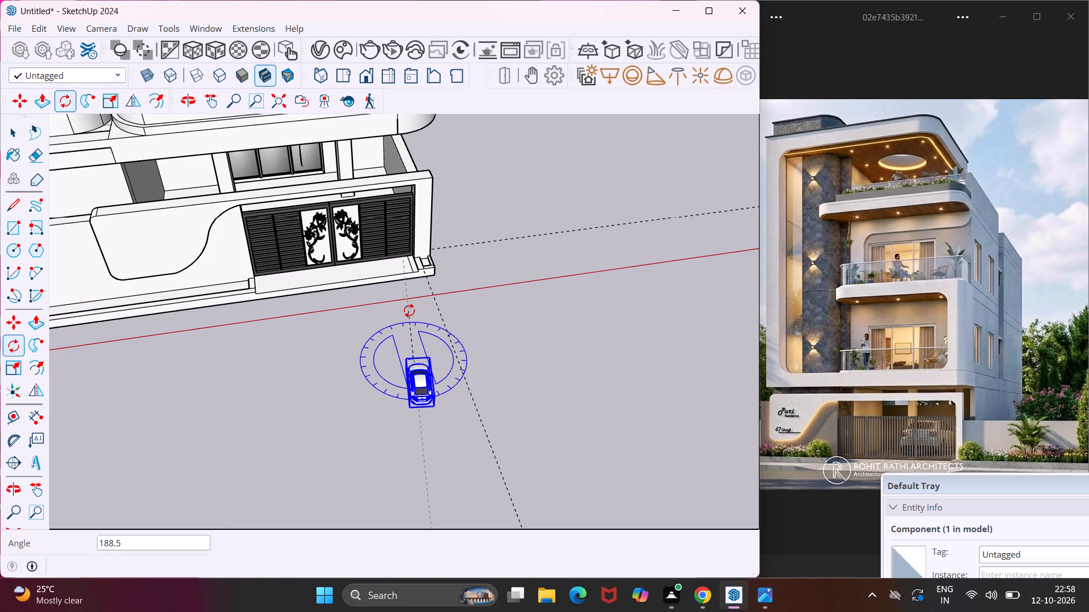
left_click(399, 317)
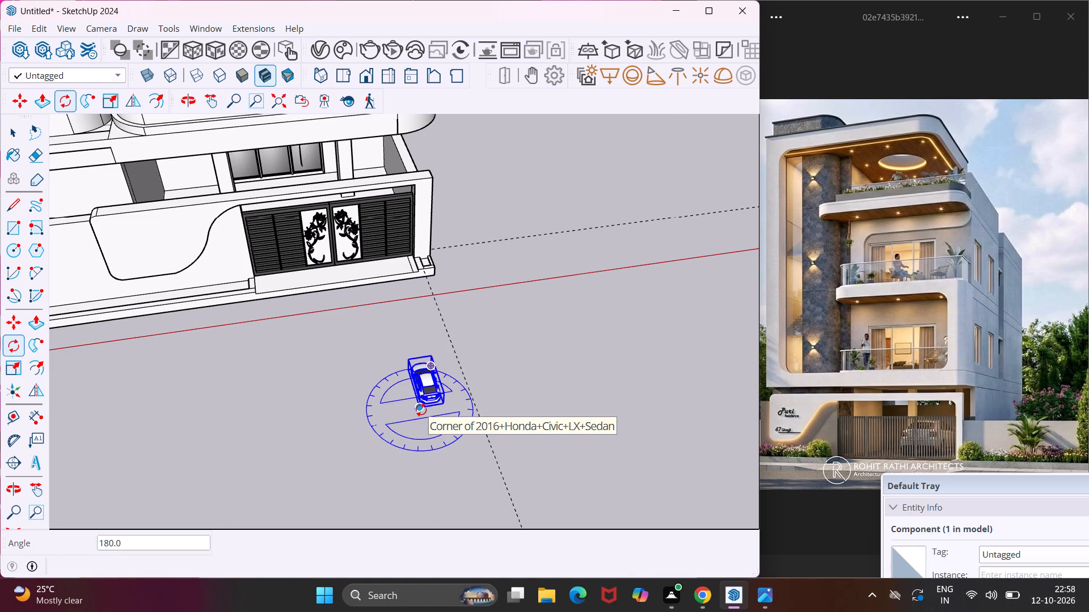
Move the car by its bottom corner about 19' 9" onto the parking floor behind the gate.
key("m")
scroll(423, 409, "up", 12)
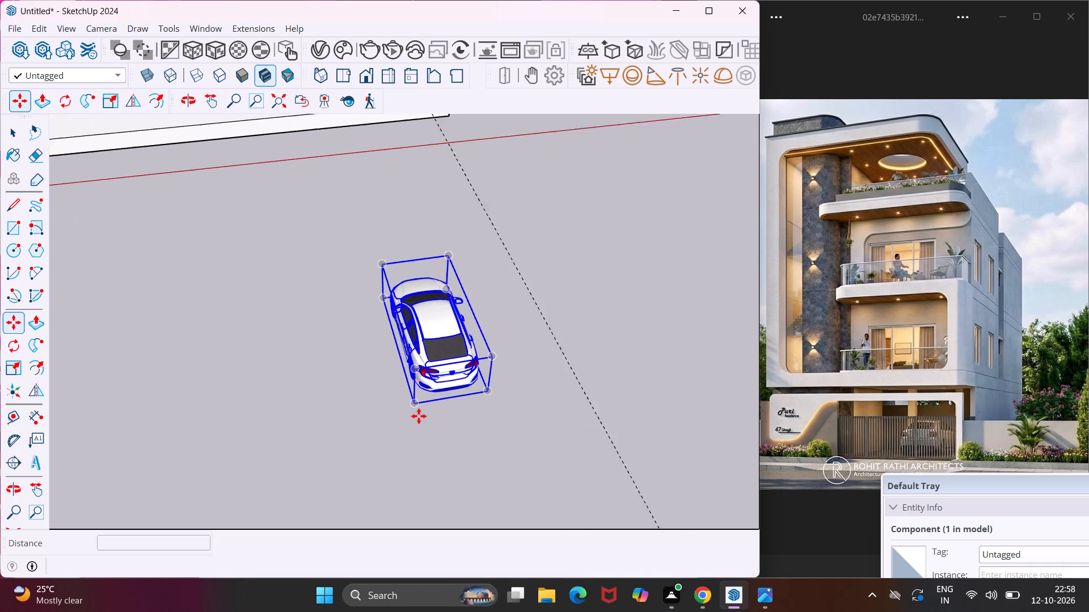
left_click(411, 404)
scroll(319, 375, "down", 7)
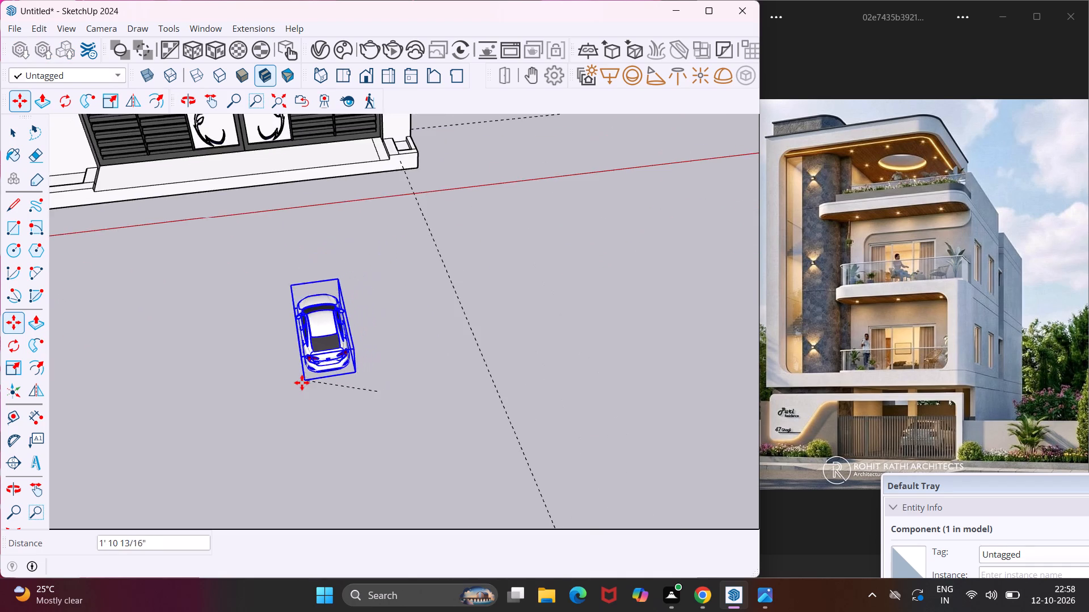
scroll(302, 382, "down", 14)
middle_click_drag(263, 254, 365, 324)
scroll(223, 303, "up", 2)
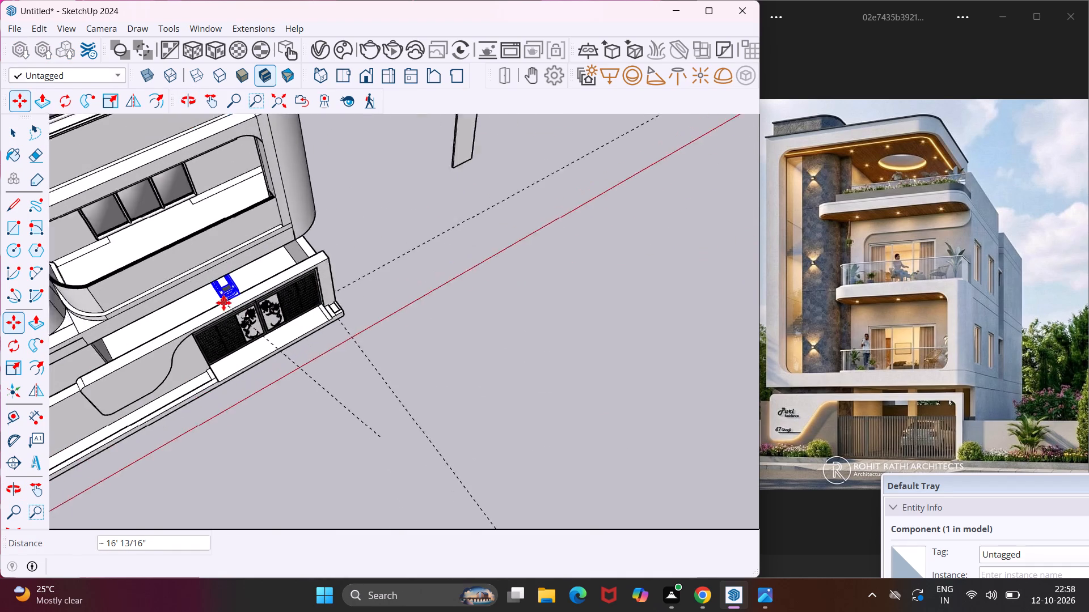
scroll(223, 303, "up", 14)
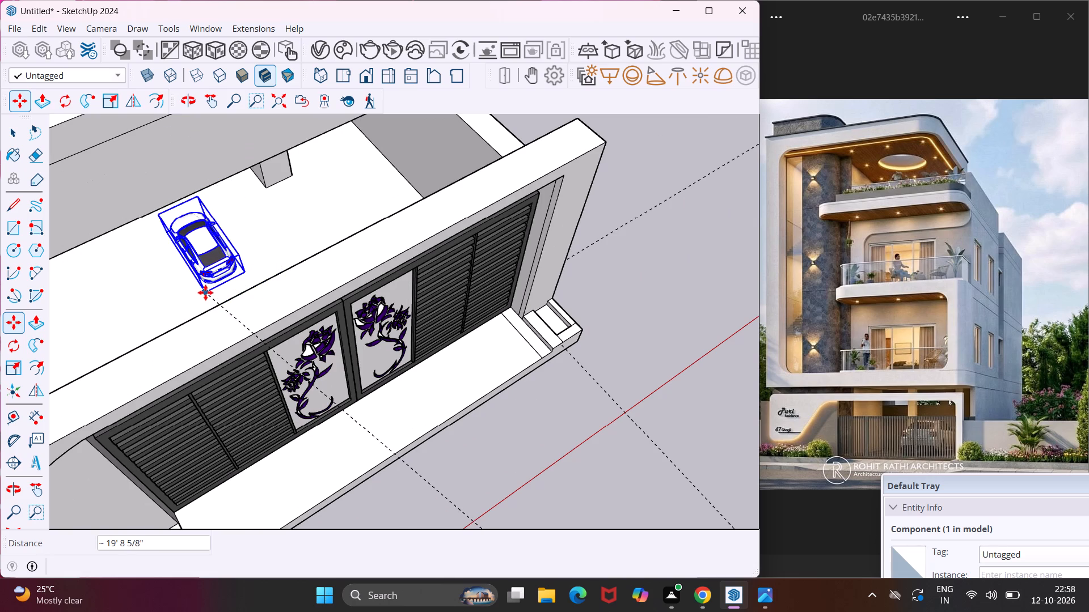
left_click(205, 292)
Scale the parked car up uniformly by about 2.1.
middle_click_drag(208, 282, 189, 229)
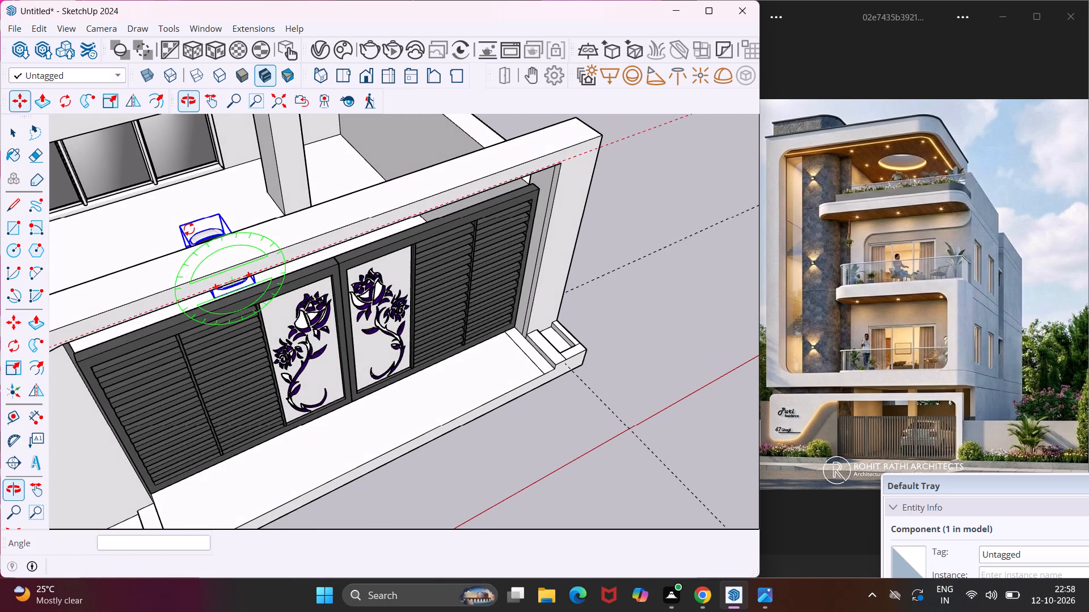
scroll(203, 224, "up", 4)
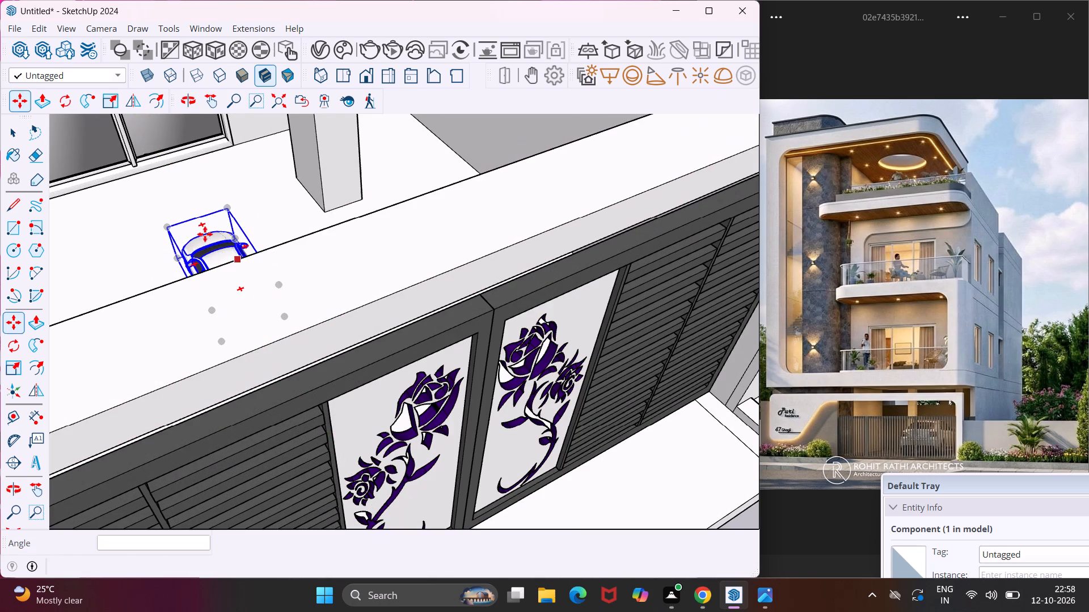
left_click(18, 361)
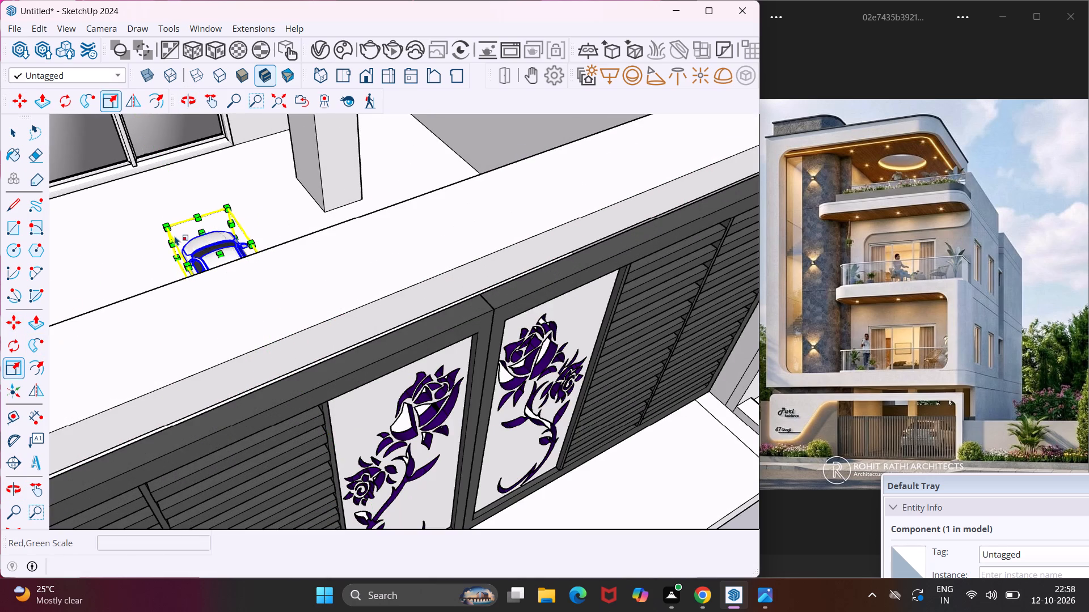
left_click(168, 228)
scroll(121, 198, "down", 5)
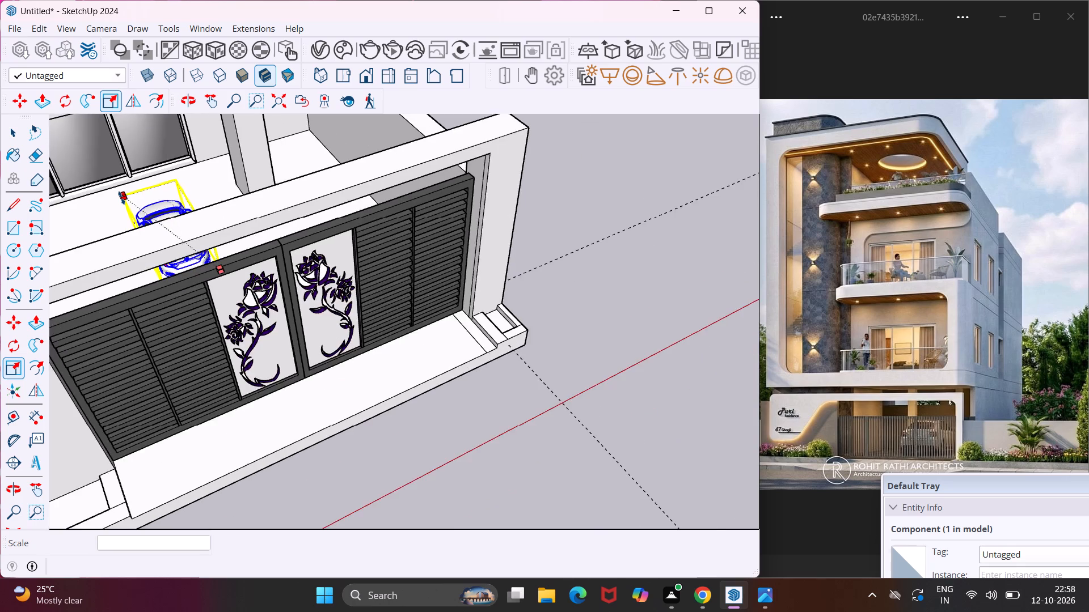
scroll(121, 198, "down", 3)
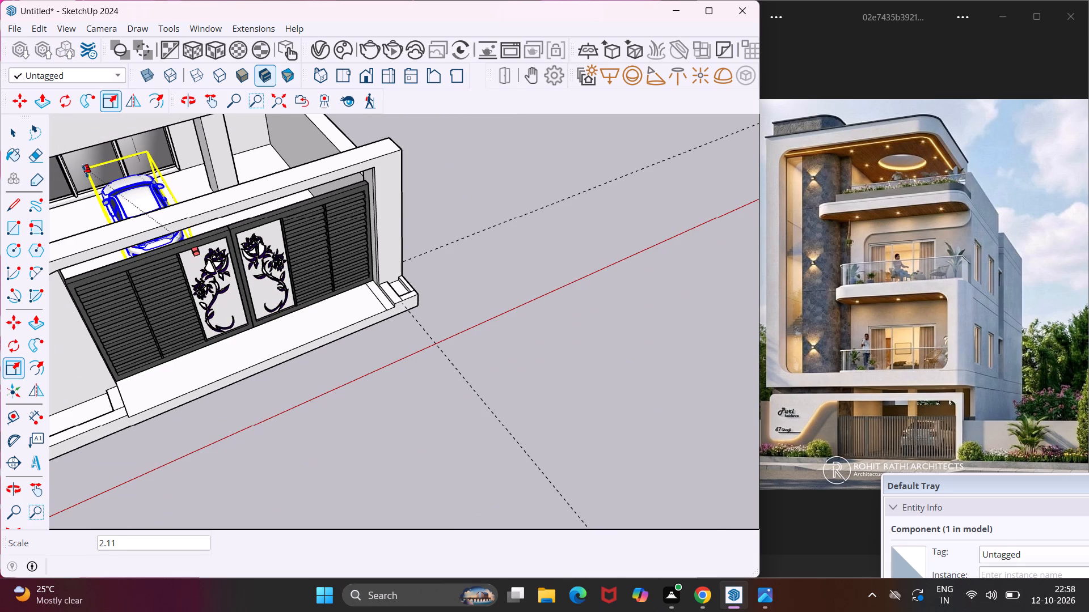
left_click(85, 171)
Enlarge the car uniformly again by about 1.33 from its rear upper corner.
middle_click_drag(85, 171, 197, 181)
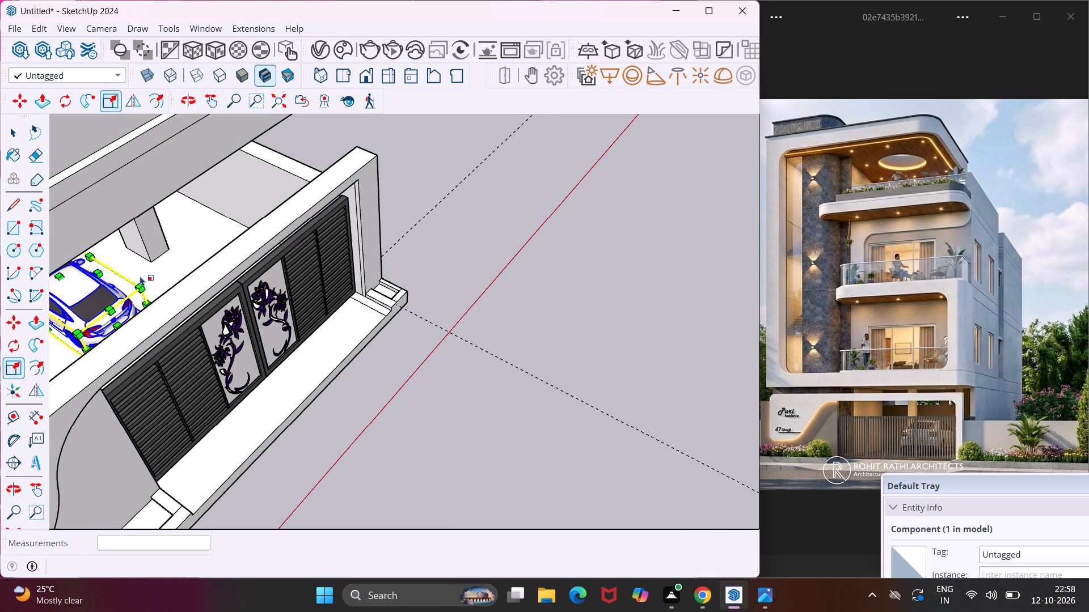
middle_click_drag(138, 284, 208, 241)
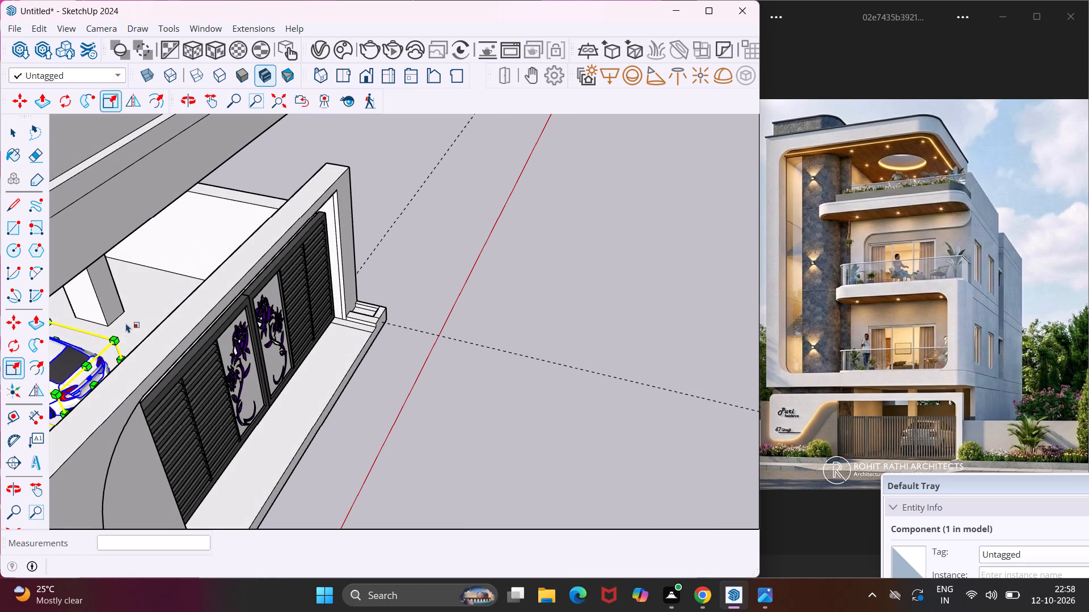
left_click(112, 342)
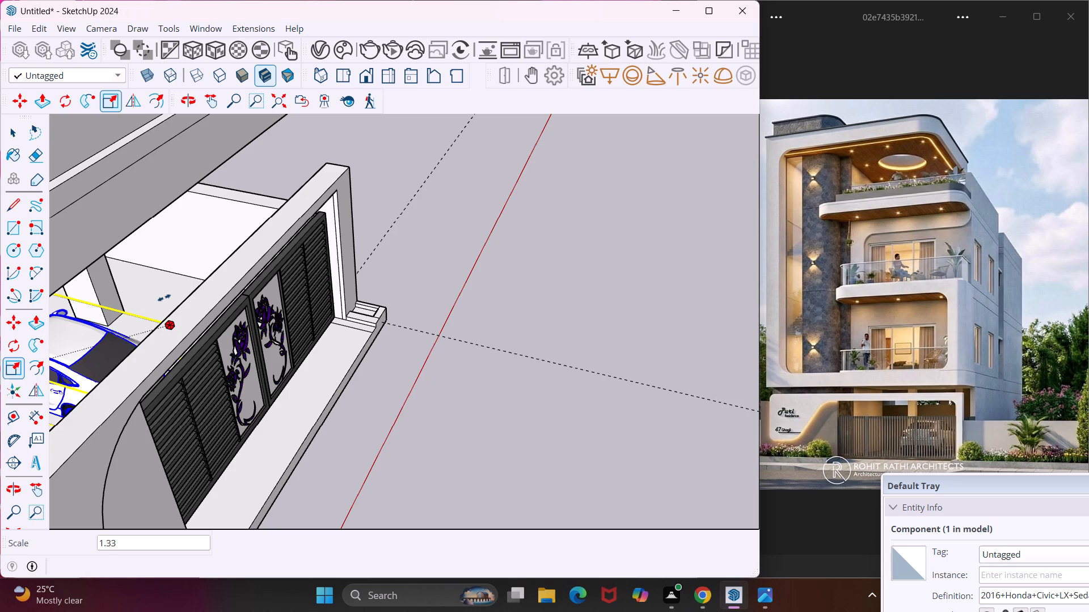
left_click(161, 296)
Widen the car along the red axis by a scale of about 1.25.
scroll(138, 307, "down", 8)
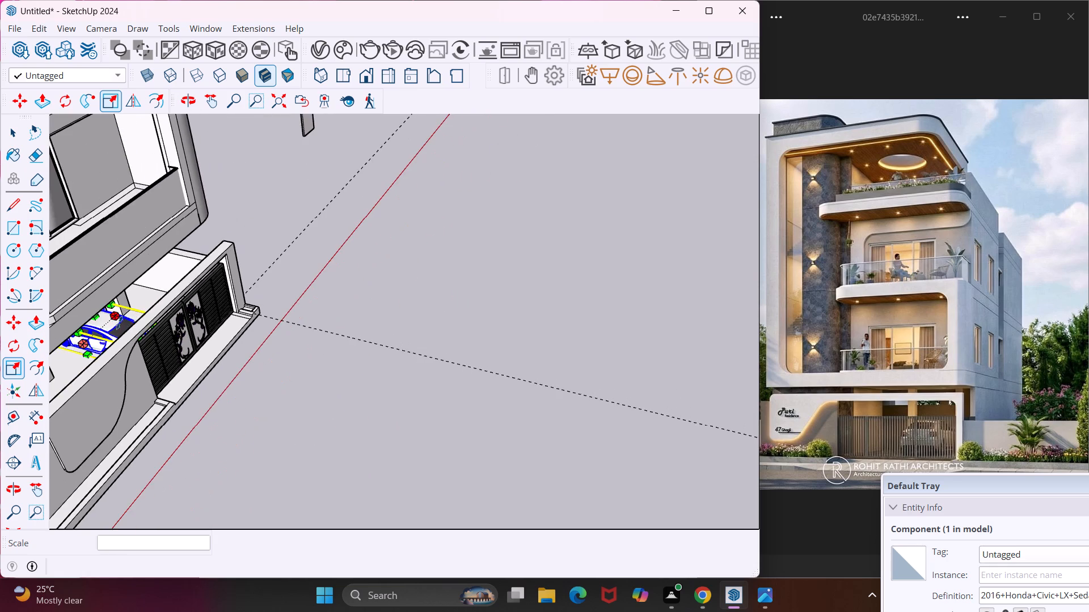
middle_click_drag(119, 322, 52, 331)
scroll(122, 294, "up", 3)
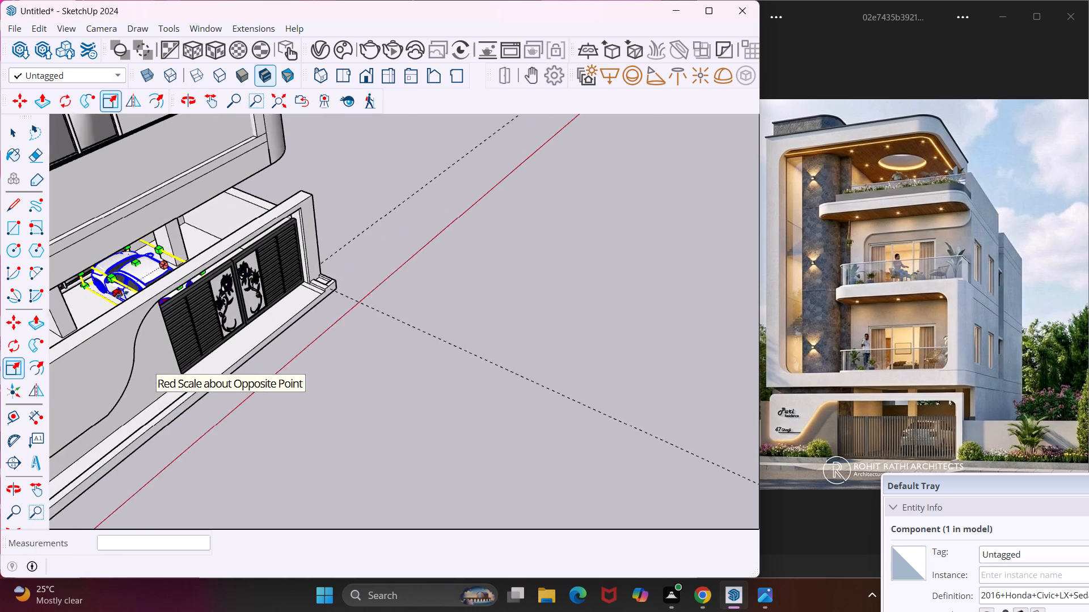
scroll(122, 294, "up", 4)
left_click(122, 294)
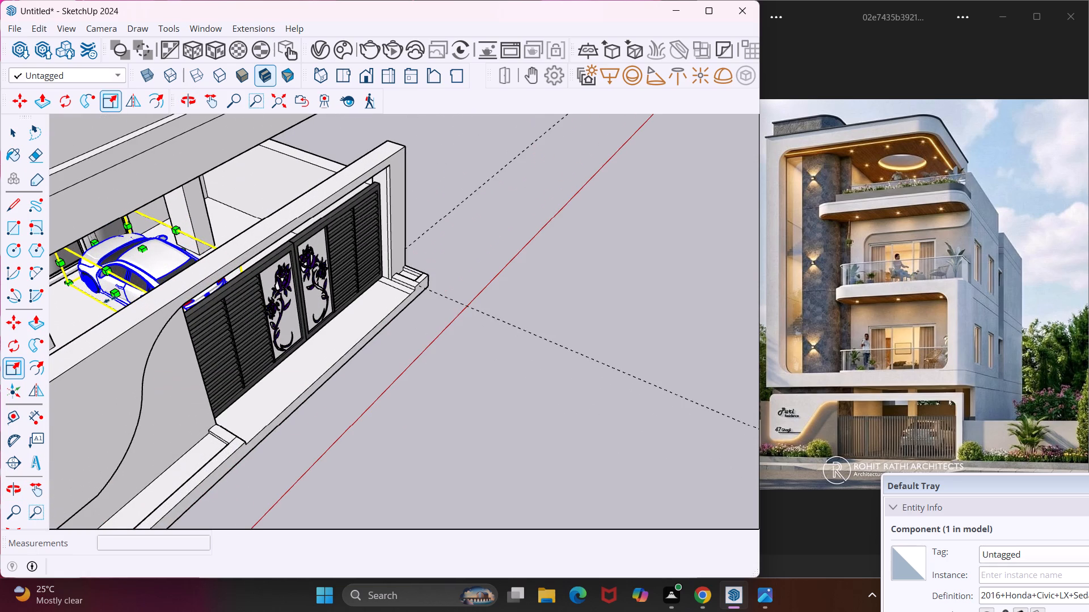
left_click(113, 296)
left_click(95, 303)
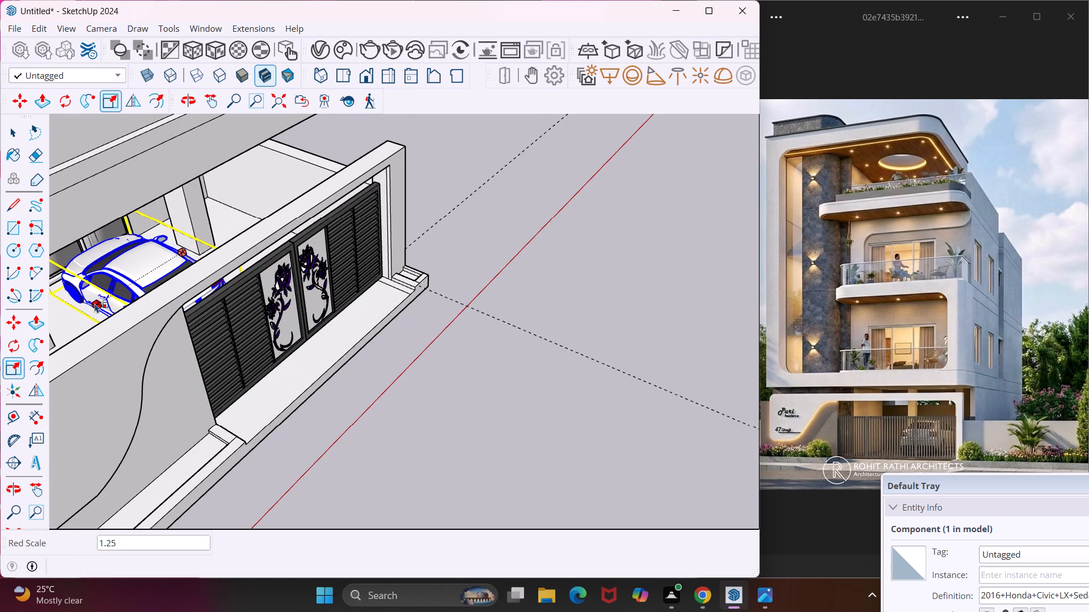
Increase the car's height along the blue axis by a scale of about 1.21.
left_click(132, 257)
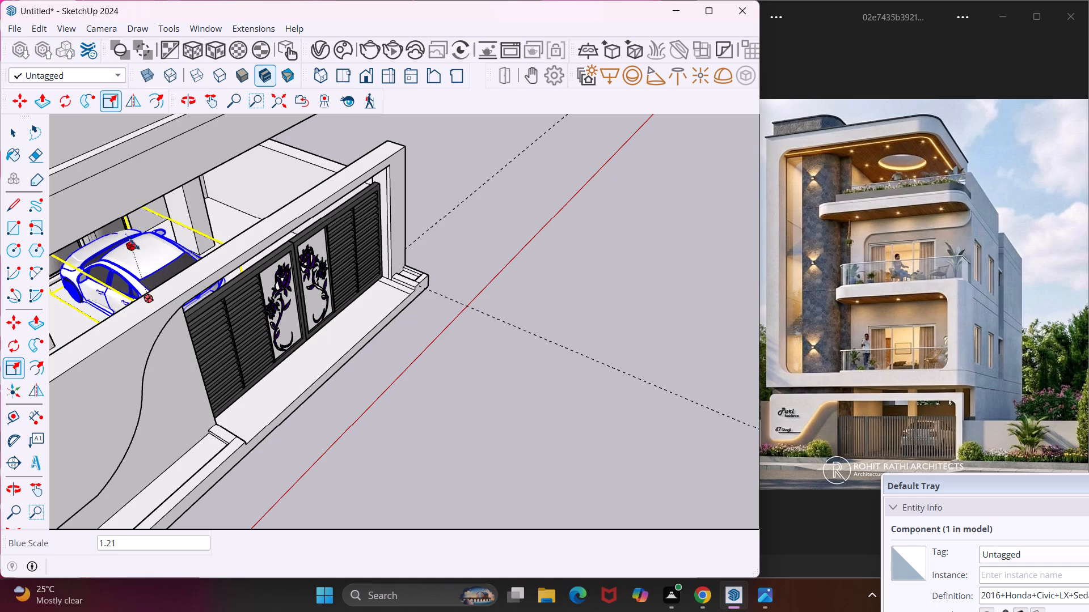
left_click(134, 244)
middle_click_drag(137, 252, 43, 264)
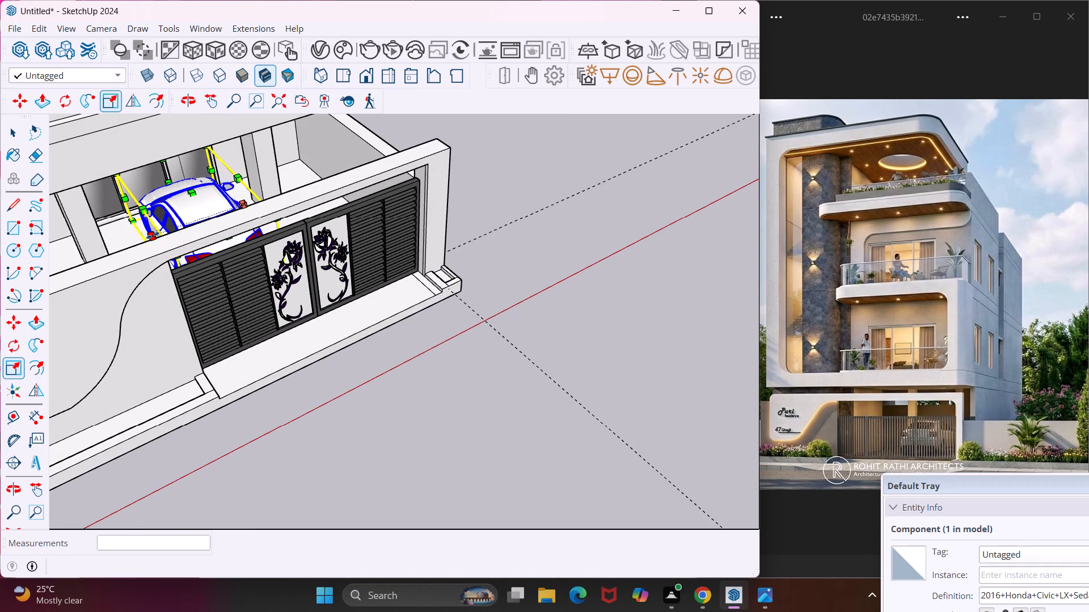
Examine the building's whole front elevation and parking area against the reference image.
key("Escape")
key("space")
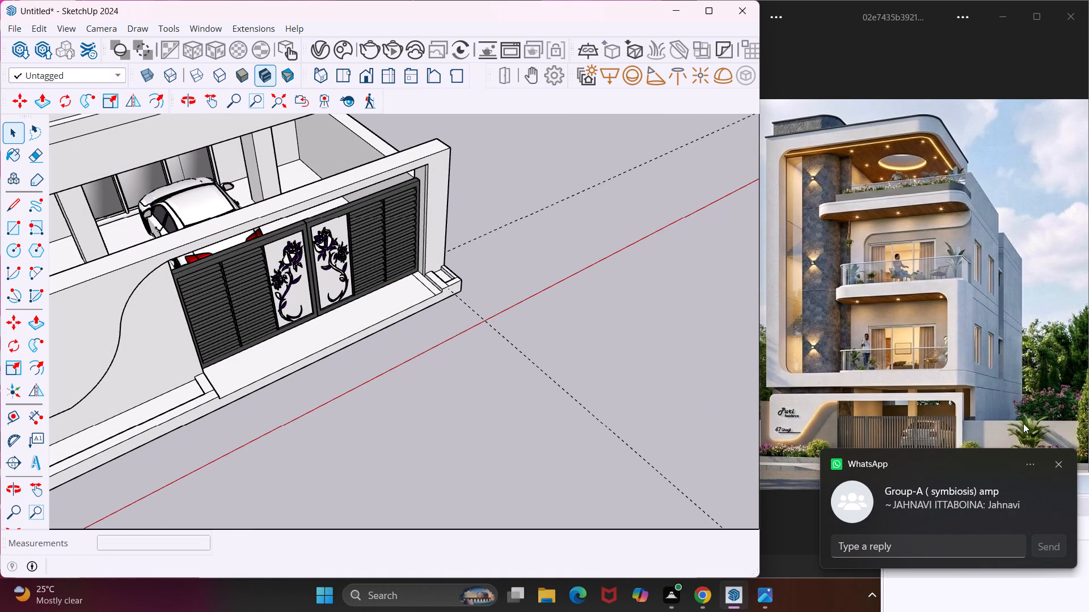
left_click(1064, 464)
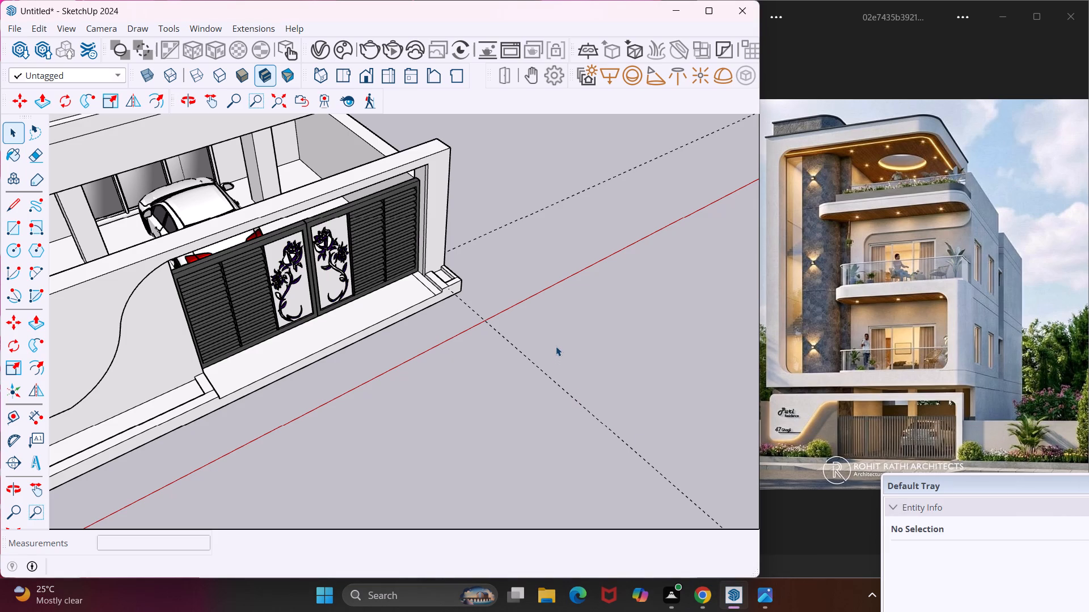
scroll(399, 287, "down", 3)
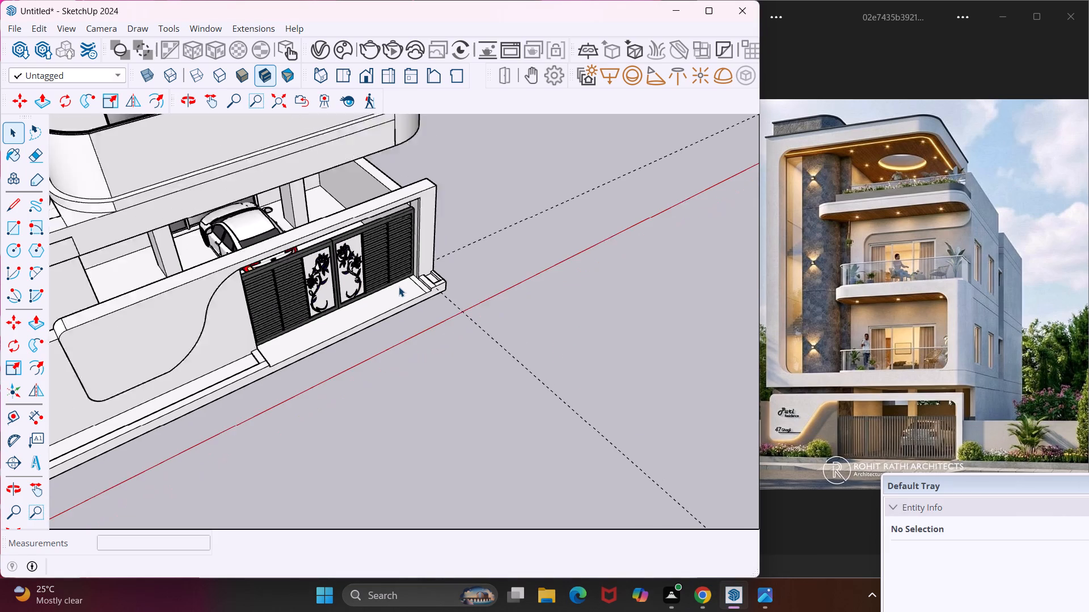
scroll(399, 287, "down", 2)
scroll(279, 329, "down", 4)
middle_click_drag(202, 343, 185, 293)
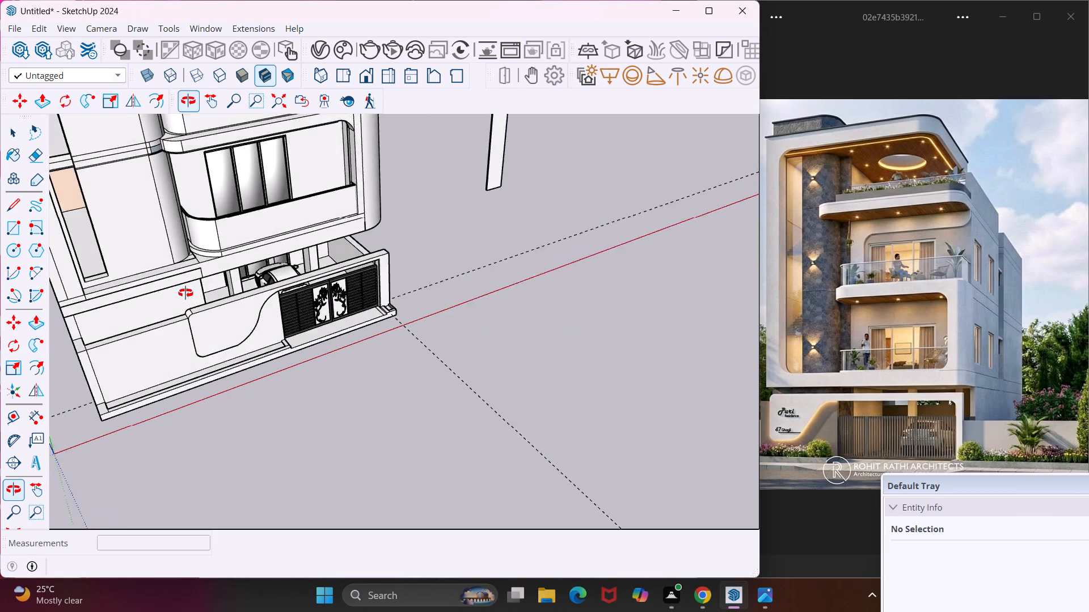
middle_click_drag(185, 293, 154, 205)
scroll(154, 207, "down", 4)
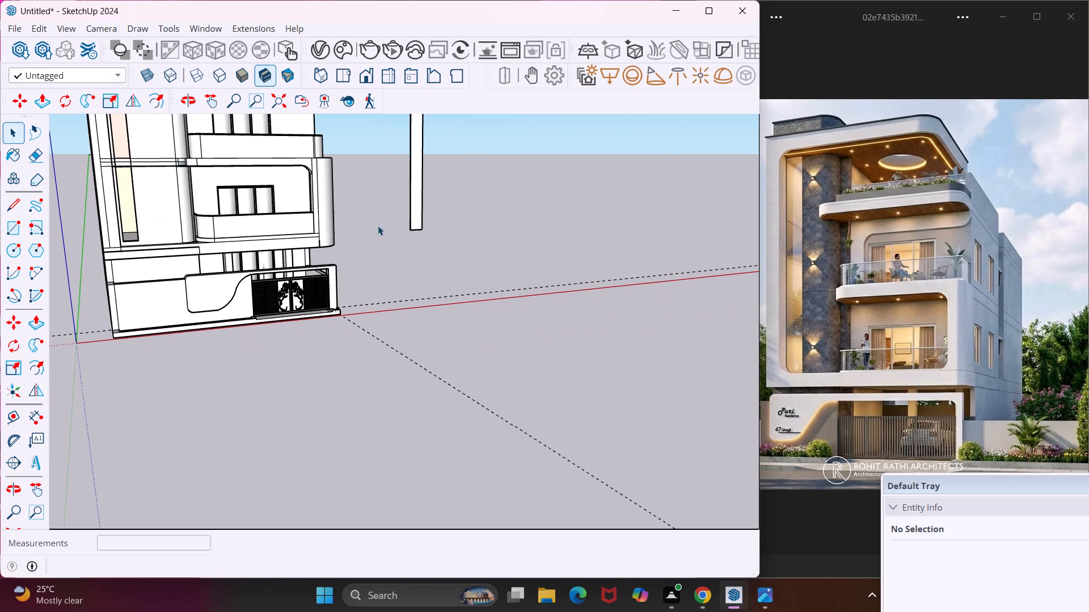
left_click(210, 96)
left_click_drag(370, 225, 412, 294)
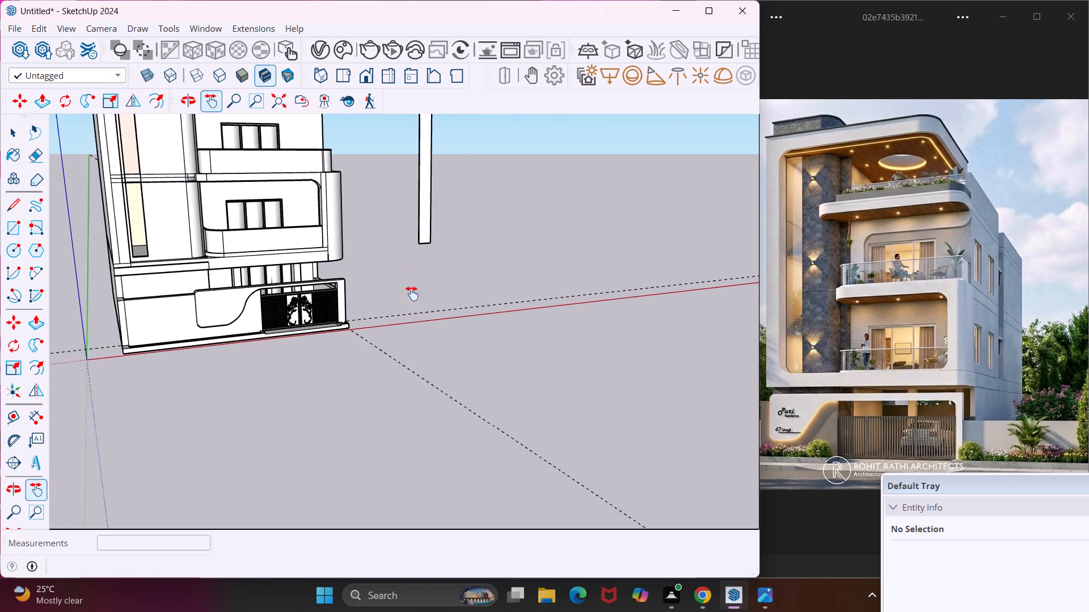
left_click_drag(412, 294, 471, 383)
middle_click_drag(446, 326, 392, 305)
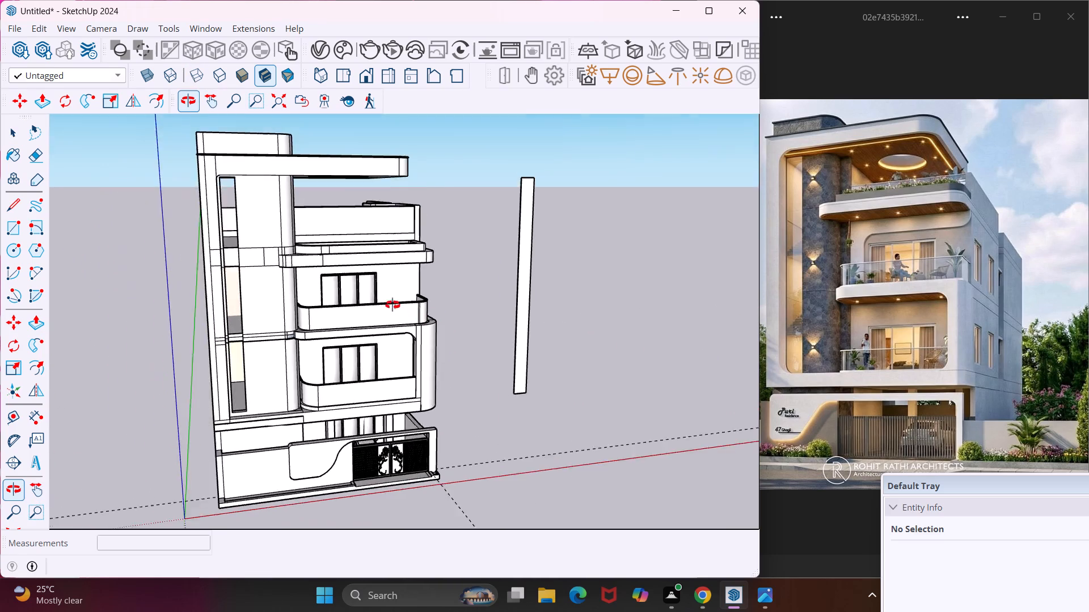
middle_click_drag(392, 305, 303, 273)
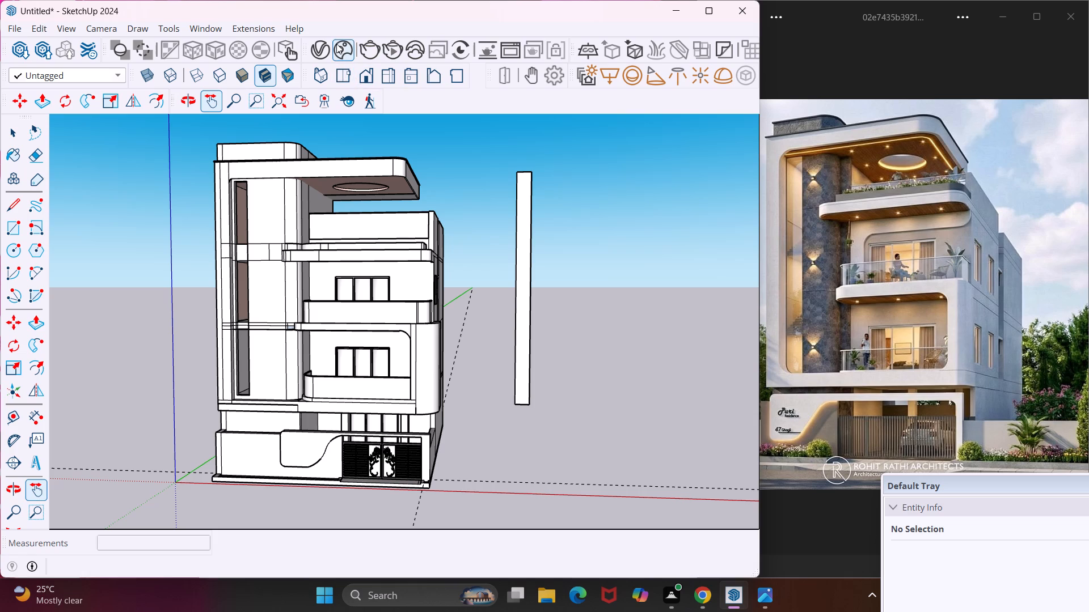
Open the V-Ray Asset Editor and browse the downloaded Materials category in Chaos Cosmos.
left_click(315, 57)
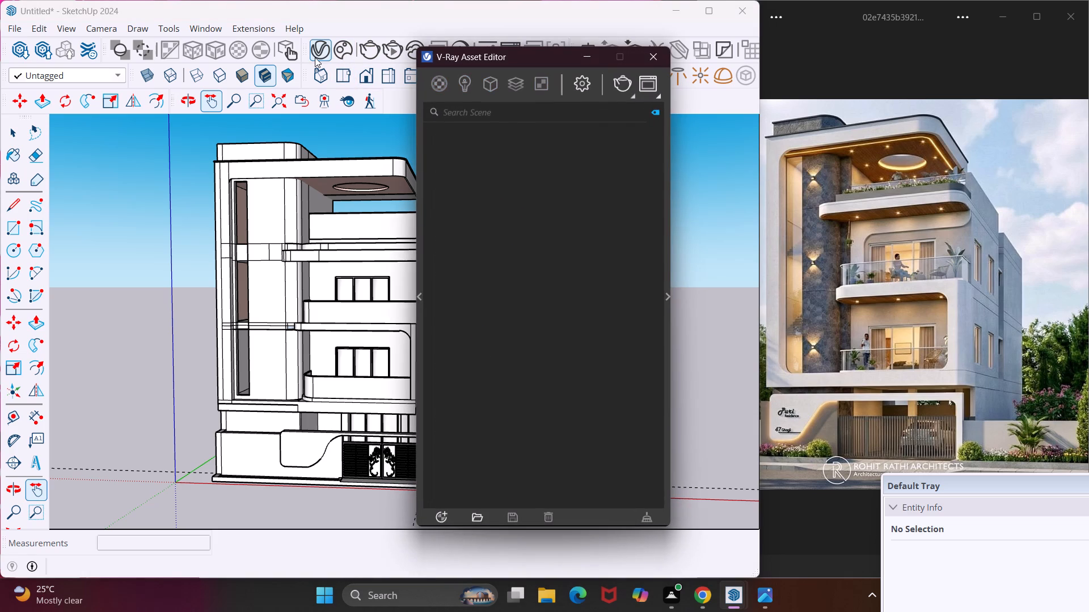
left_click(420, 293)
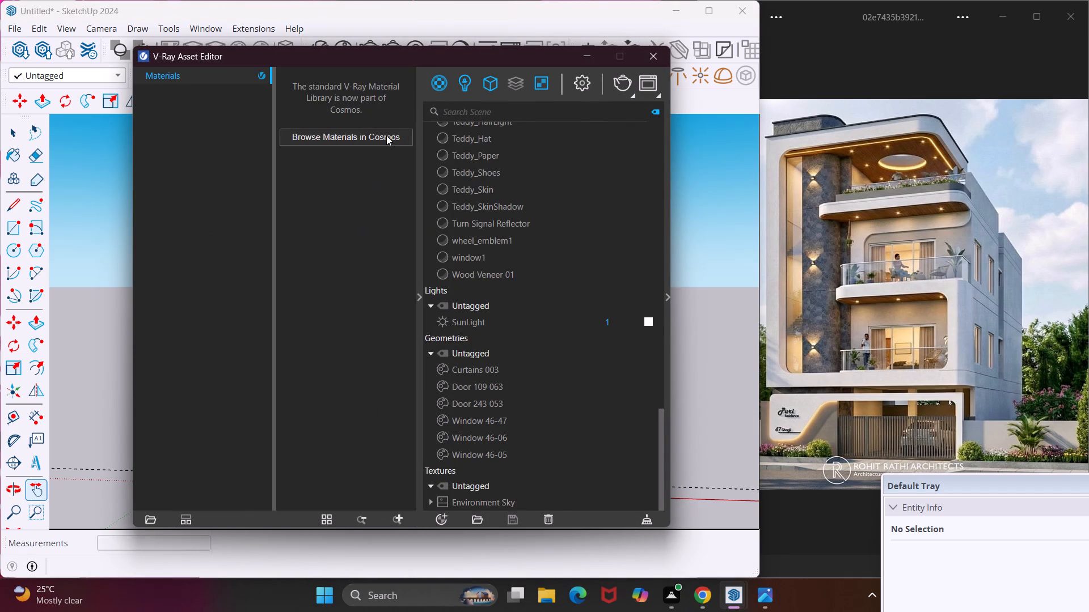
left_click(386, 135)
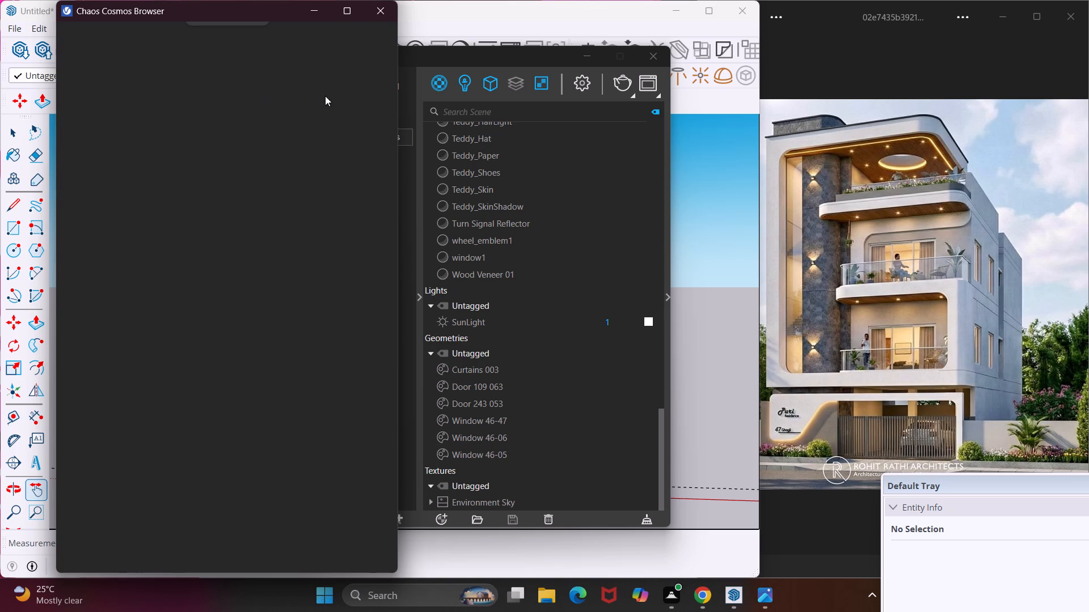
left_click(669, 296)
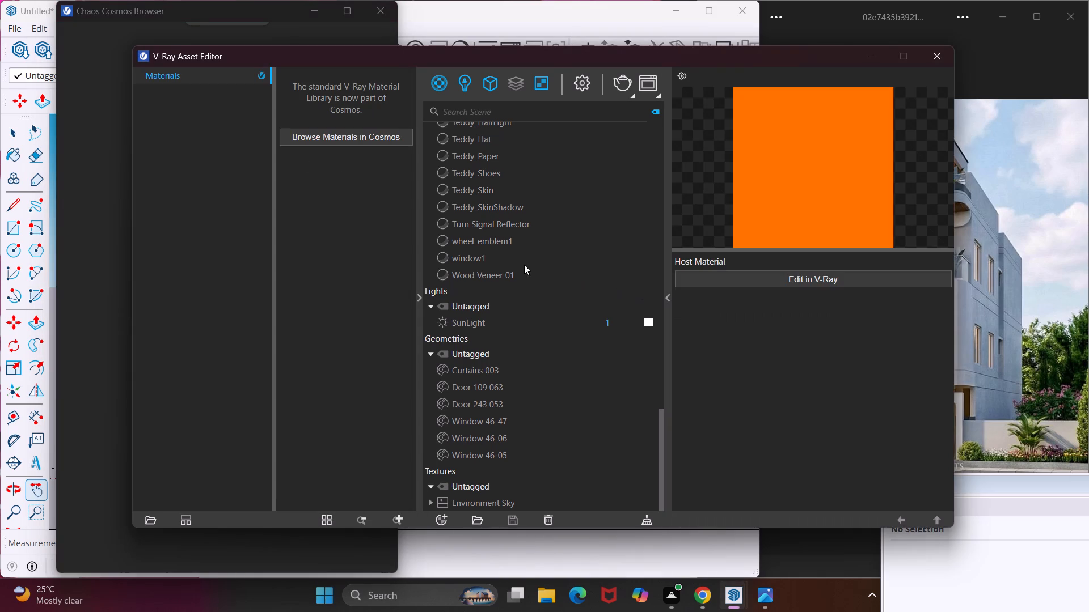
left_click(309, 137)
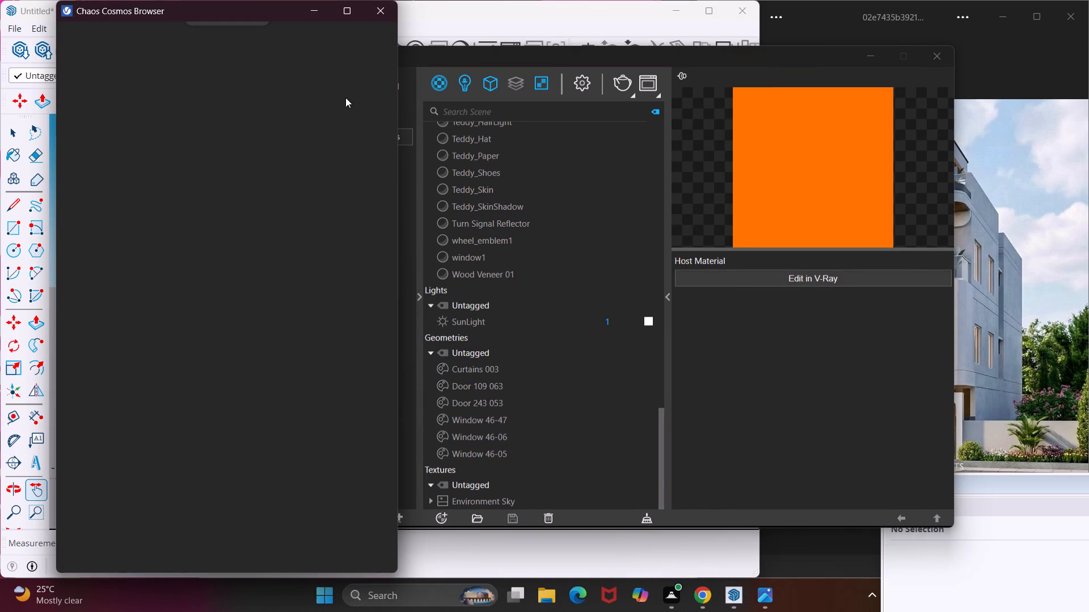
left_click(376, 5)
left_click(373, 132)
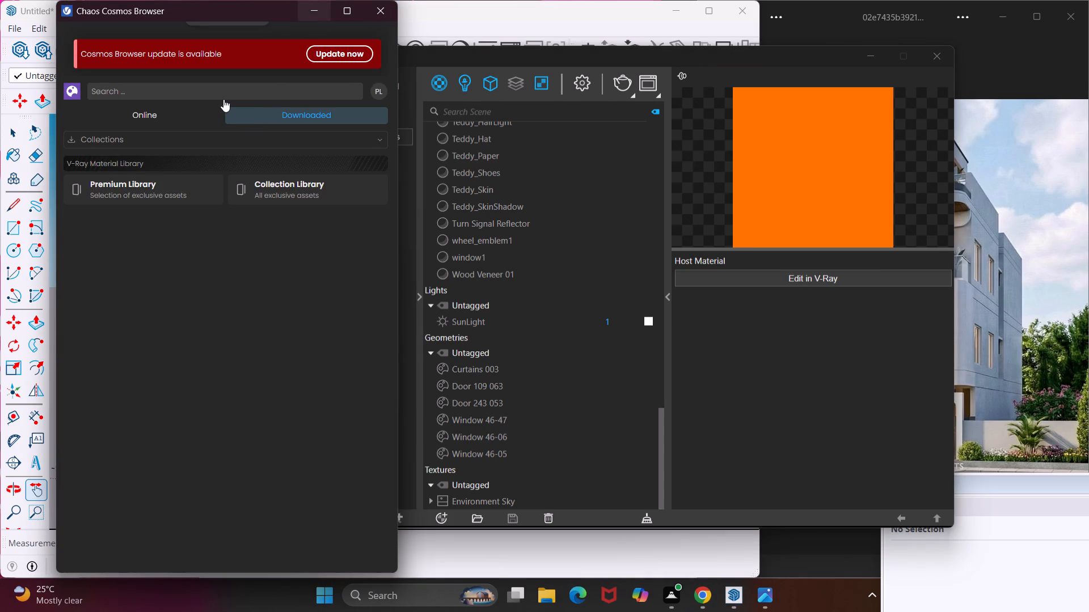
left_click(263, 139)
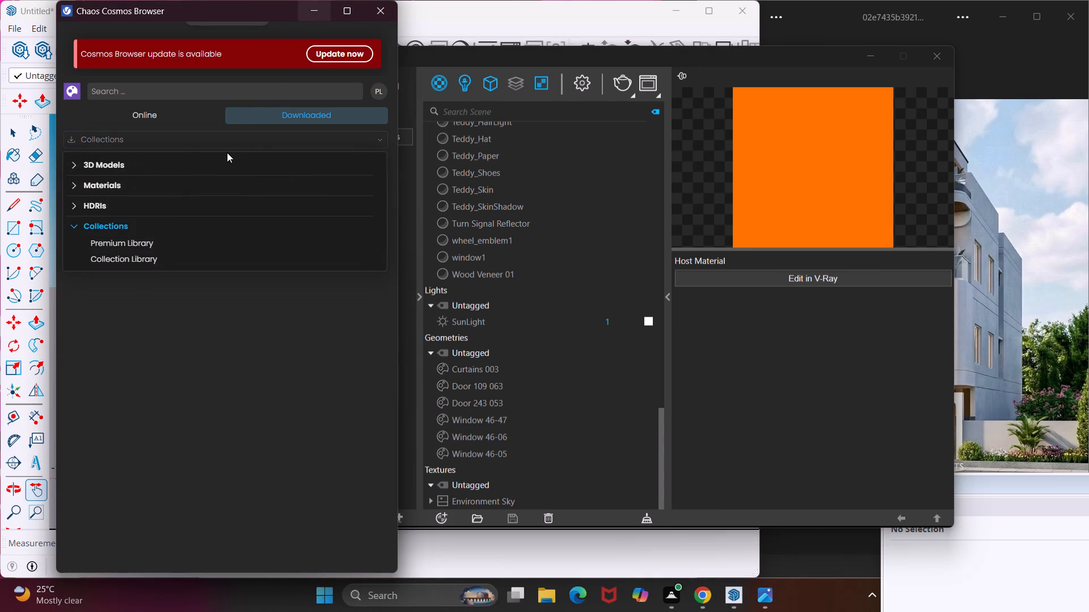
left_click(146, 182)
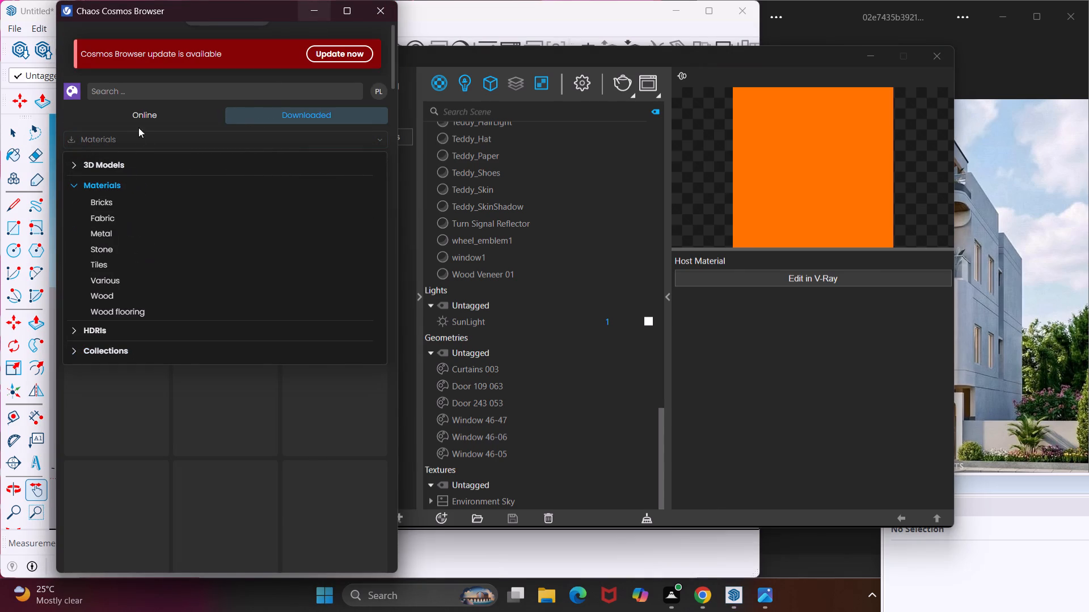
Search the downloaded Cosmos assets for "mirrior", repeating the search from the Materials category.
left_click(162, 91)
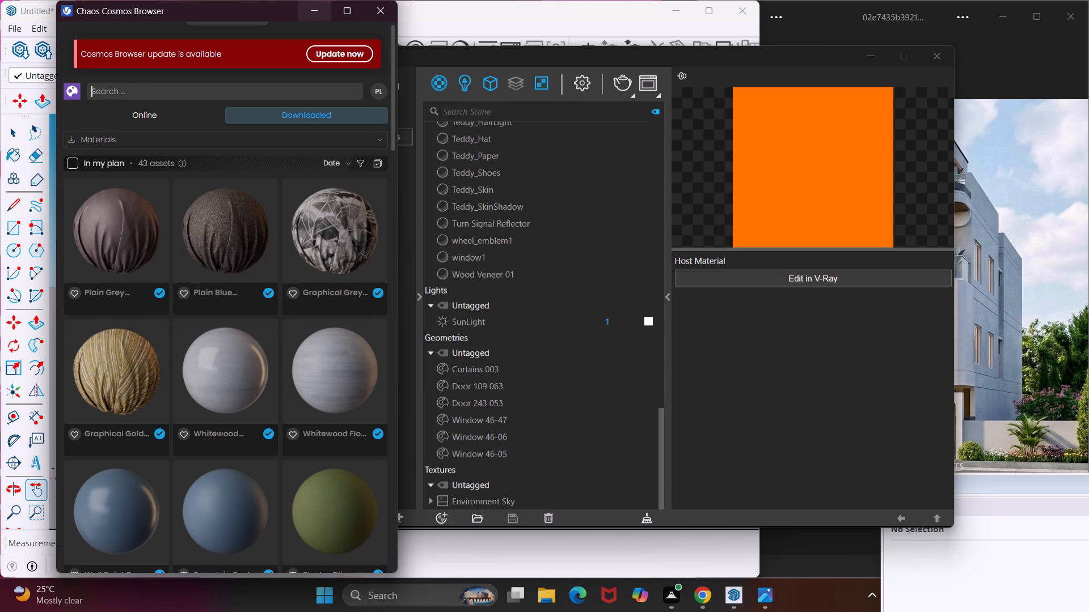
type("mirrior")
key("Return")
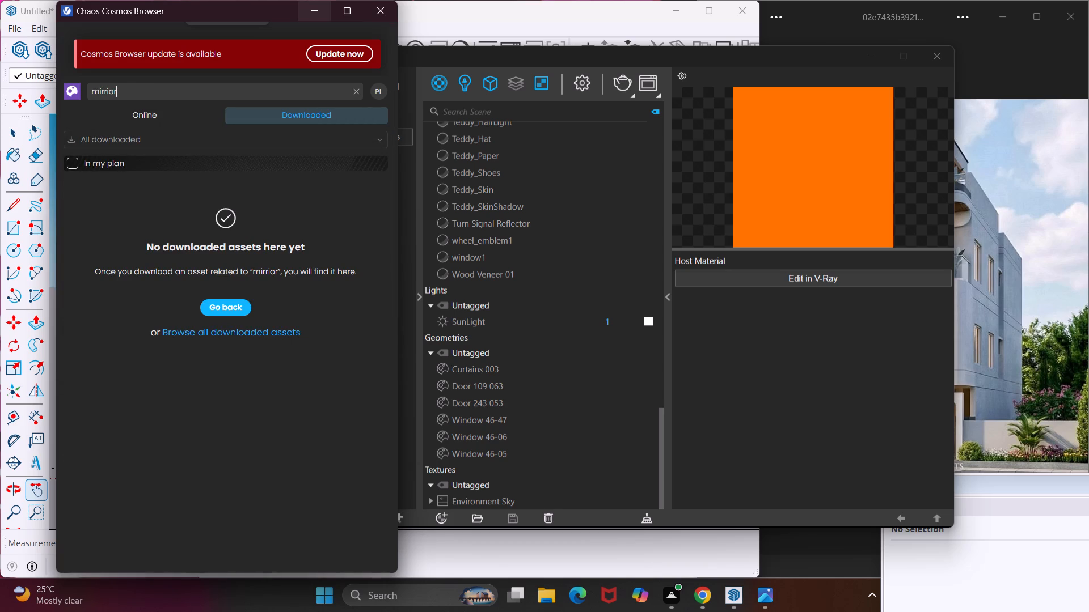
left_click(247, 139)
left_click(100, 187)
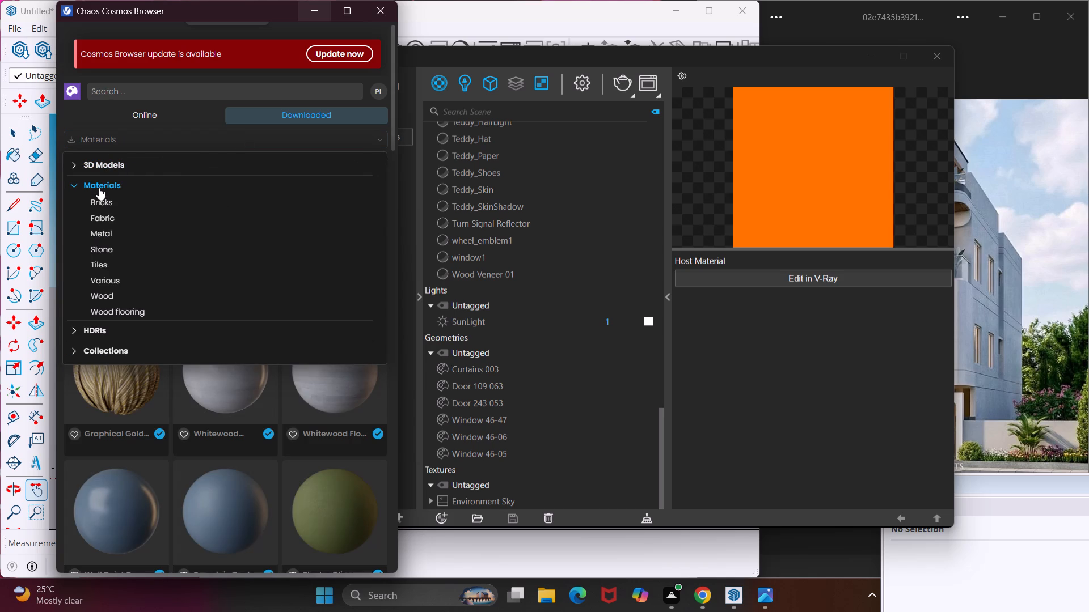
left_click(148, 91)
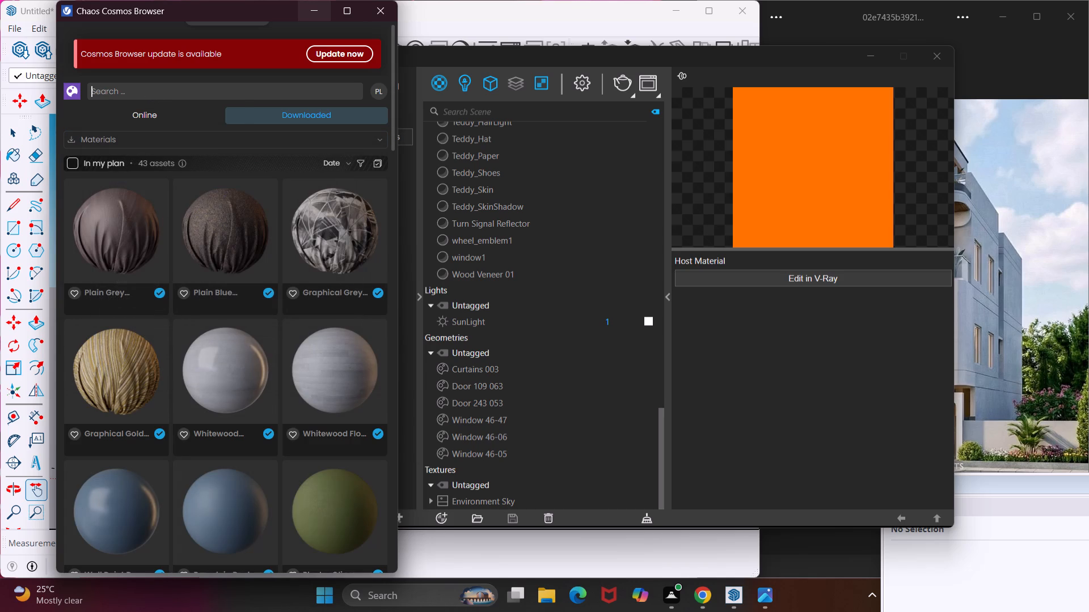
type("mirr")
key("i")
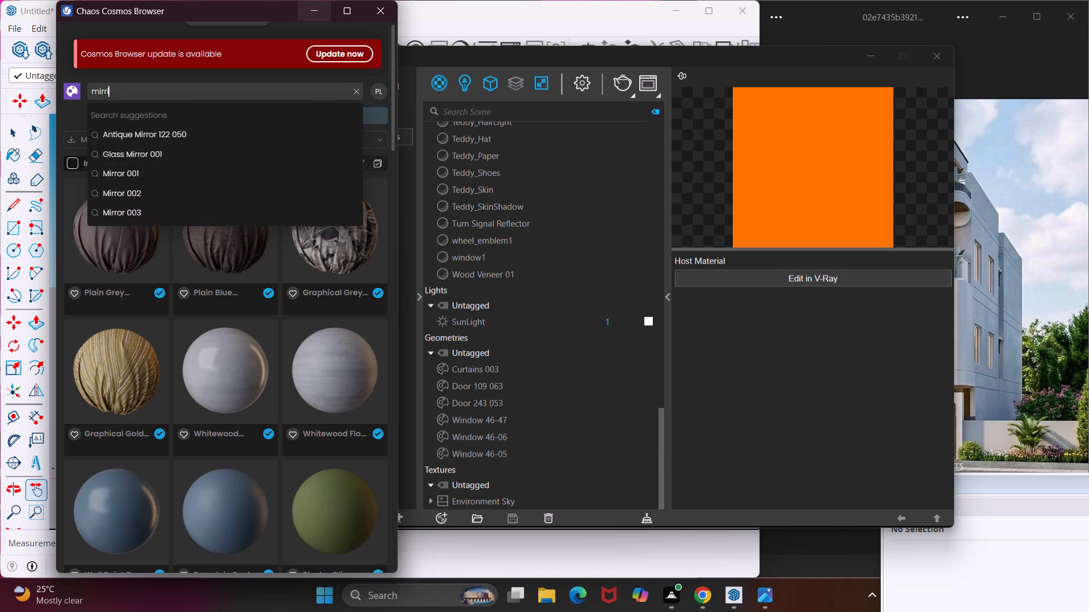
key("o")
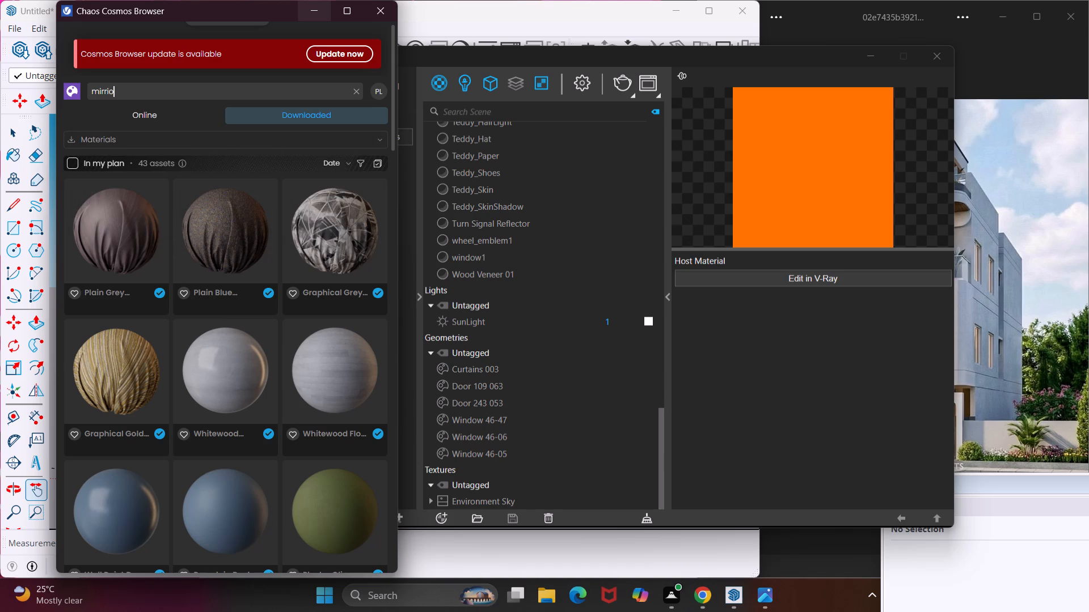
key("r")
key("Return")
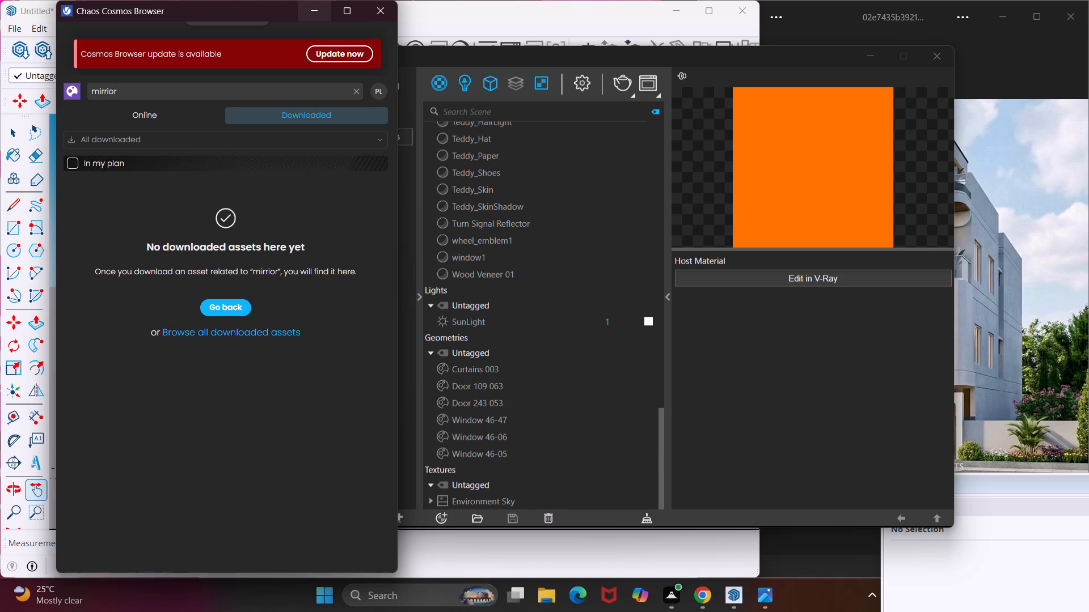
Import the downloaded Glass Thin Clear 001 material from the Cosmos Materials category into the scene.
left_click(235, 140)
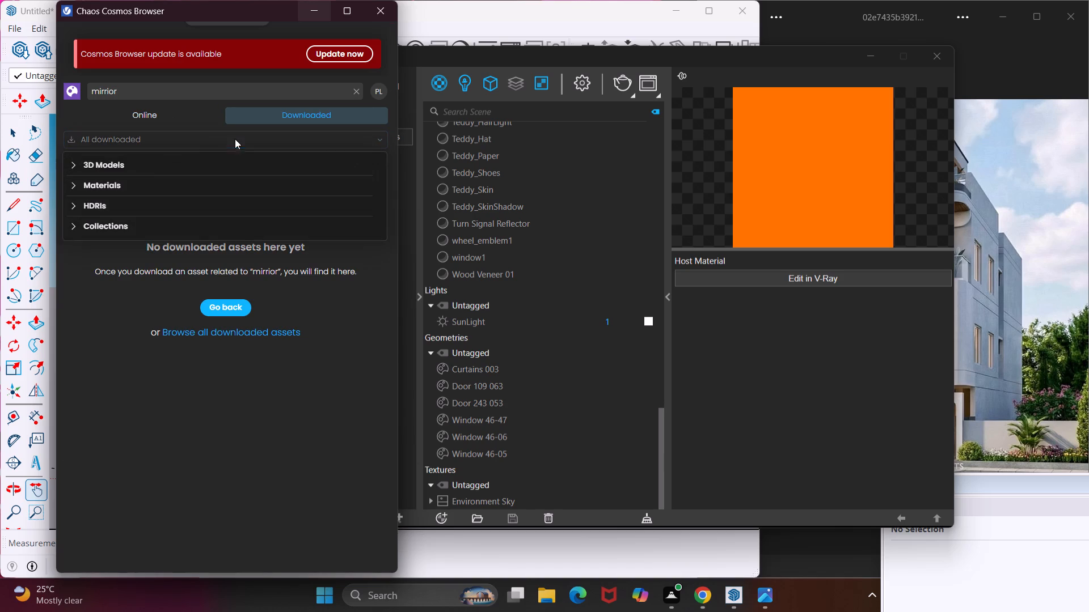
left_click(130, 184)
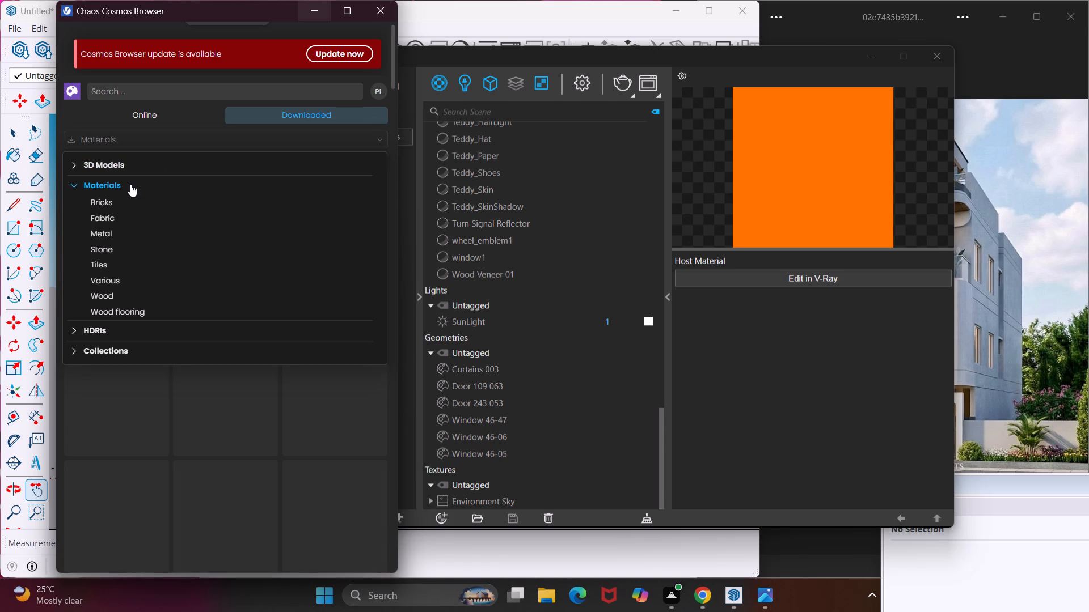
scroll(117, 419, "down", 1)
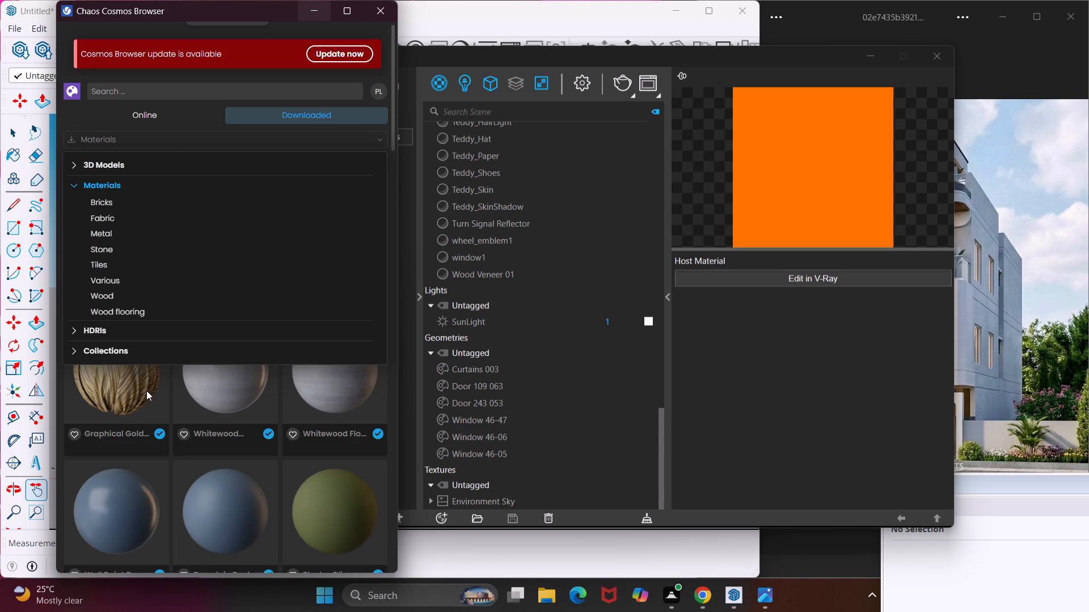
left_click(168, 456)
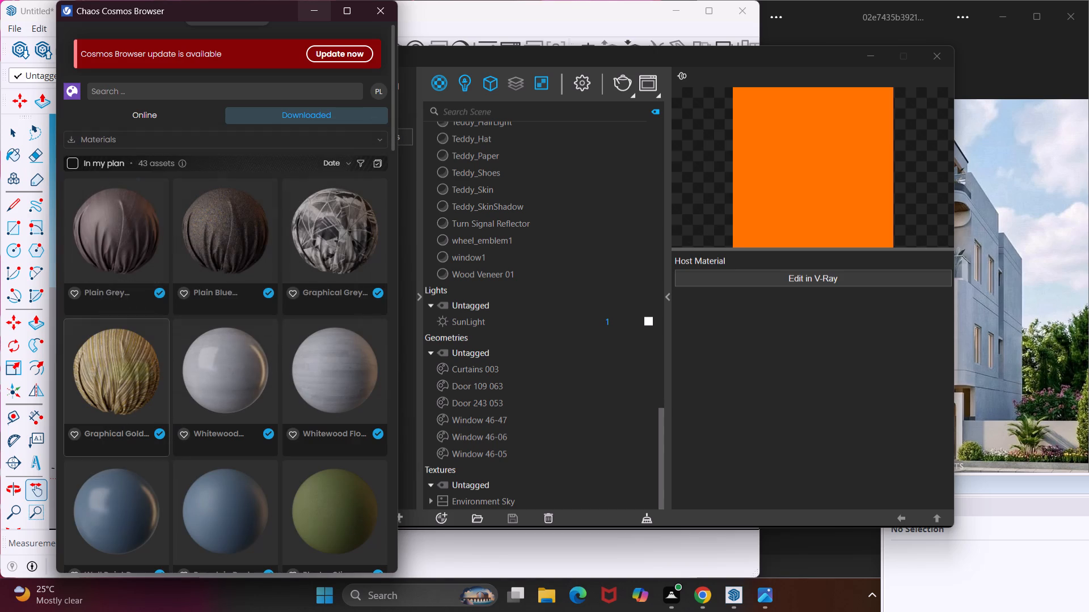
scroll(179, 352, "down", 7)
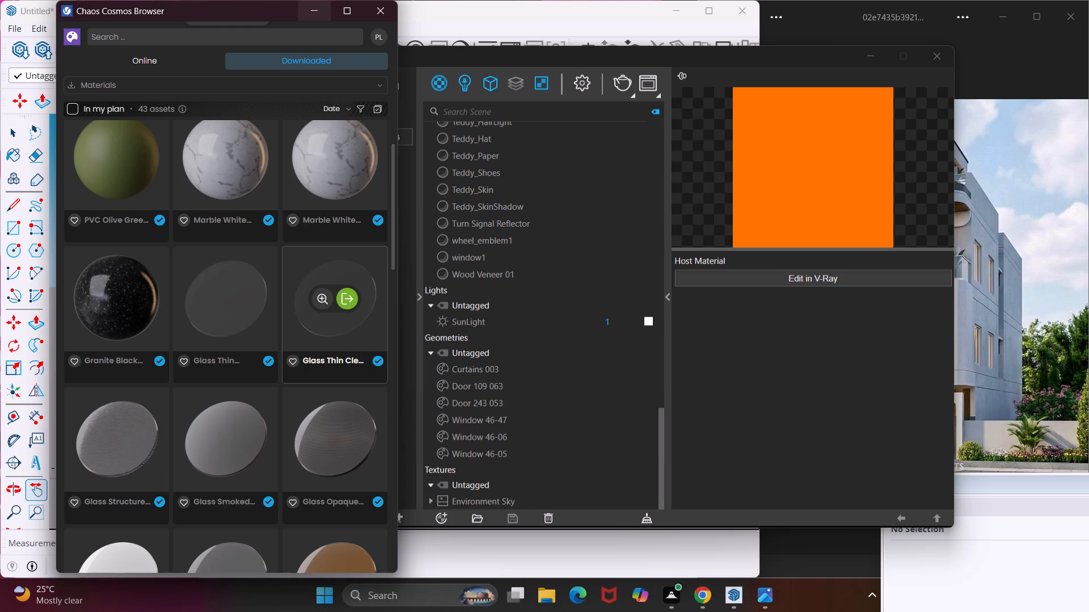
left_click(351, 304)
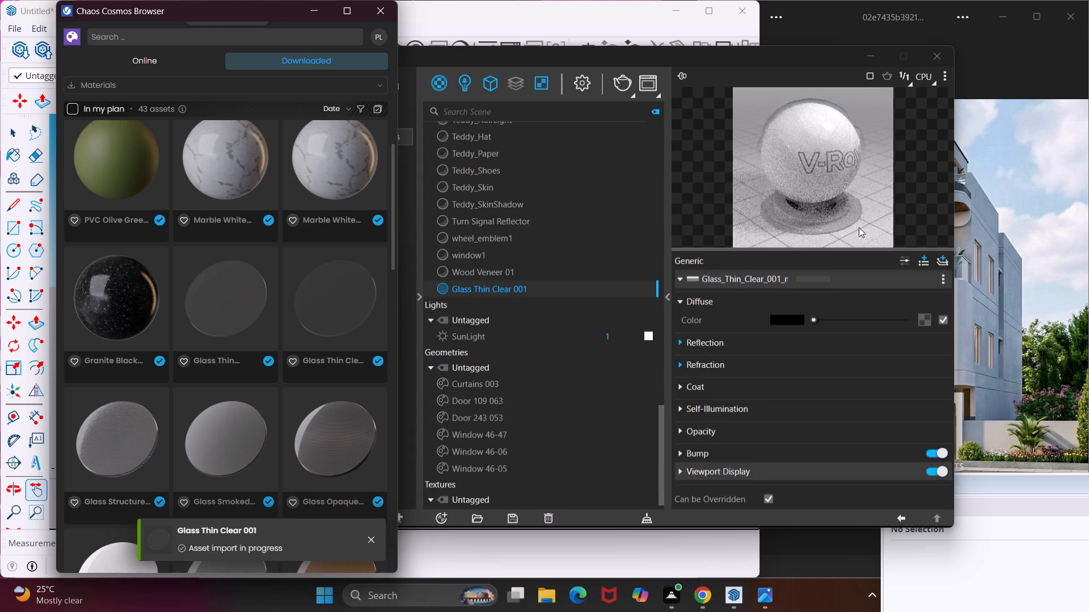
Set the Glass Thin Clear 001 material preview to the Wall scene.
left_click(947, 74)
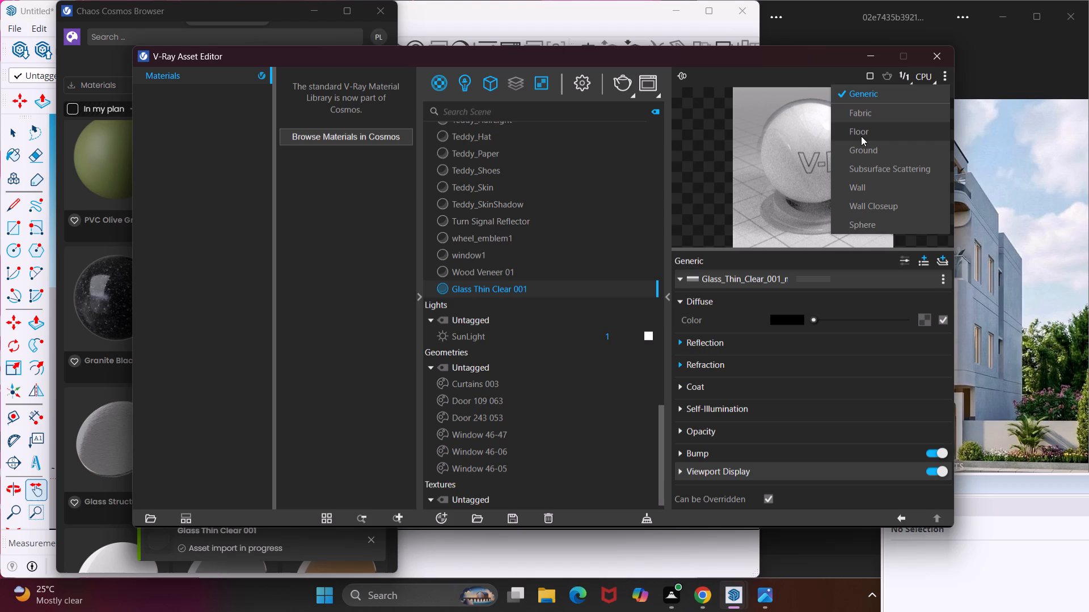
left_click(868, 180)
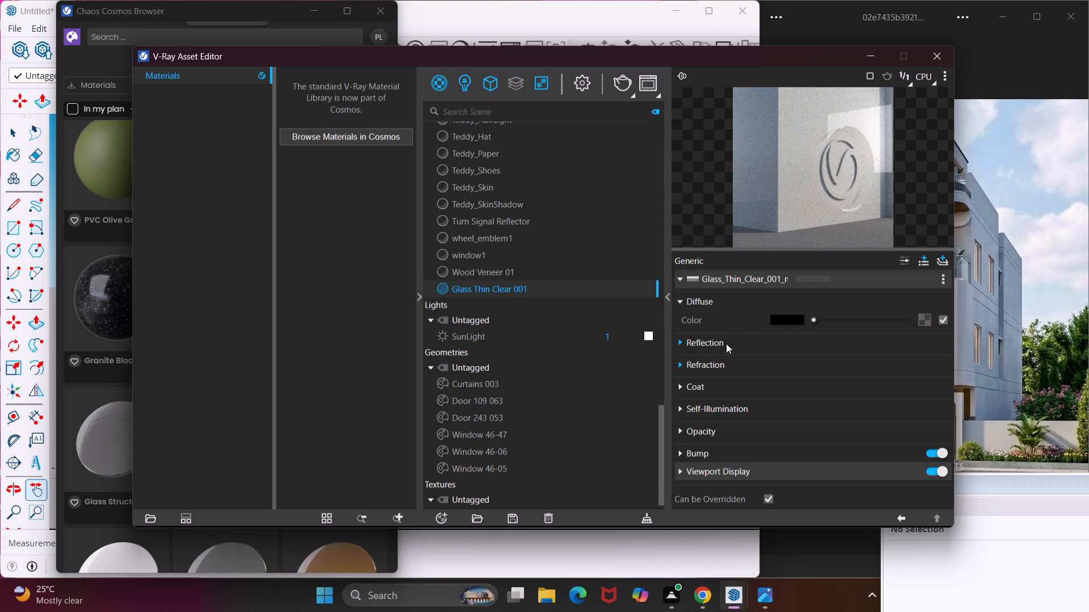
Set the glass material's diffuse colour to near-white, R 0.988, G 0.979, B 0.979.
left_click(778, 318)
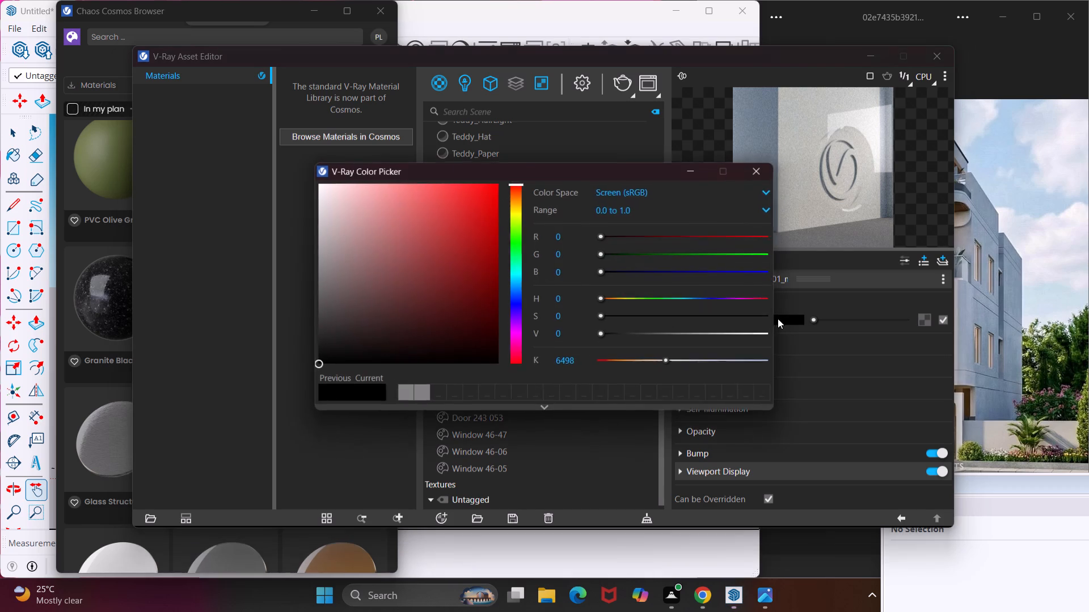
left_click(322, 191)
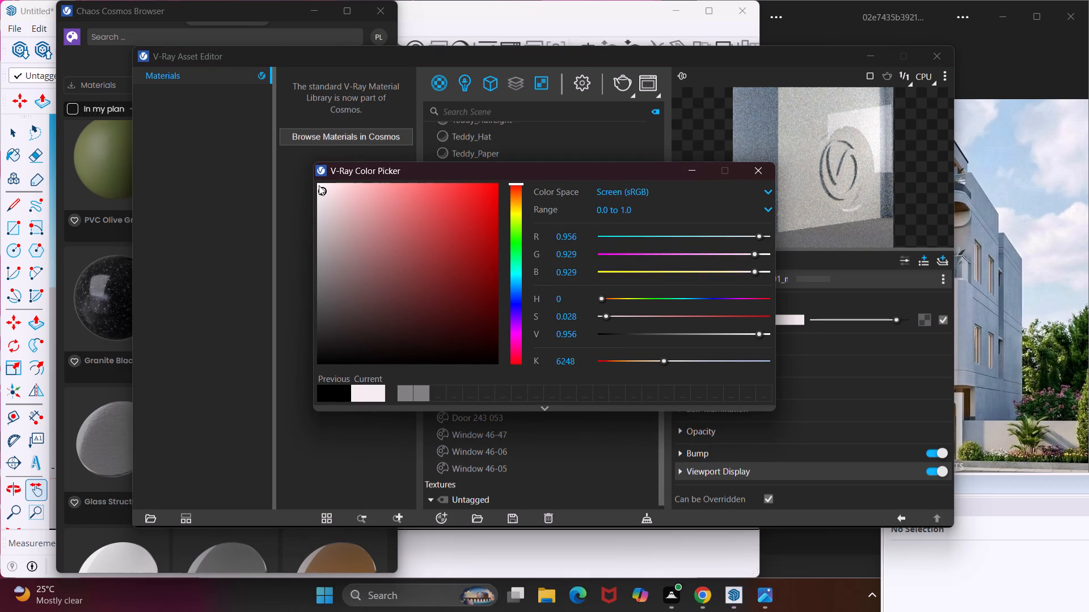
left_click(319, 185)
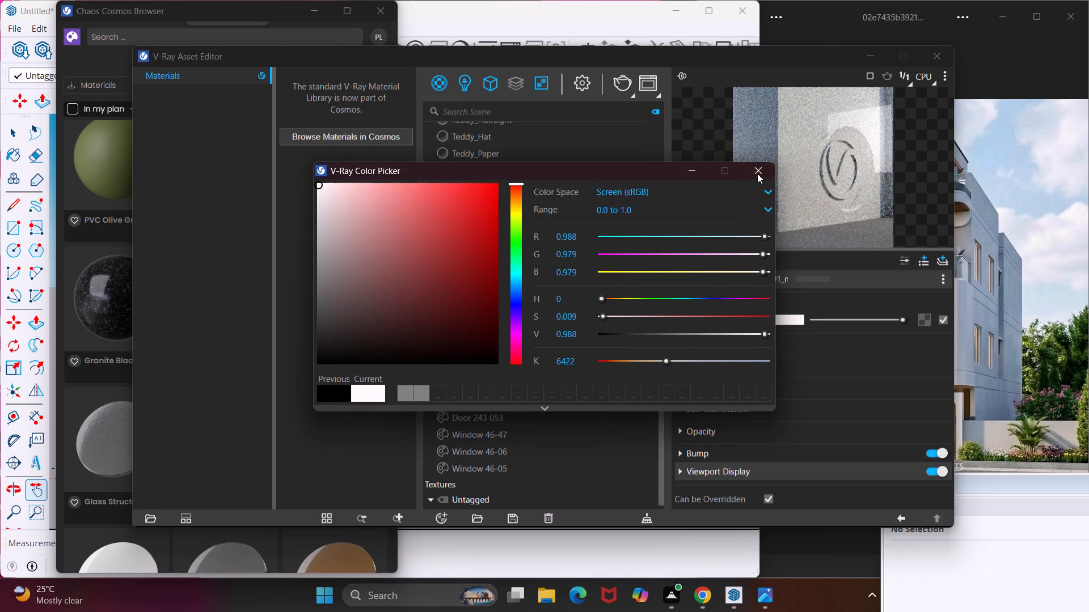
left_click(698, 167)
Set the reflection roughness of the Glass Thin Clear 001 material to 0.95.
left_click(682, 343)
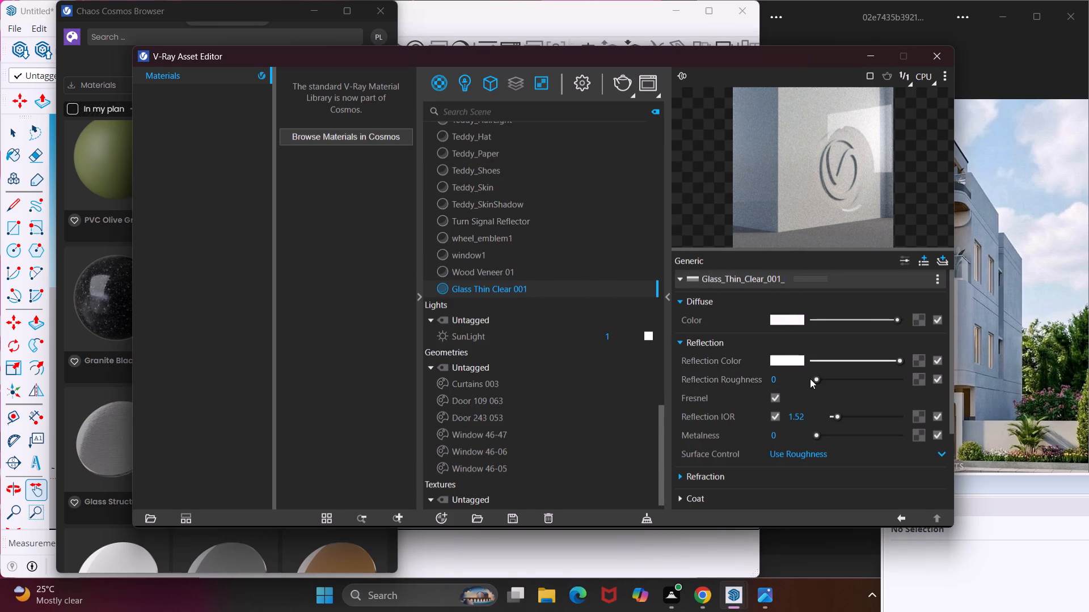
left_click_drag(814, 379, 875, 385)
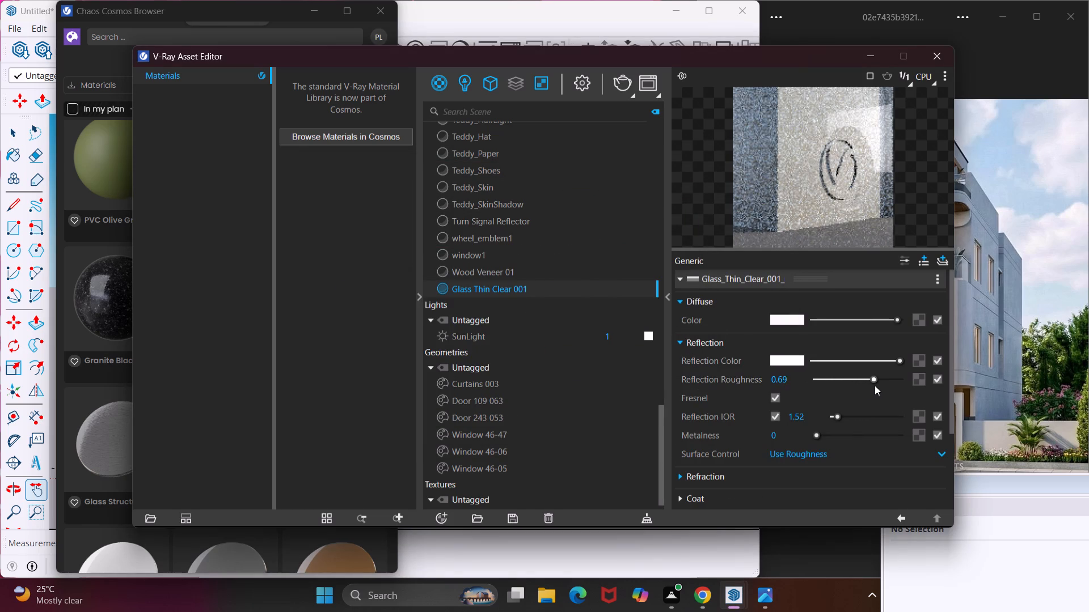
left_click_drag(875, 385, 877, 385)
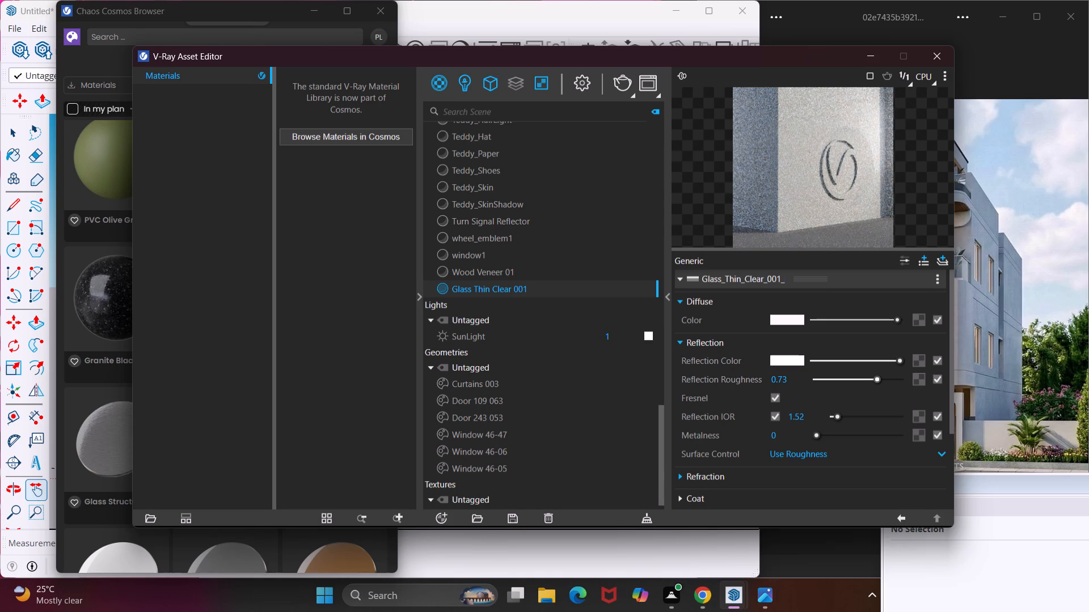
left_click(794, 380)
key("BackSpace")
key("BackSpace")
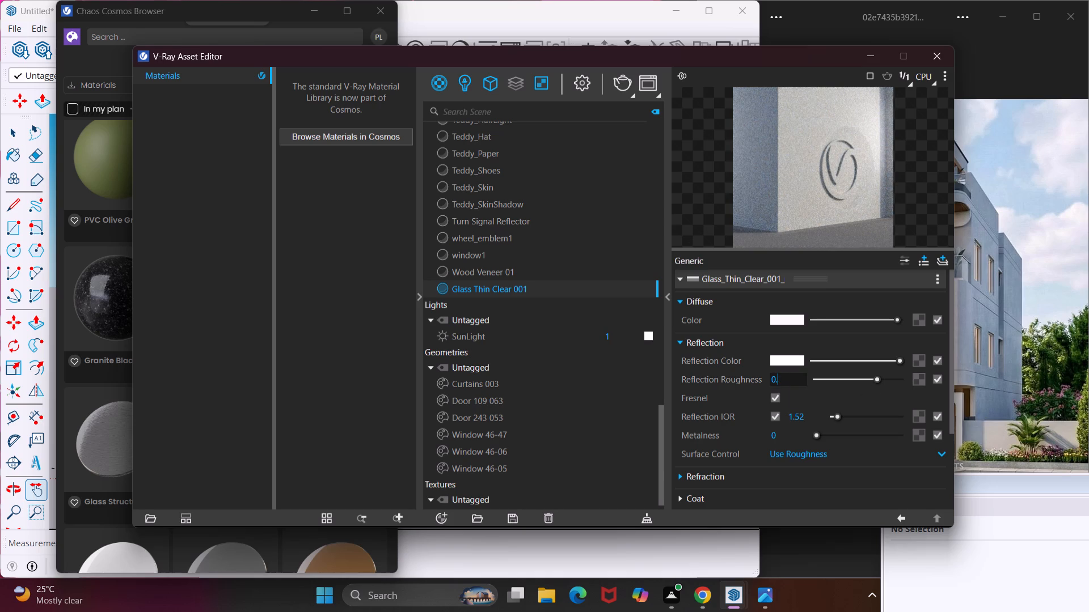
type("95")
key("Return")
Set the glass material's reflection IOR to 4.
left_click(805, 416)
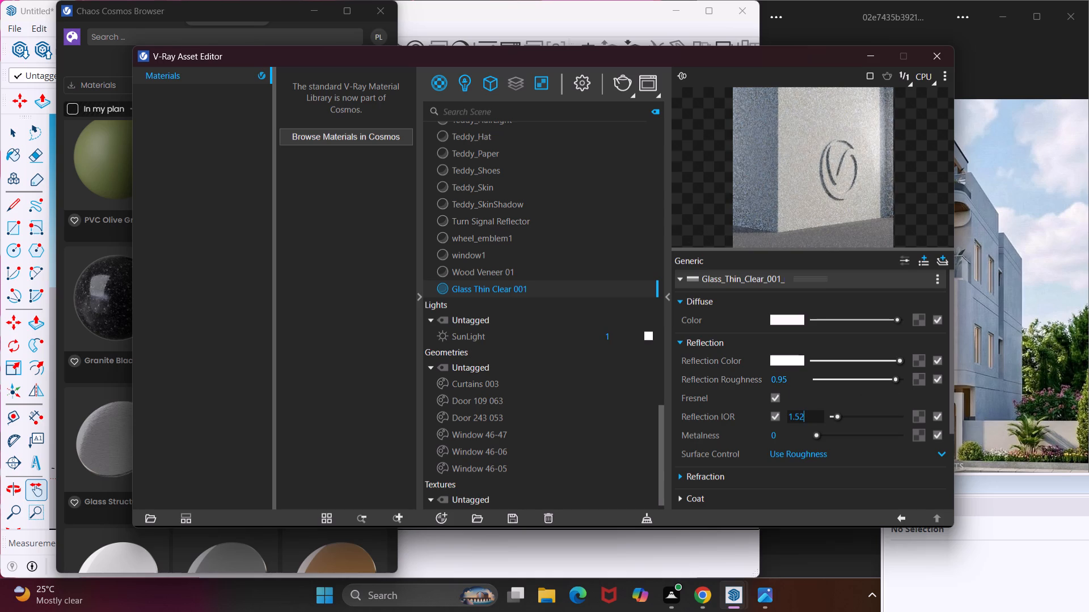
key("BackSpace")
key("BackSpace")
key("BackSpace")
key("BackSpace")
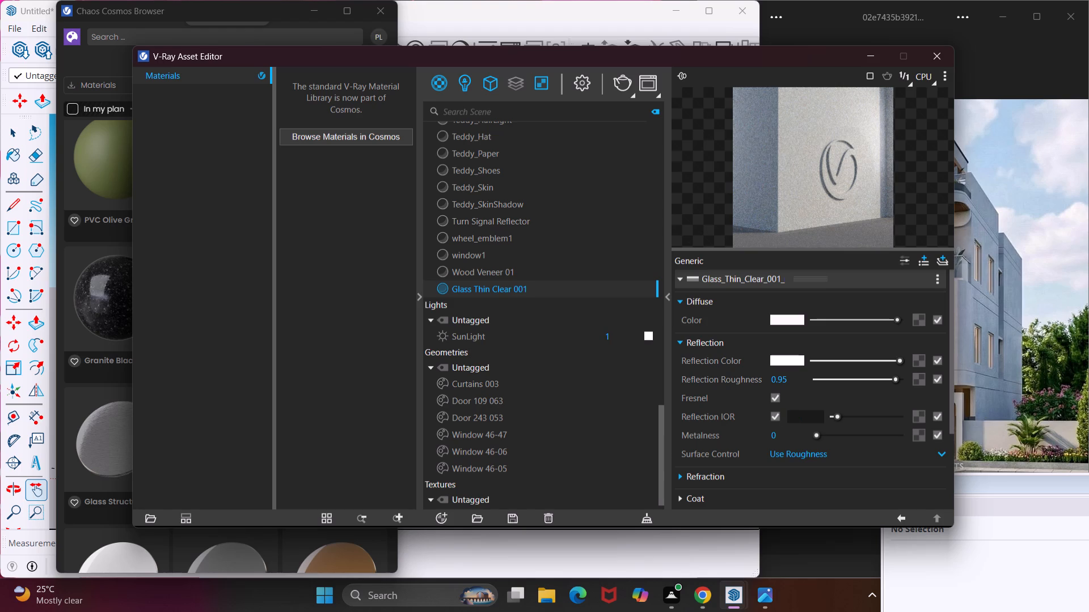
key("4")
key("Return")
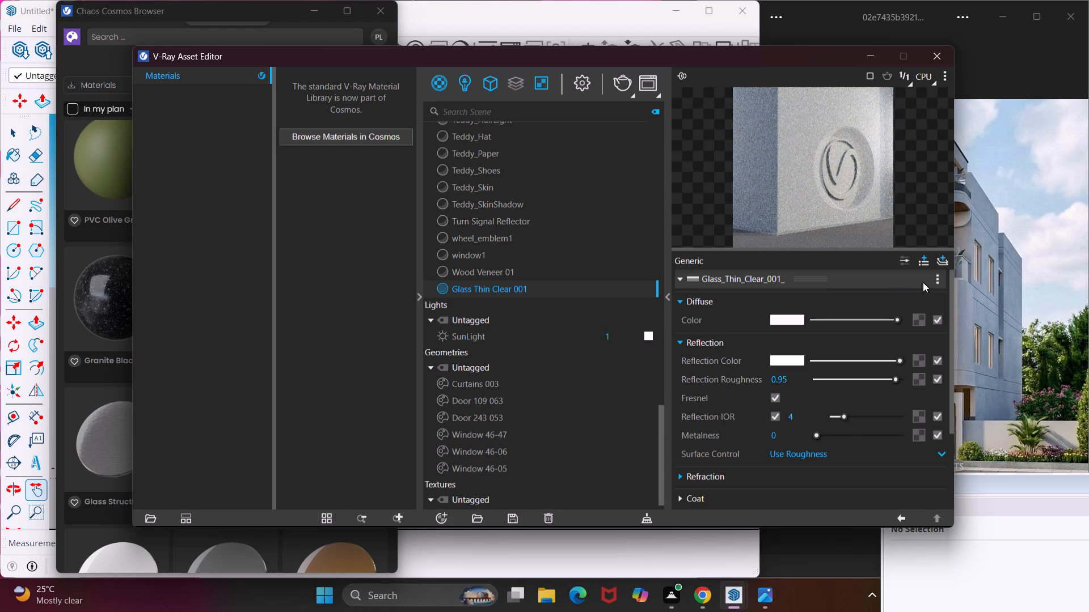
Minimise the V-Ray Asset Editor and Cosmos Browser, then move the Default Tray up over the reference image and collapse Entity Info.
double_click(581, 284)
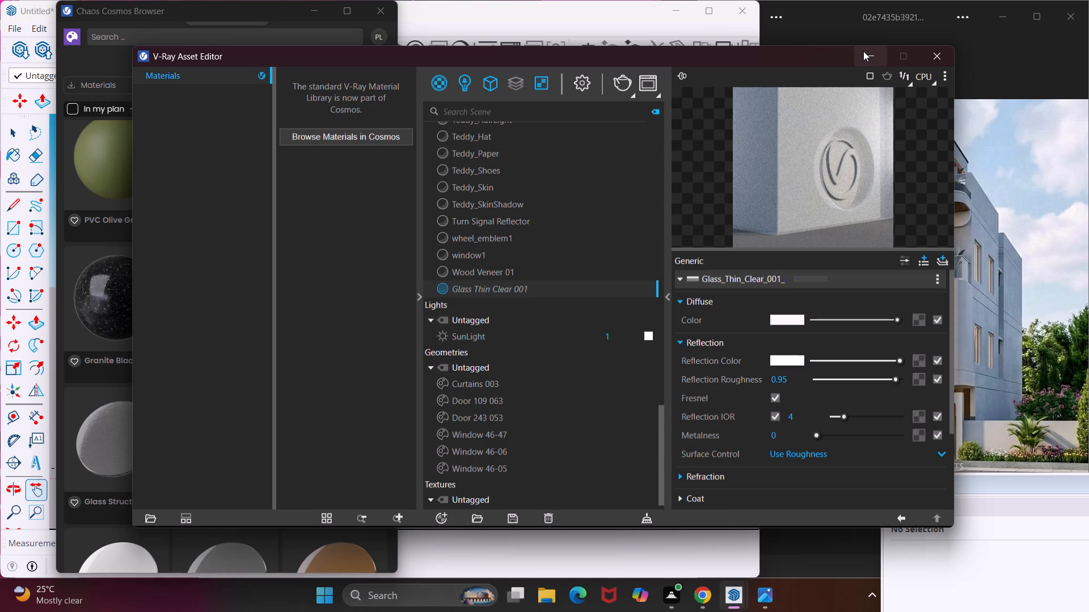
left_click(863, 51)
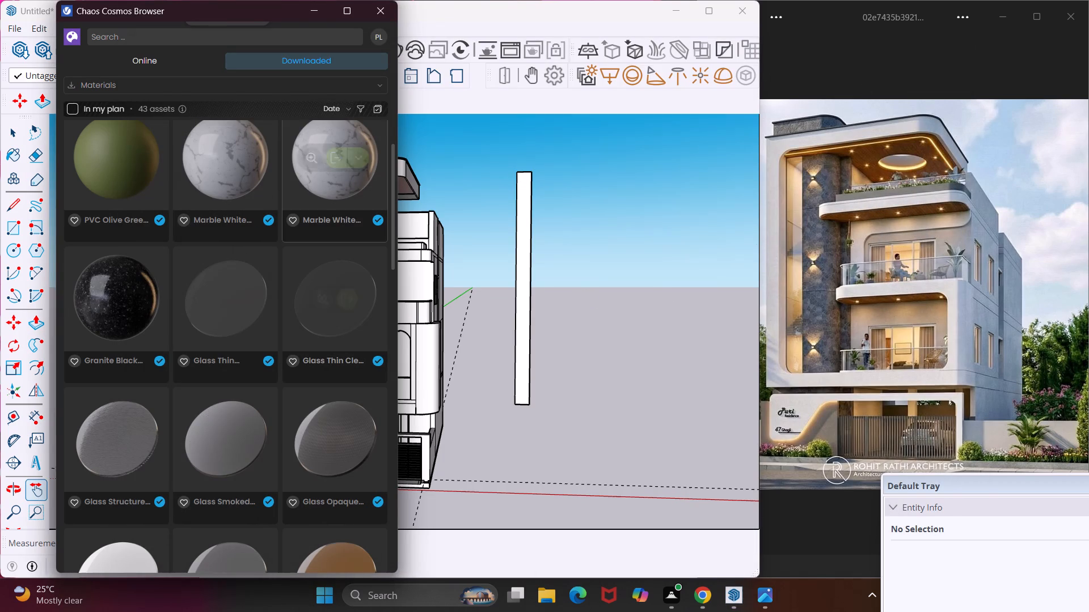
left_click(316, 15)
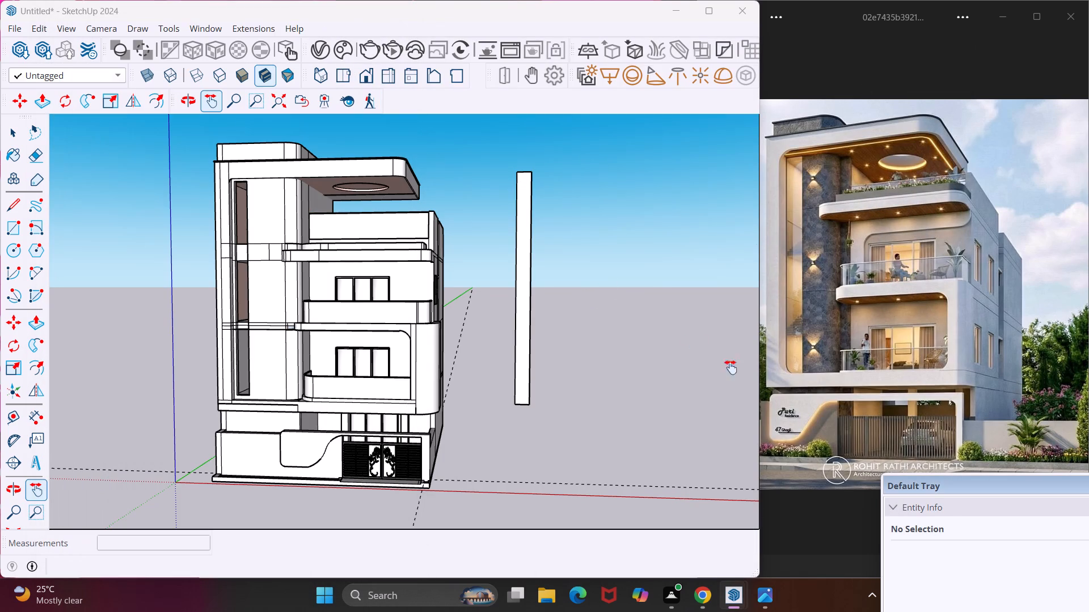
left_click_drag(936, 540, 937, 521)
left_click_drag(937, 521, 932, 514)
left_click_drag(910, 483, 807, 199)
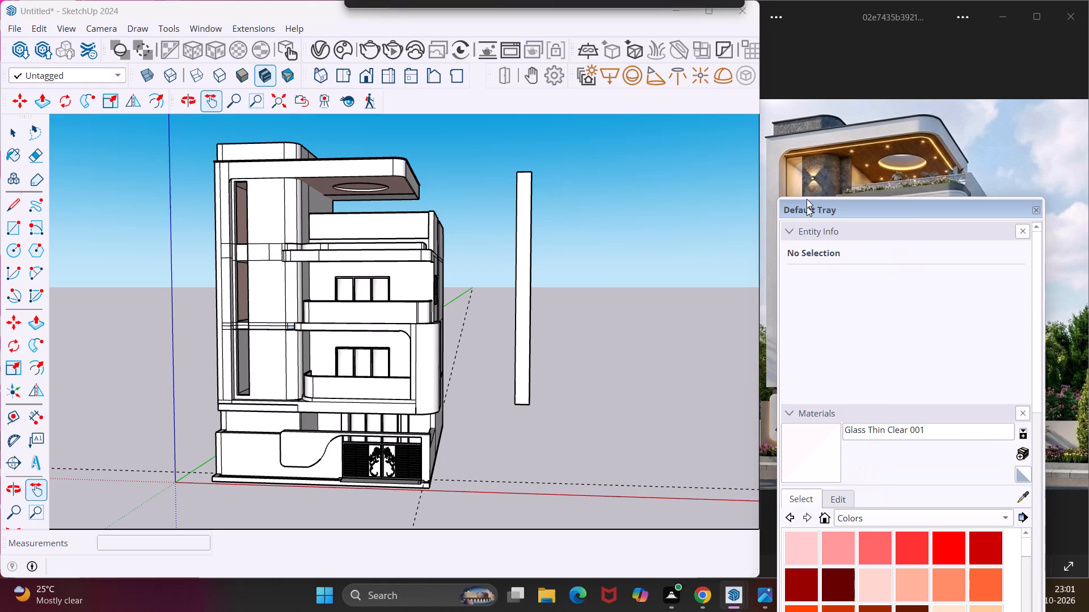
left_click_drag(807, 199, 807, 193)
left_click(788, 210)
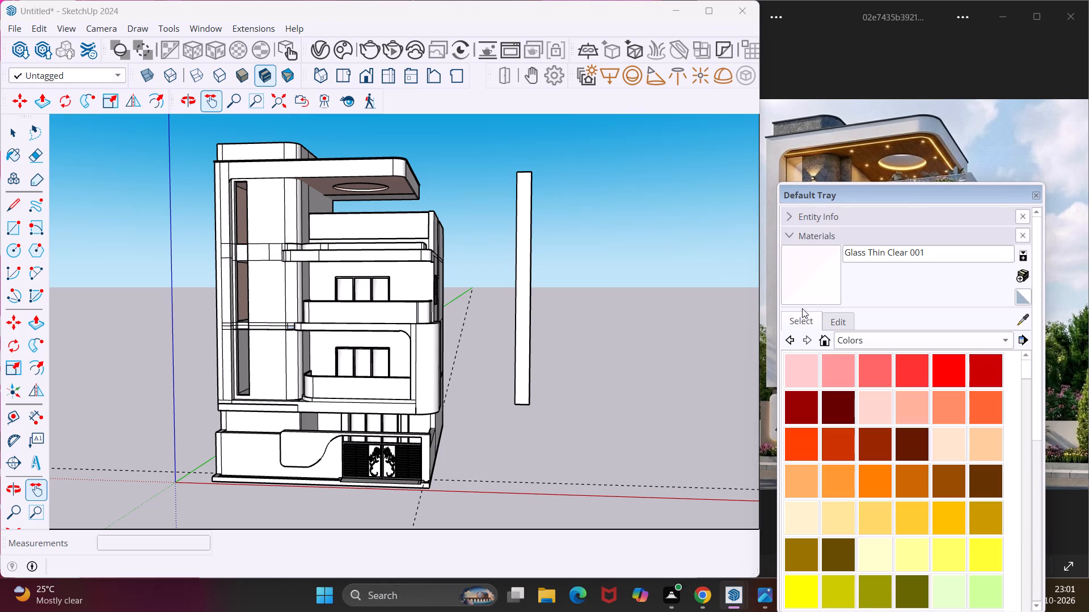
Paint the two broad faces of the freestanding tall narrow panel beside the house with Glass Thin Clear 001.
left_click(808, 279)
scroll(517, 318, "up", 4)
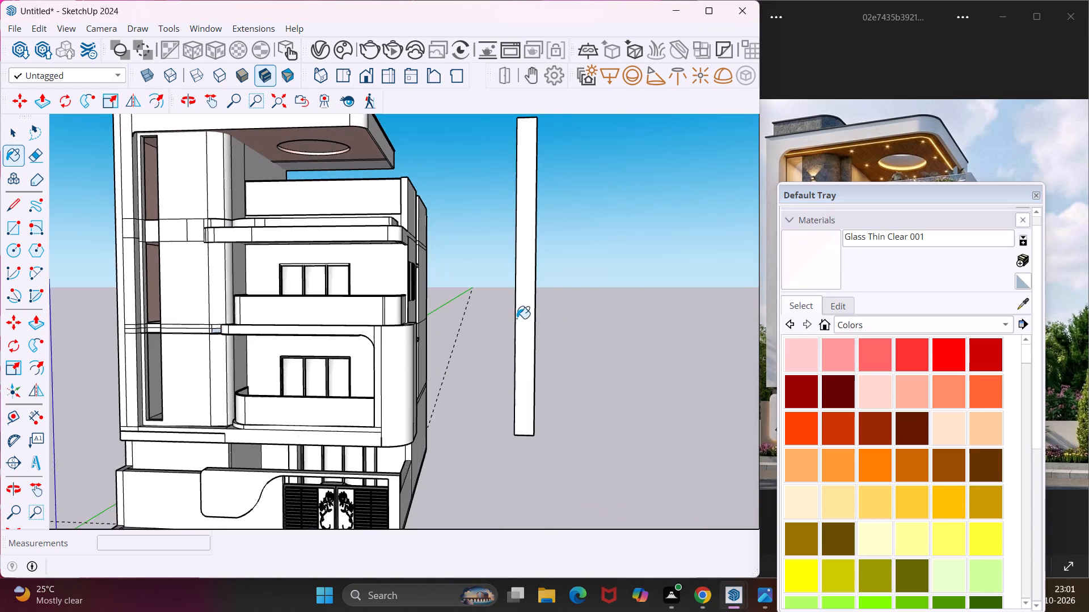
scroll(517, 318, "up", 5)
left_click(524, 325)
middle_click_drag(554, 338, 390, 358)
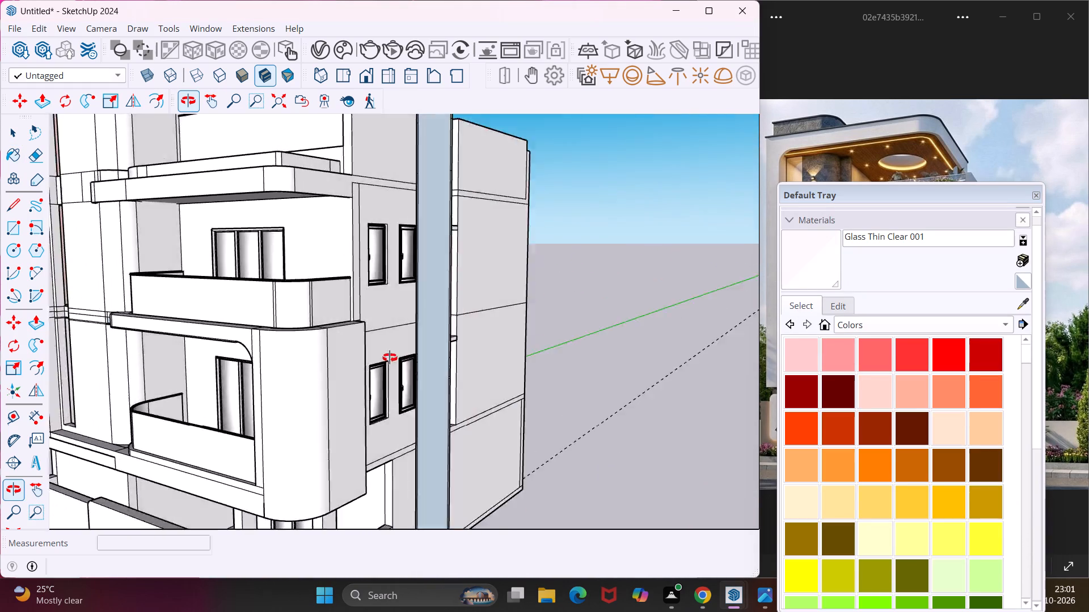
middle_click_drag(390, 358, 148, 390)
scroll(242, 371, "up", 4)
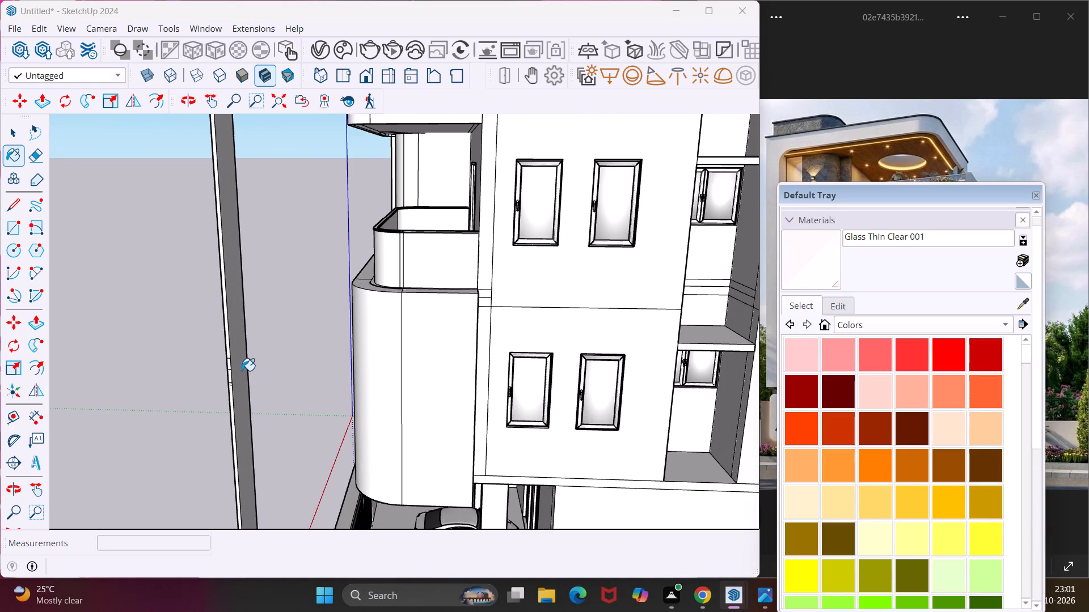
left_click(241, 371)
Paint the outer faces of the upper balcony railing, including the curved corner and its narrow strips, with Glass Thin Clear 001.
middle_click_drag(226, 381, 318, 369)
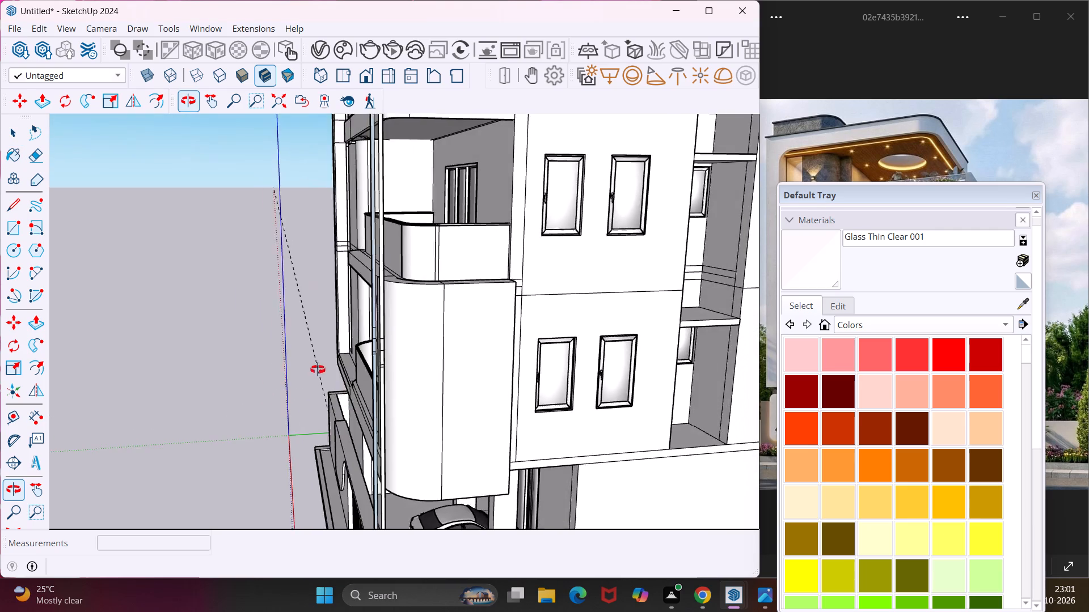
middle_click_drag(318, 369, 438, 390)
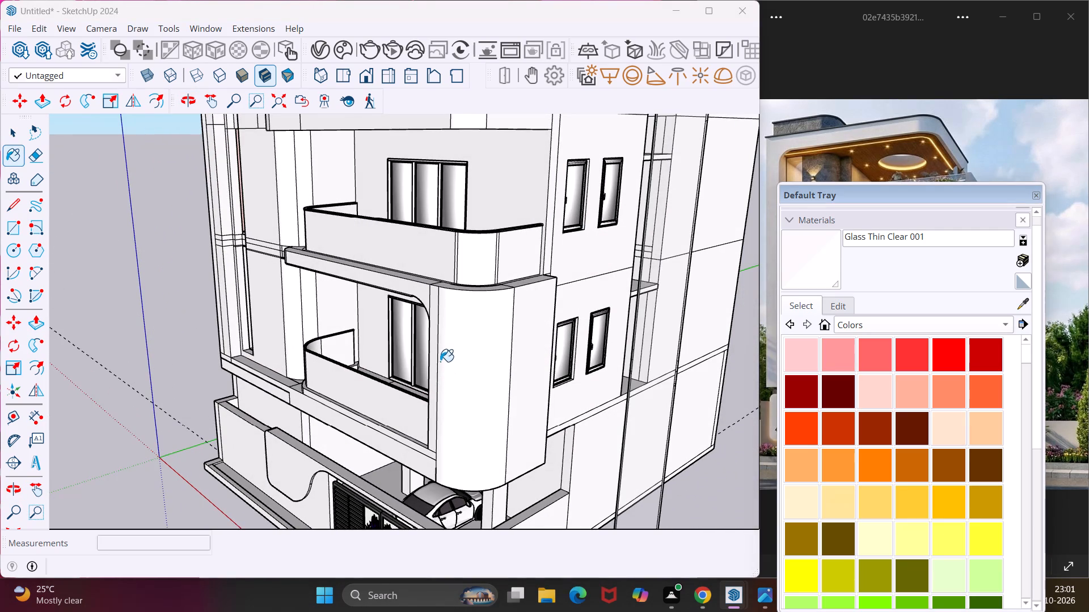
scroll(415, 260, "up", 3)
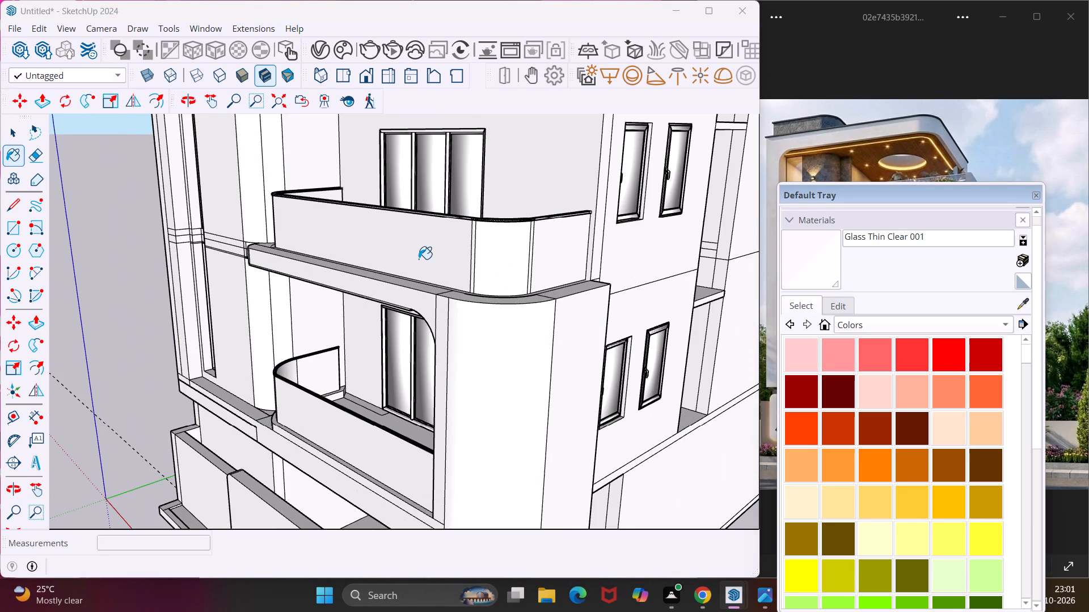
left_click(419, 259)
left_click(496, 256)
left_click(560, 257)
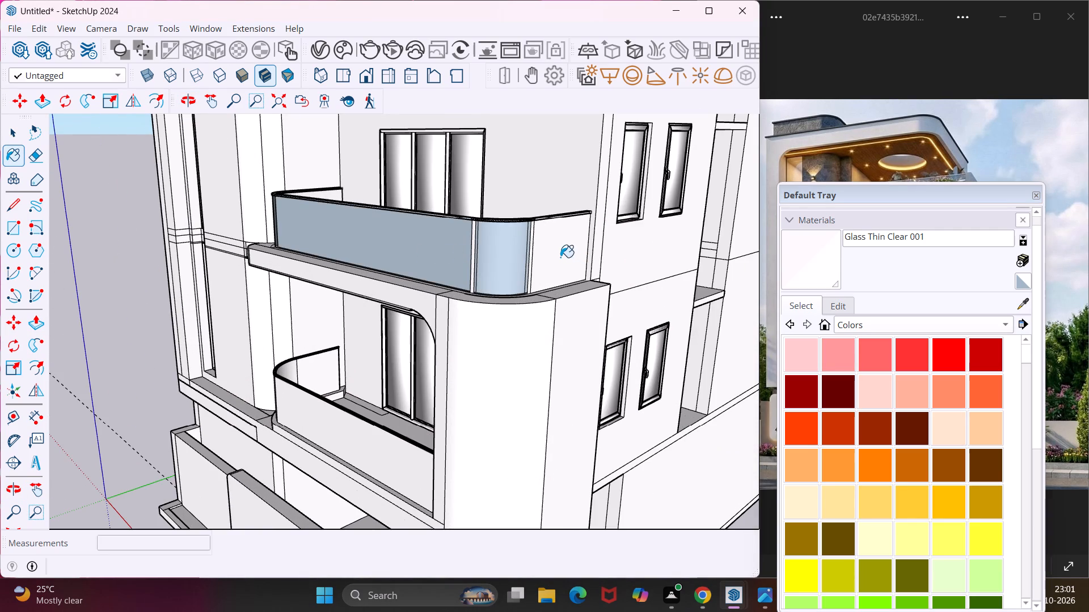
scroll(542, 252, "up", 8)
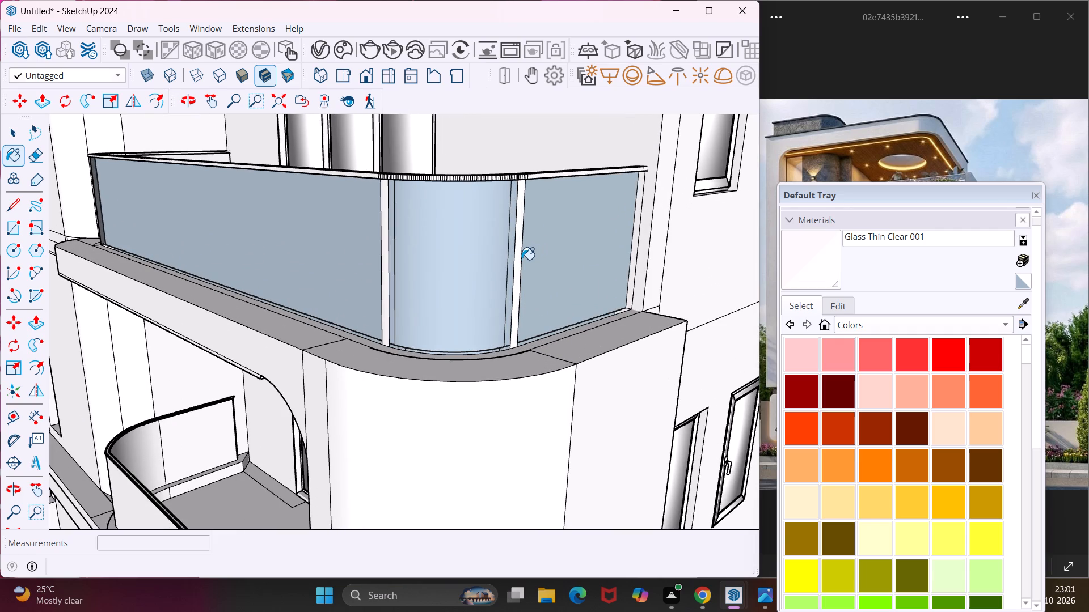
left_click(520, 260)
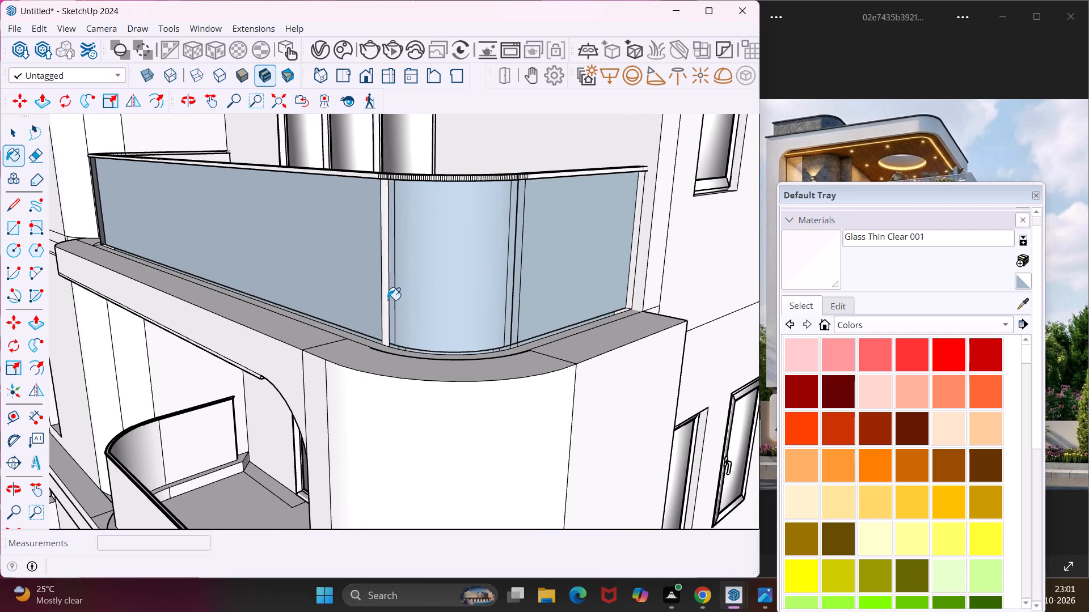
left_click(386, 300)
Paint the inner faces of the same balcony railing, including the curved corner and its narrow strips, with Glass Thin Clear 001.
middle_click_drag(576, 267, 520, 282)
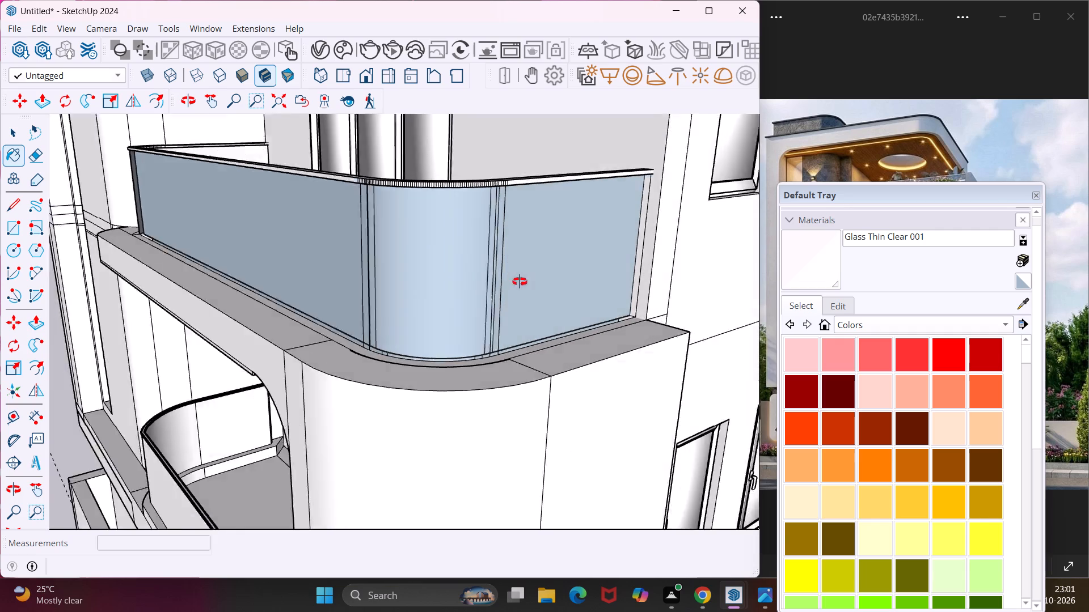
middle_click_drag(520, 282, 332, 346)
scroll(546, 318, "up", 2)
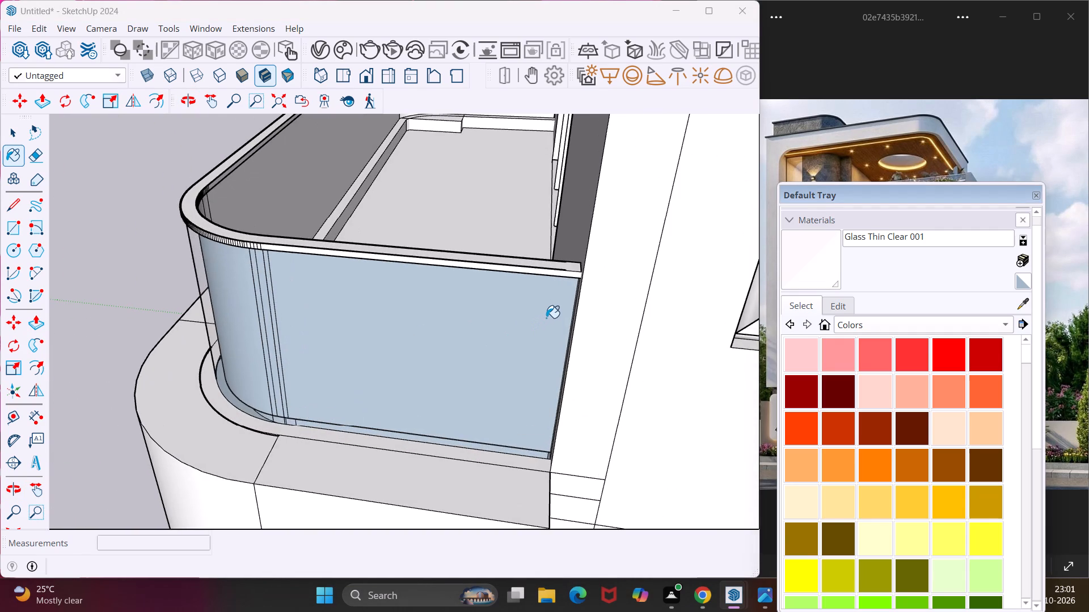
middle_click_drag(547, 318, 700, 318)
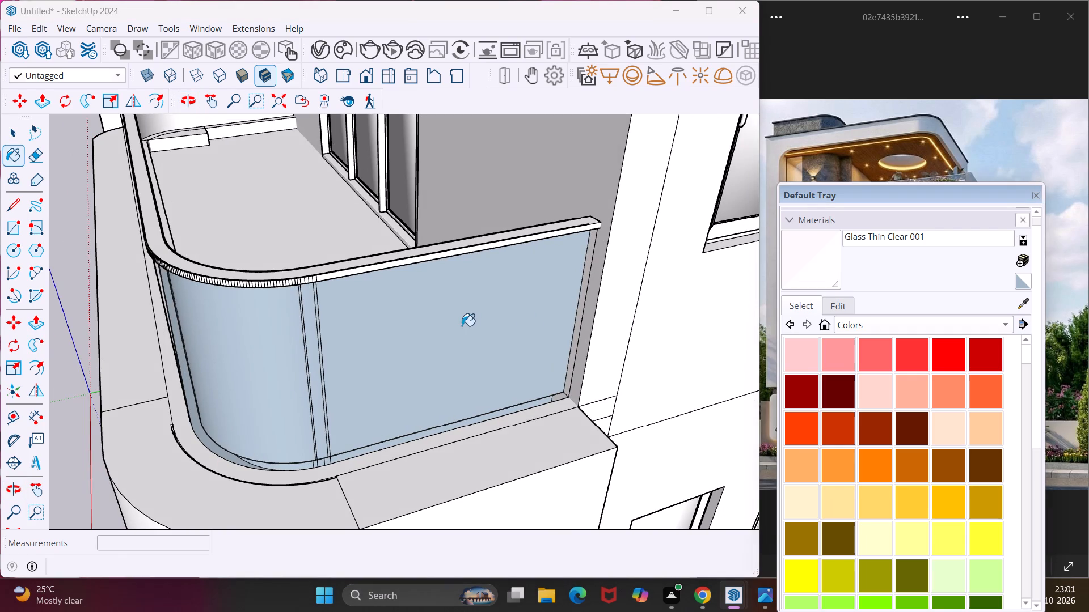
middle_click_drag(462, 326, 677, 303)
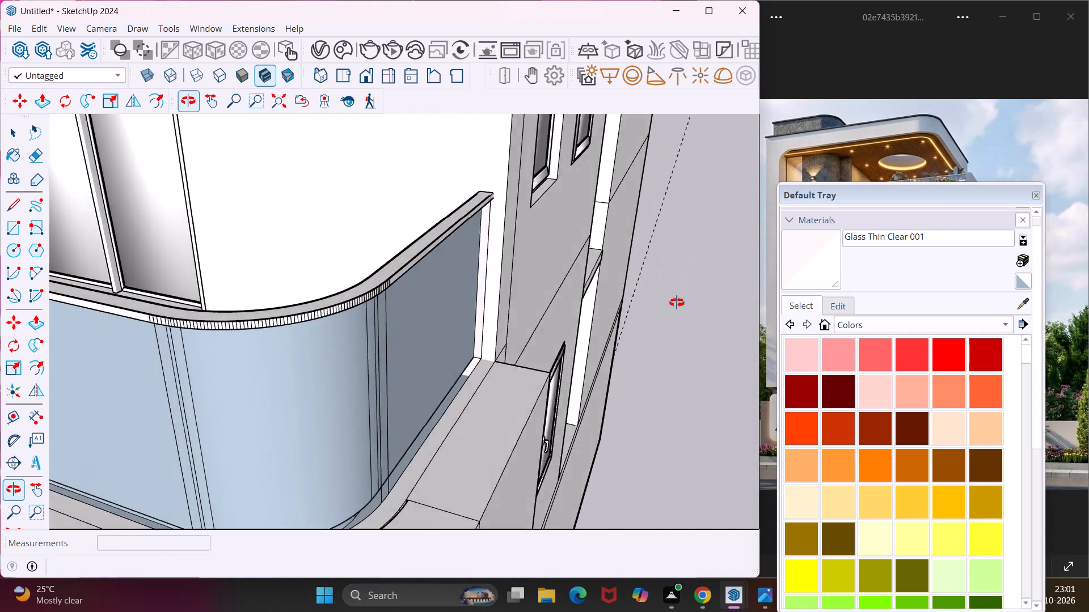
middle_click_drag(677, 303, 736, 334)
middle_click_drag(370, 415, 669, 356)
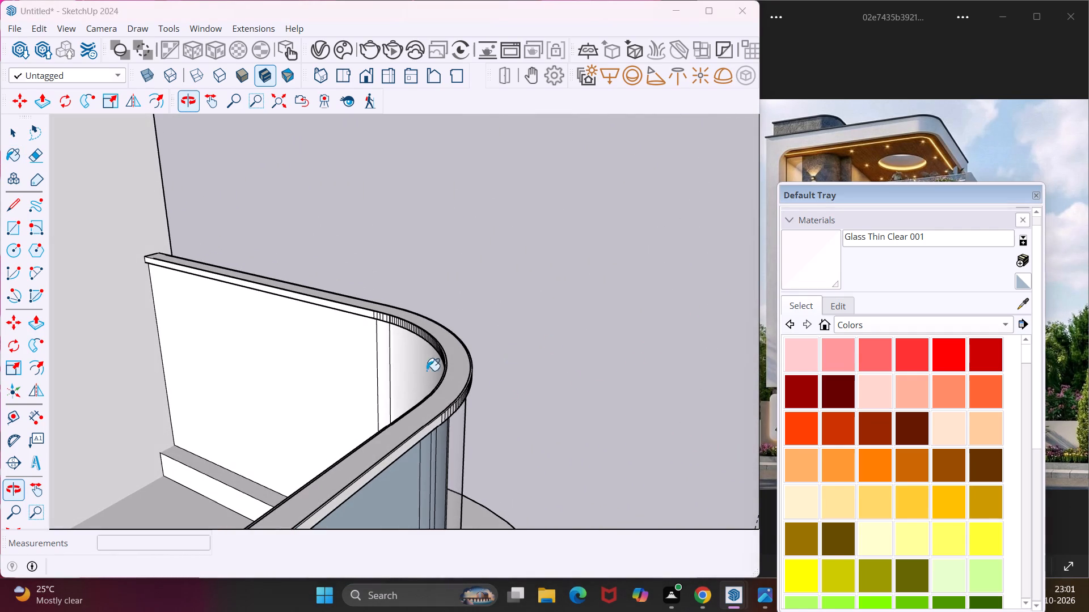
left_click(357, 356)
left_click(382, 358)
left_click(405, 355)
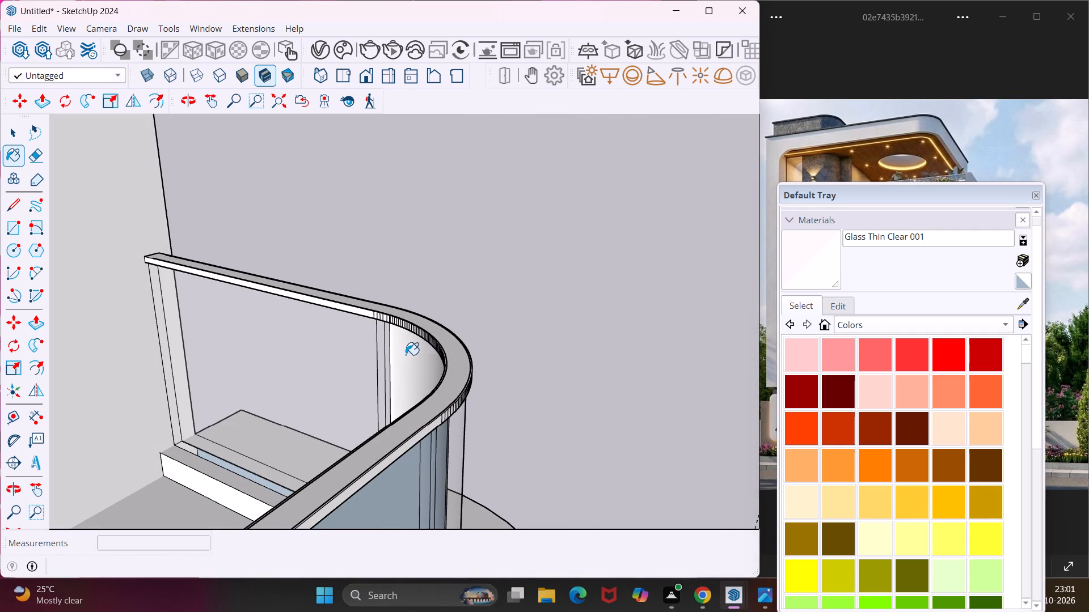
middle_click_drag(406, 355, 706, 270)
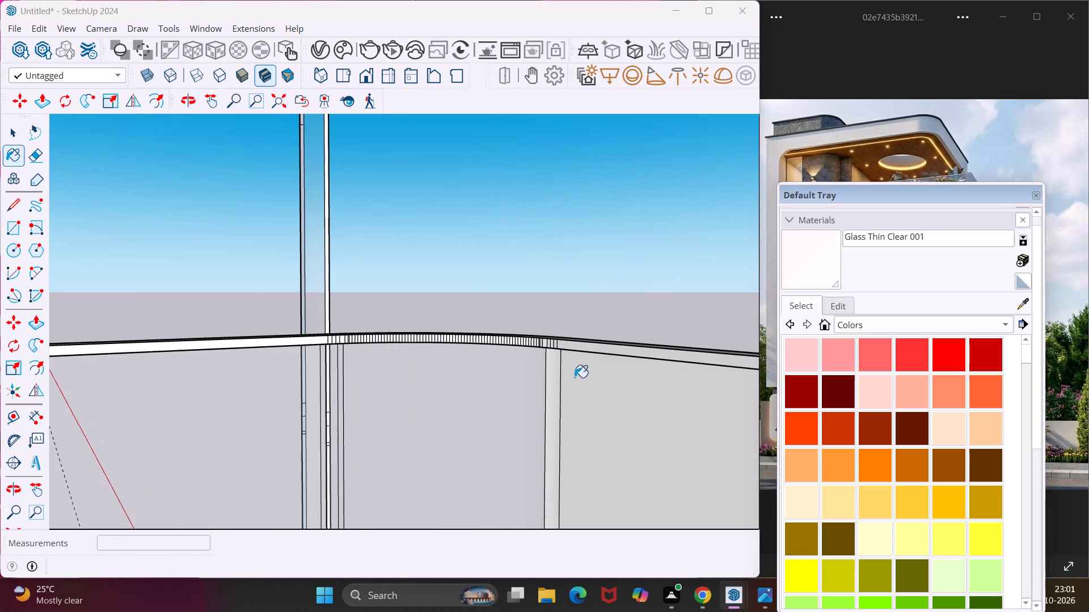
left_click(550, 406)
left_click(597, 403)
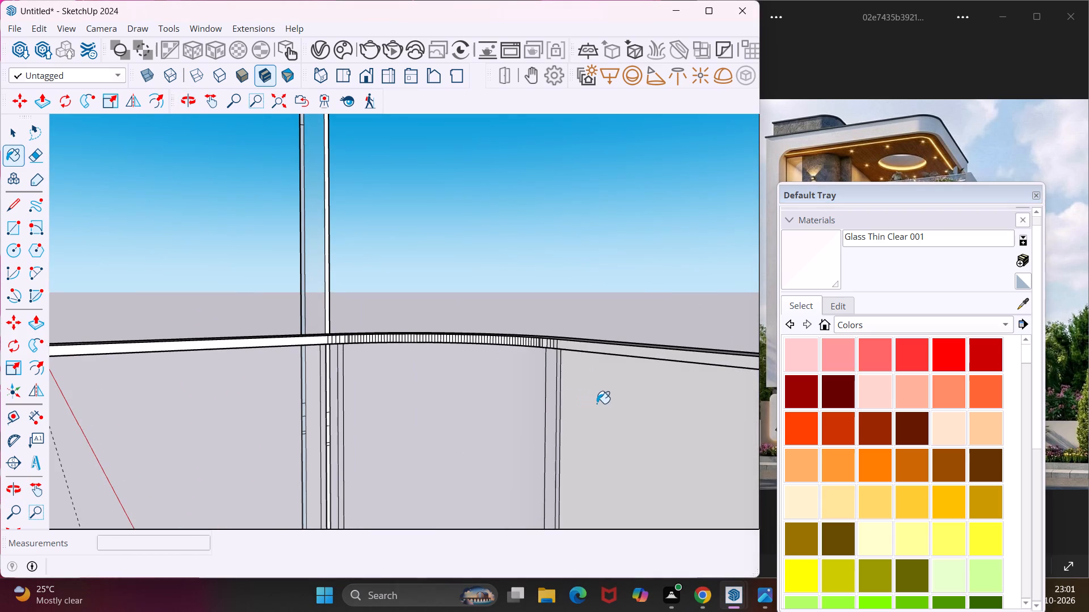
Paint the narrow edge faces of the freestanding tall panel, including its short segments, with Glass Thin Clear 001.
scroll(327, 315, "up", 3)
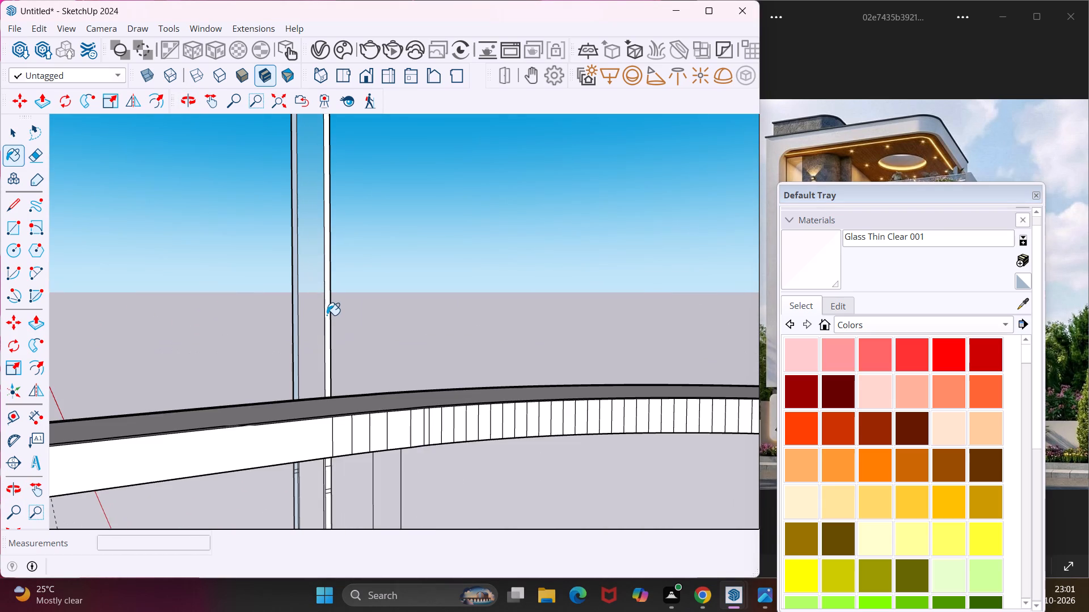
left_click(327, 315)
middle_click_drag(326, 315, 266, 330)
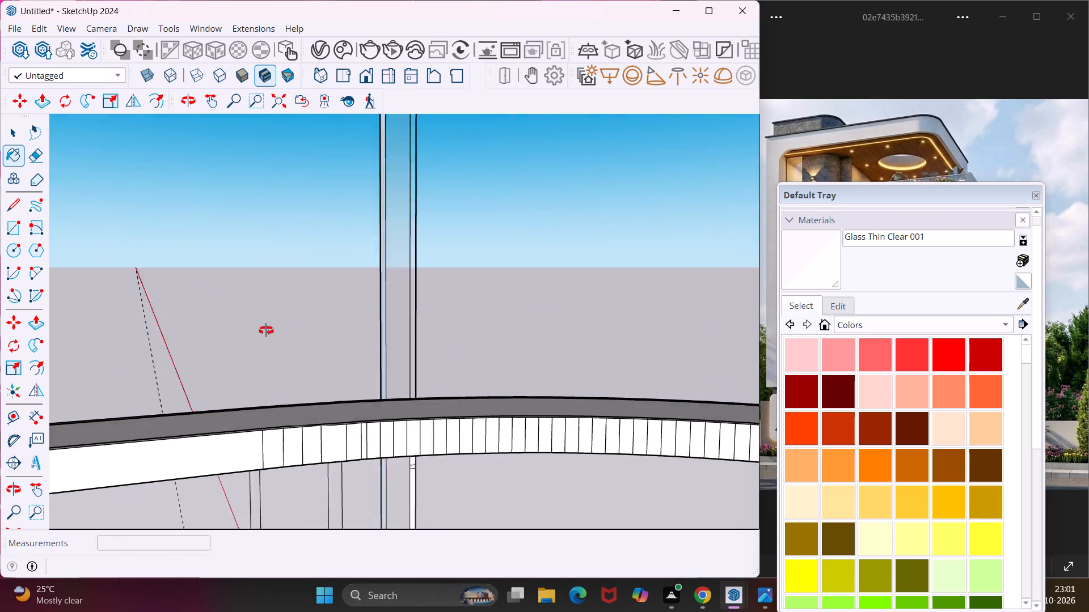
middle_click_drag(266, 330, 163, 356)
scroll(201, 350, "down", 2)
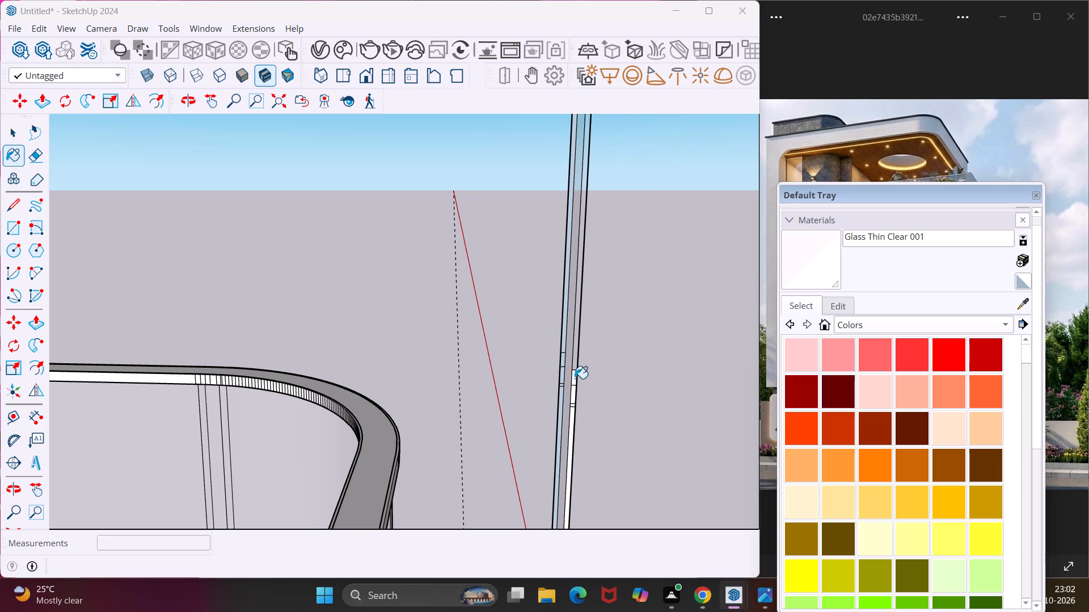
left_click(575, 379)
left_click(575, 392)
left_click(572, 411)
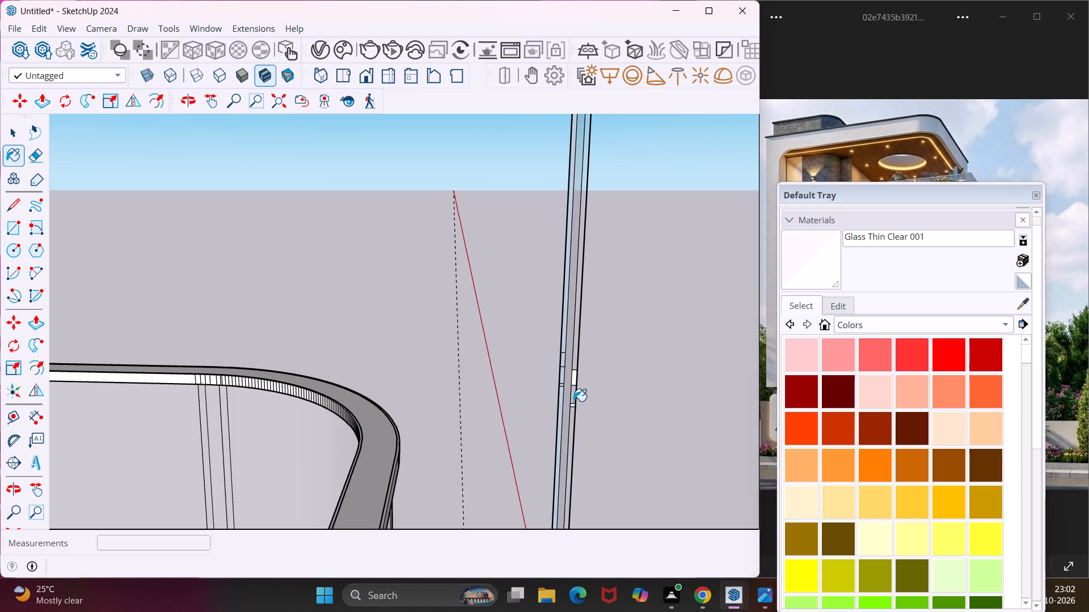
left_click(573, 381)
scroll(574, 401, "up", 7)
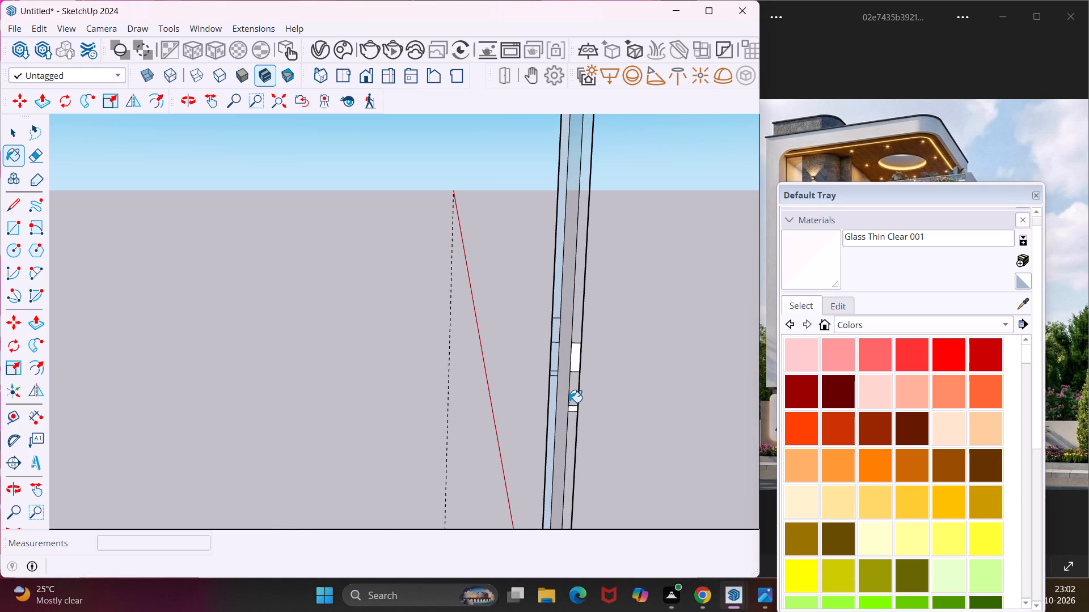
left_click(575, 410)
left_click(575, 364)
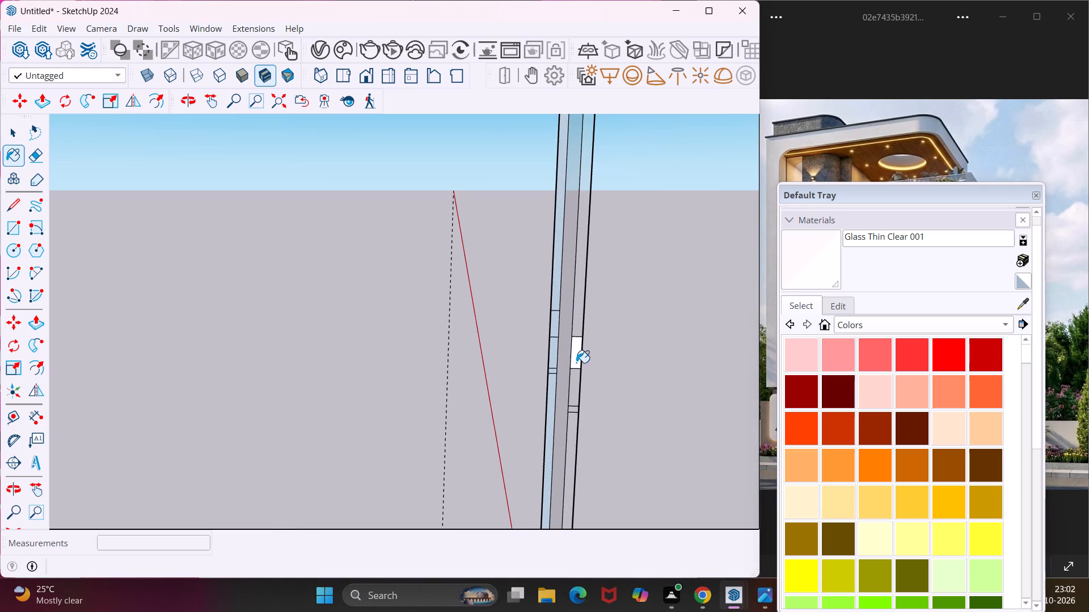
Paint the remaining curved corner and side return of the upper balcony railing with Glass Thin Clear 001.
middle_click_drag(580, 356, 416, 380)
scroll(409, 377, "down", 11)
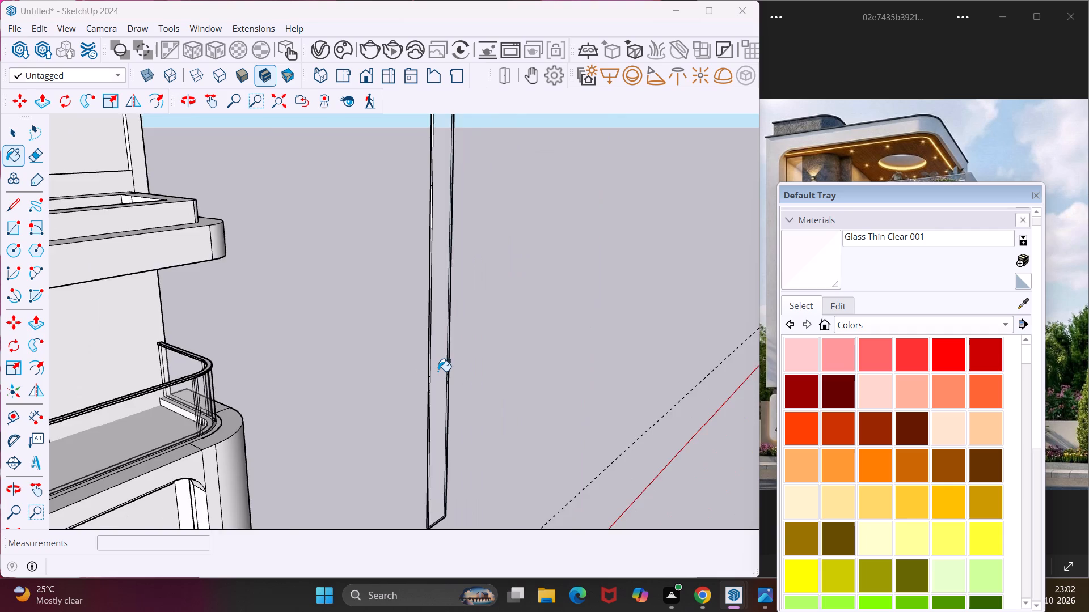
scroll(438, 371, "down", 5)
scroll(341, 399, "down", 4)
scroll(199, 433, "up", 10)
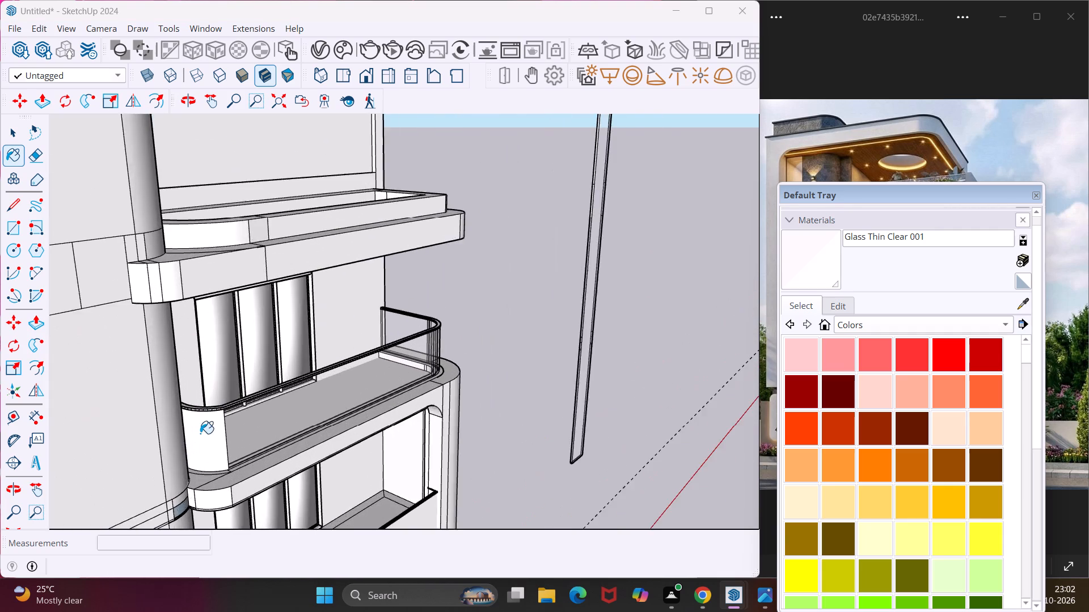
scroll(200, 433, "up", 7)
left_click(209, 441)
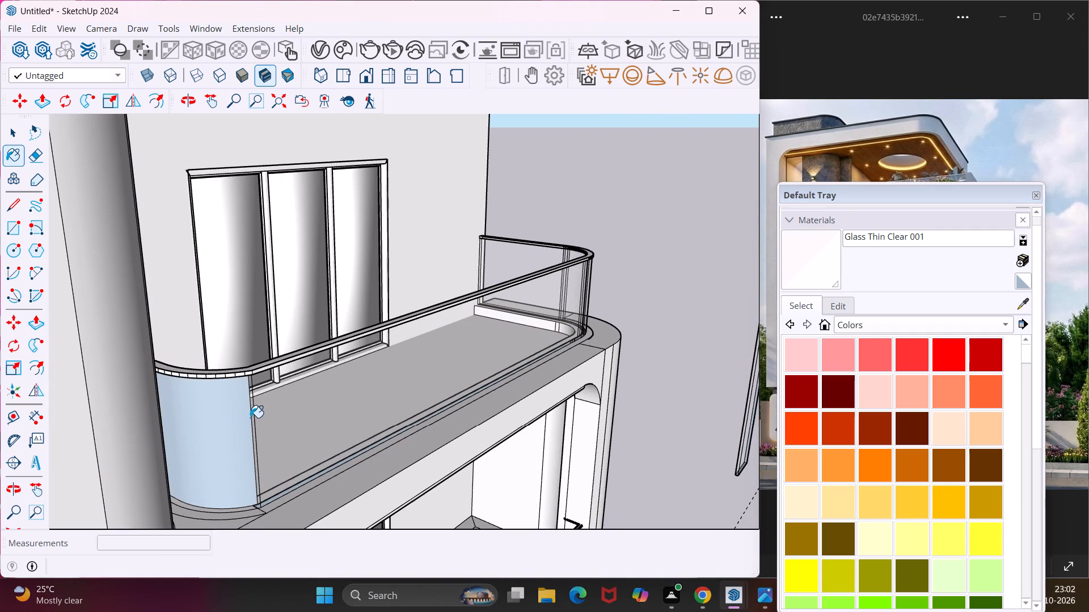
middle_click_drag(258, 397, 67, 483)
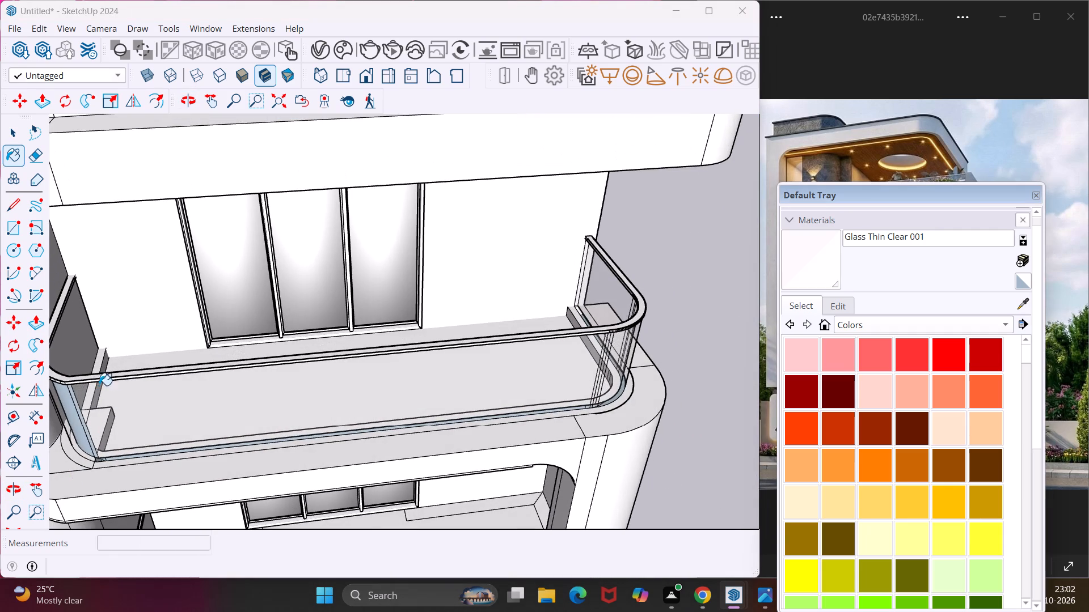
left_click(74, 361)
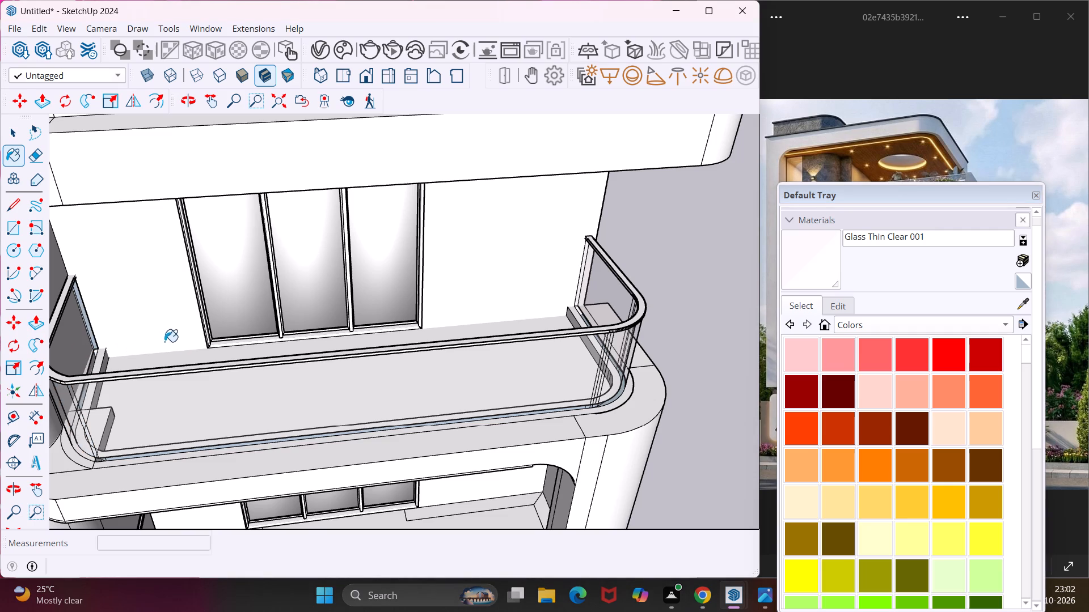
Paint the front and back faces of the long terrace railing panel above the balconies with Glass Thin Clear 001.
scroll(188, 381, "down", 13)
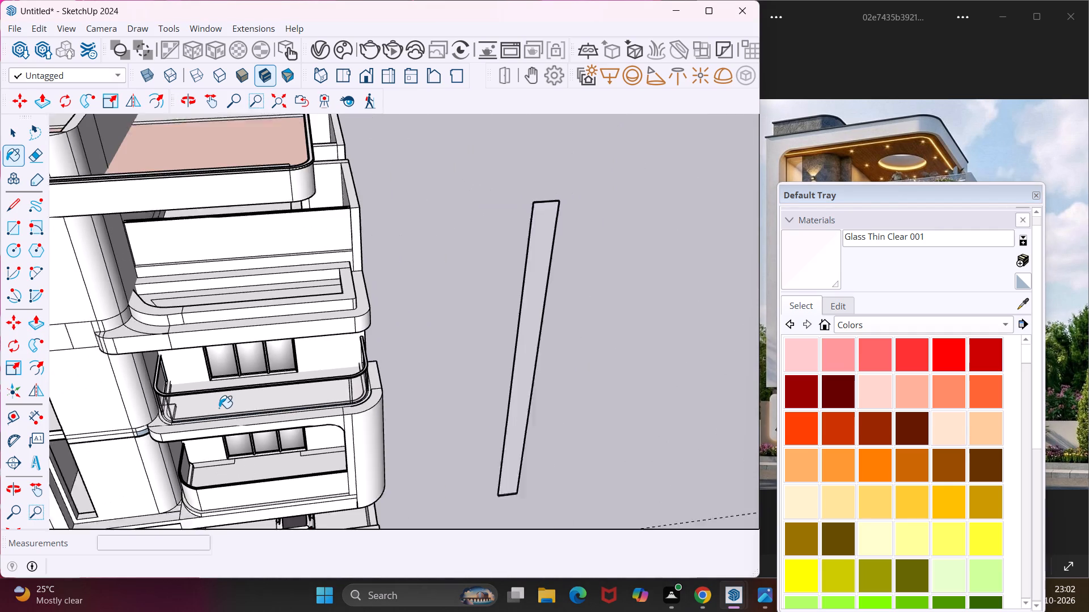
middle_click_drag(268, 468, 277, 364)
left_click(313, 241)
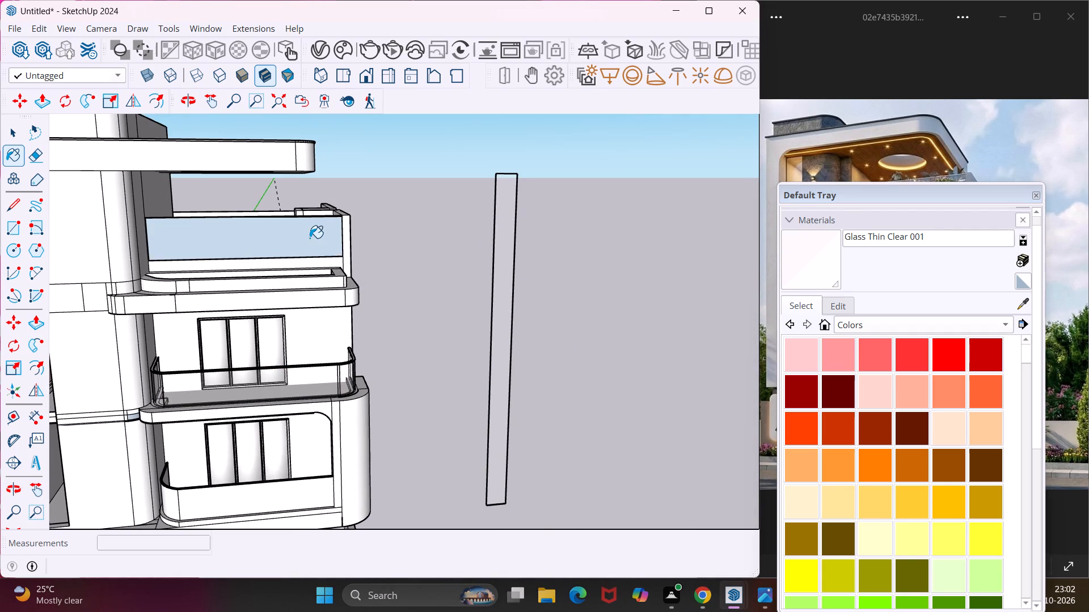
middle_click_drag(310, 238, 162, 283)
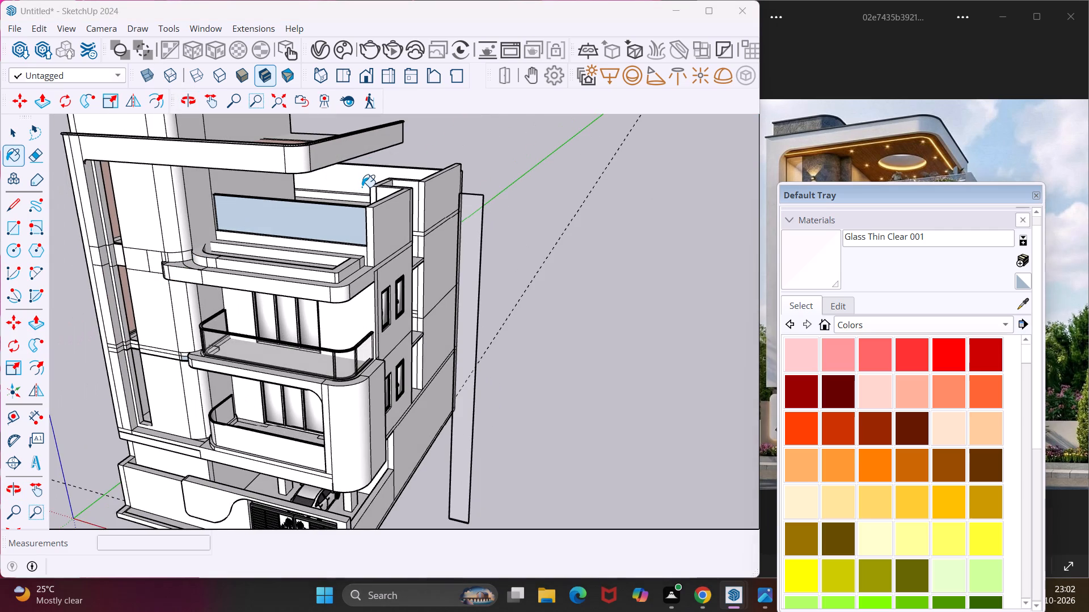
middle_click_drag(354, 190, 97, 265)
scroll(395, 184, "up", 5)
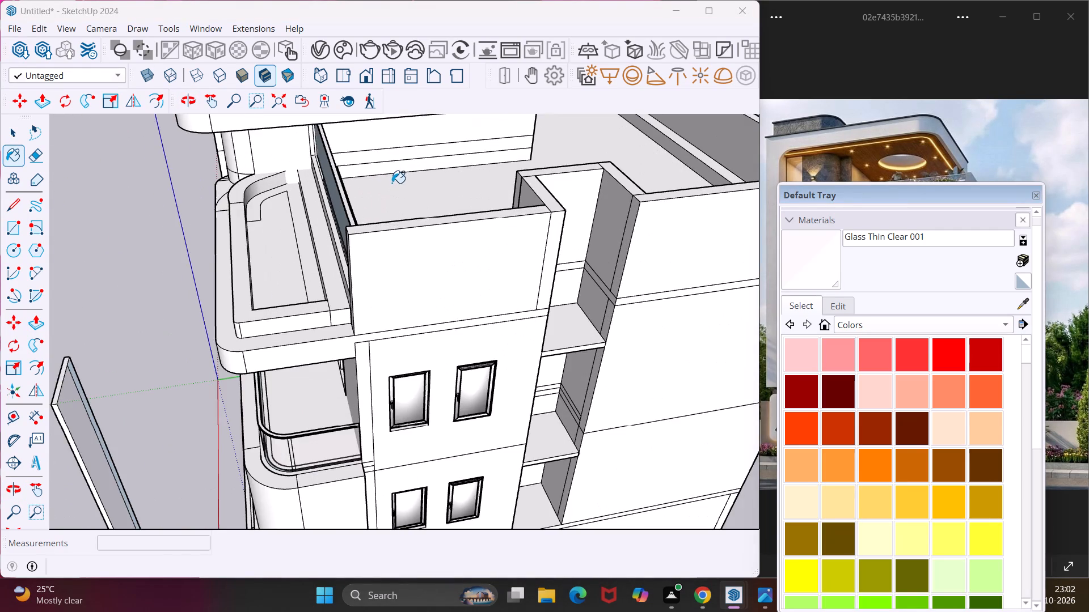
middle_click_drag(392, 183, 216, 190)
left_click(297, 182)
Paint the lower balcony railing's long outer face, side return and both sides of its curved corner with Glass Thin Clear 001.
middle_click_drag(297, 182, 599, 125)
scroll(483, 177, "down", 4)
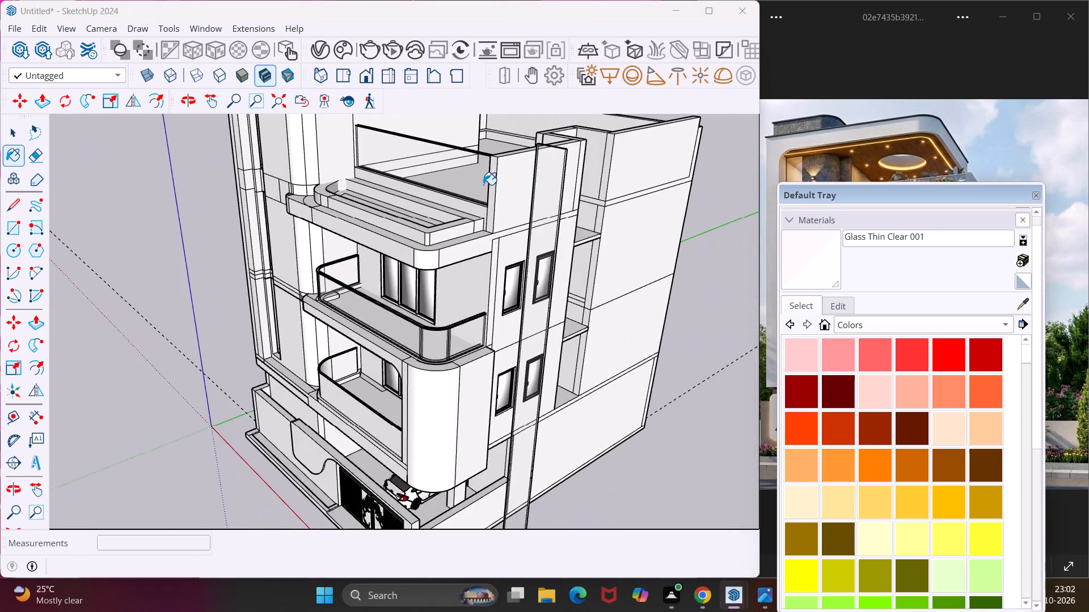
scroll(483, 185, "down", 4)
scroll(416, 363, "up", 9)
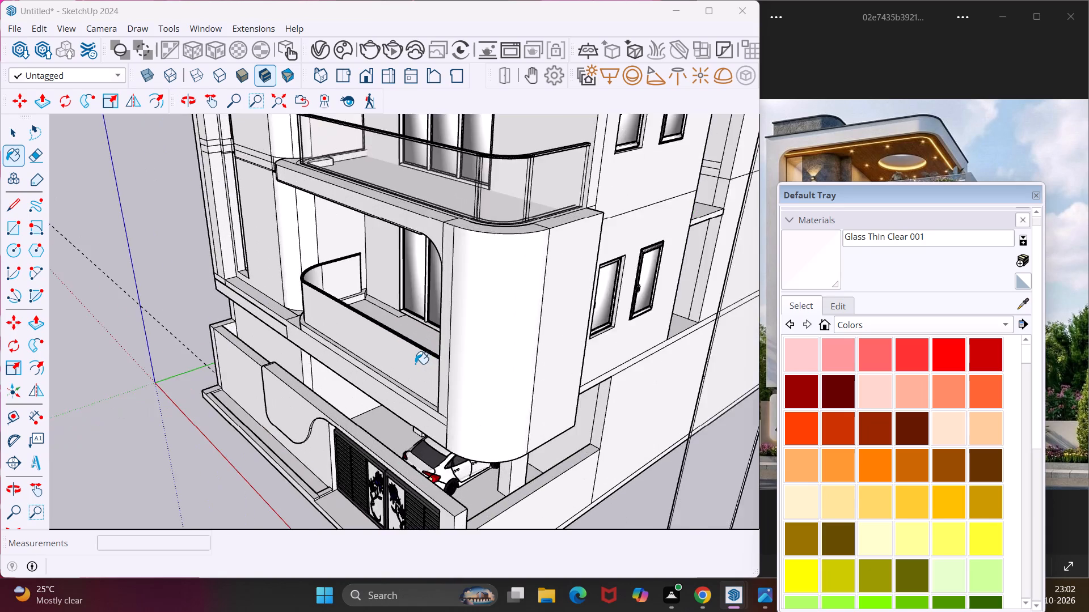
scroll(415, 364, "up", 3)
left_click(415, 364)
left_click(313, 252)
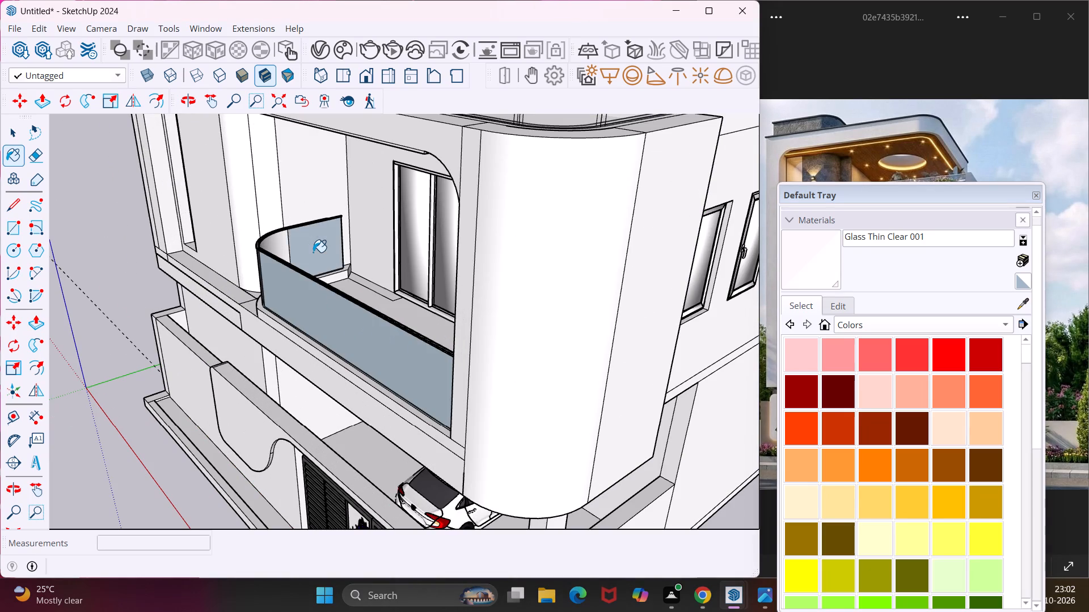
left_click(279, 246)
middle_click_drag(279, 248, 467, 252)
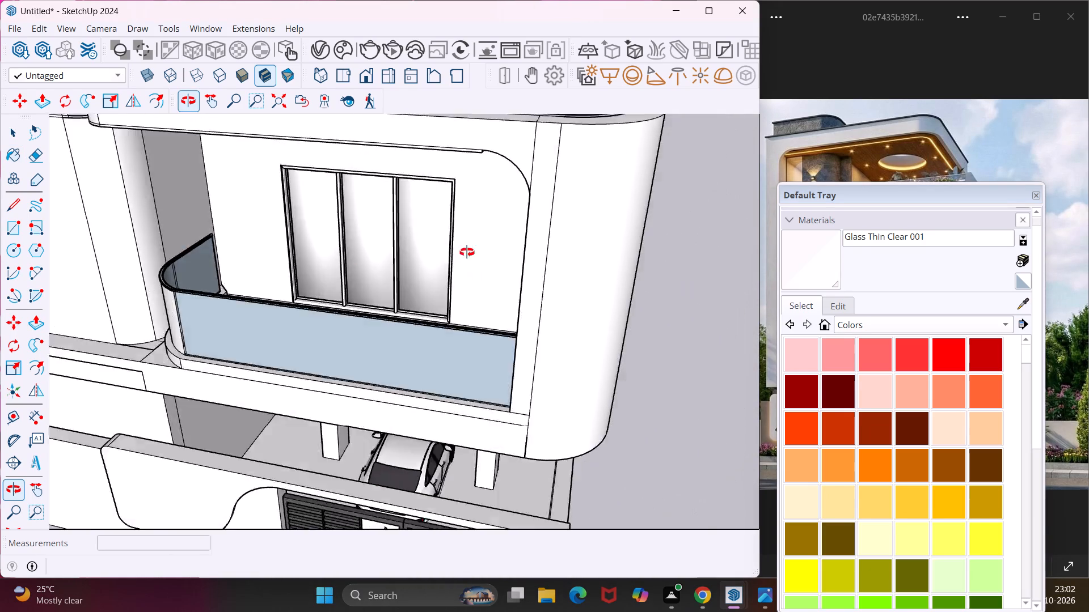
middle_click_drag(467, 252, 703, 192)
left_click(167, 393)
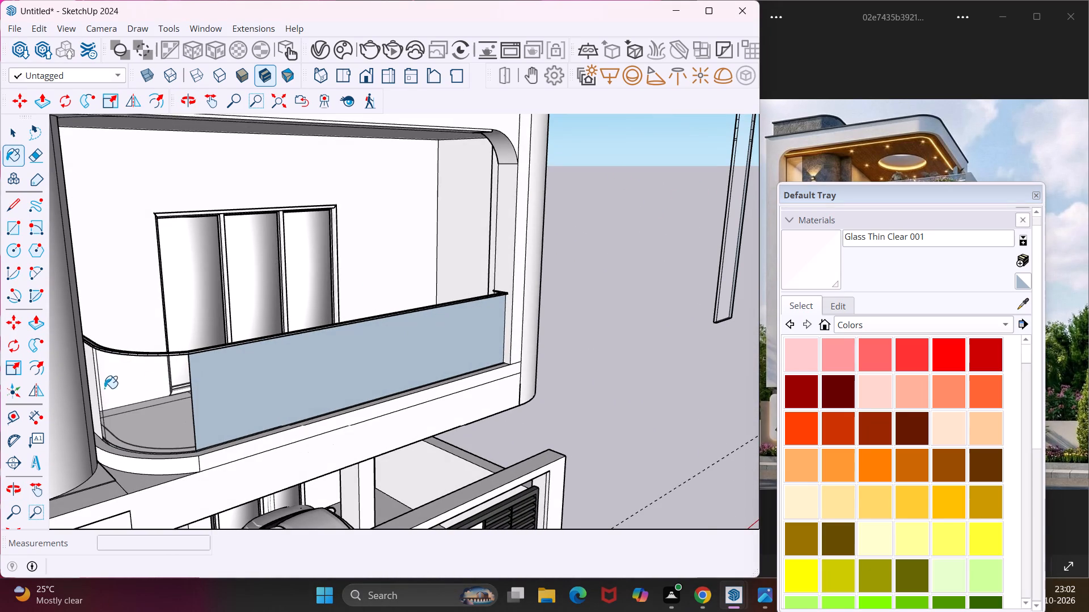
left_click(91, 372)
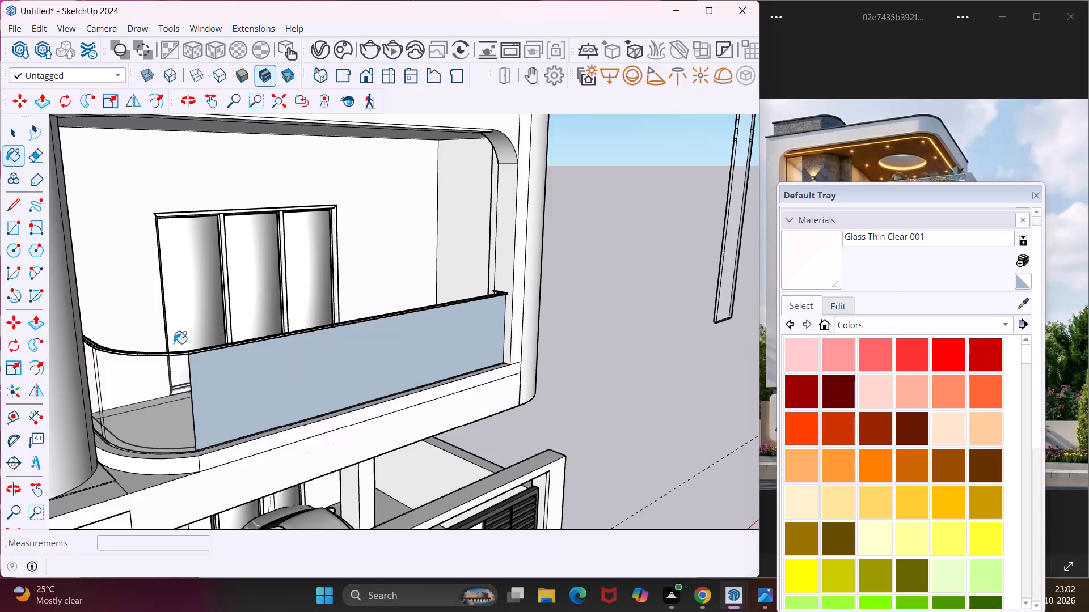
Paint the long inner face of the lower balcony railing with Glass Thin Clear 001.
middle_click_drag(175, 343, 307, 424)
scroll(307, 424, "up", 1)
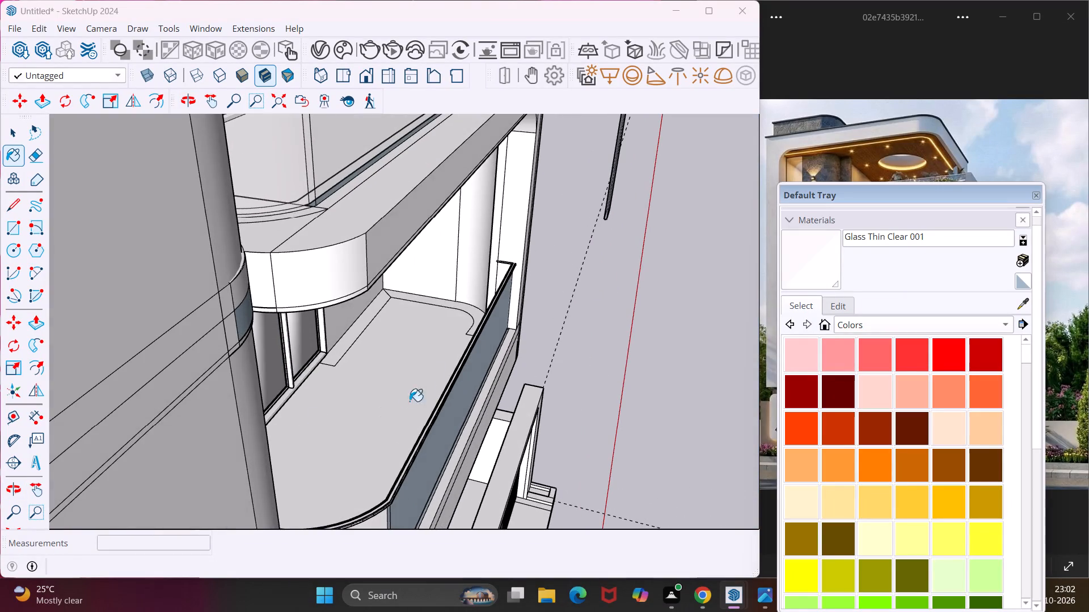
scroll(466, 350, "up", 8)
middle_click_drag(467, 350, 531, 359)
left_click(547, 356)
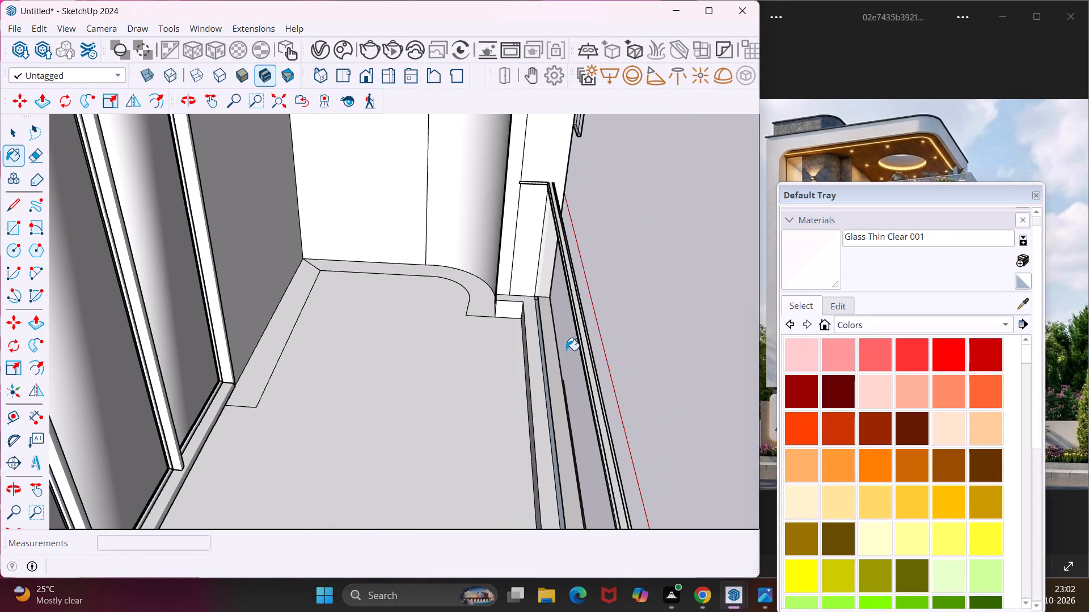
Examine the whole house front and side for the glass applied to the railings, and leave the Paint tool.
middle_click_drag(566, 350, 423, 347)
scroll(397, 324, "down", 13)
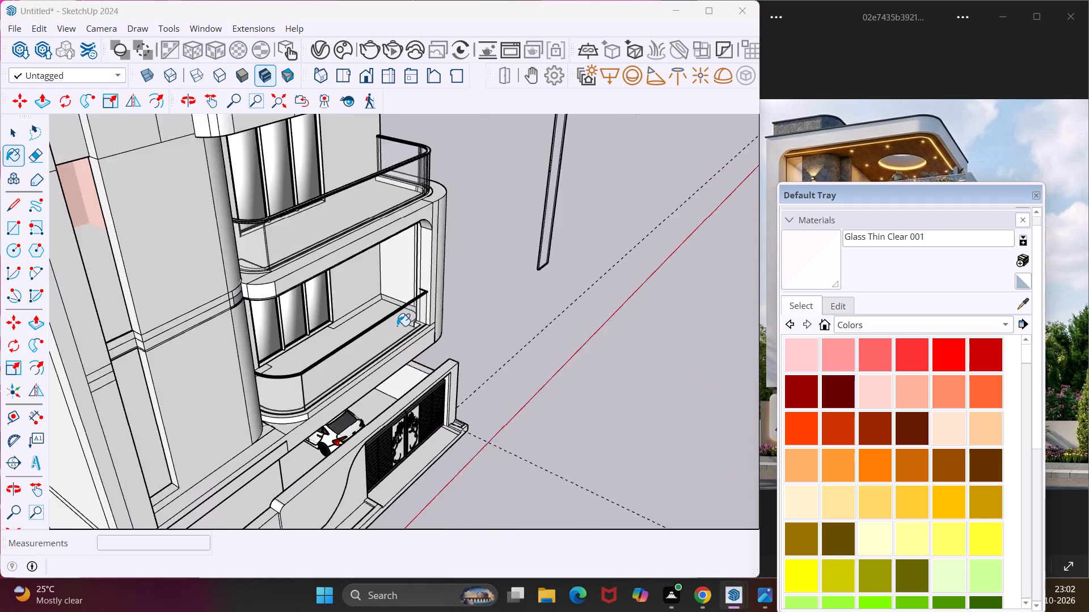
scroll(397, 326, "down", 7)
middle_click_drag(459, 414, 272, 347)
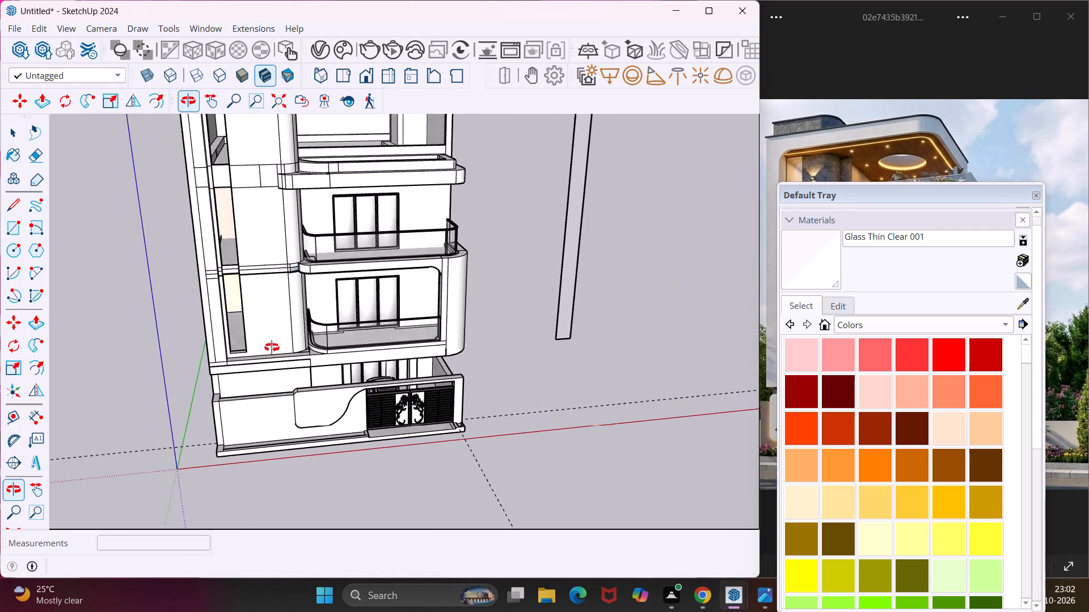
middle_click_drag(272, 347, 292, 263)
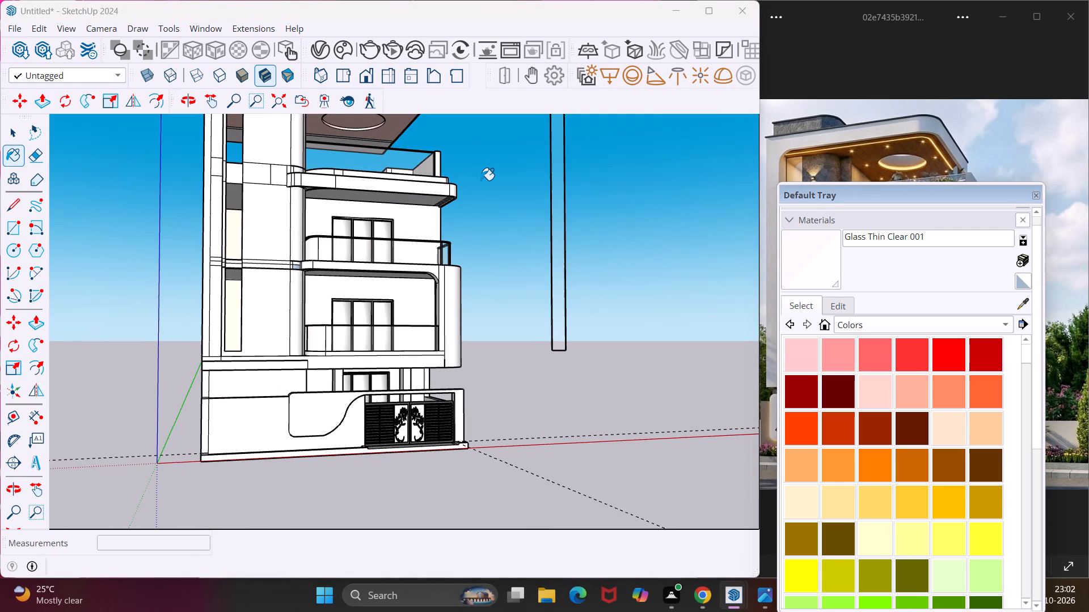
middle_click_drag(483, 181, 330, 240)
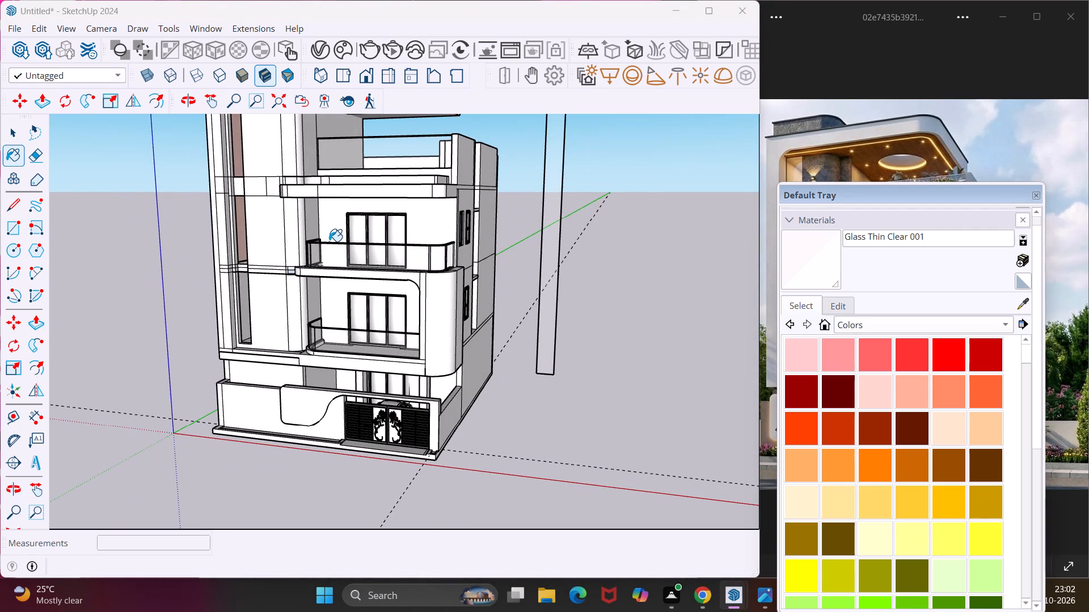
key("Escape")
key("space")
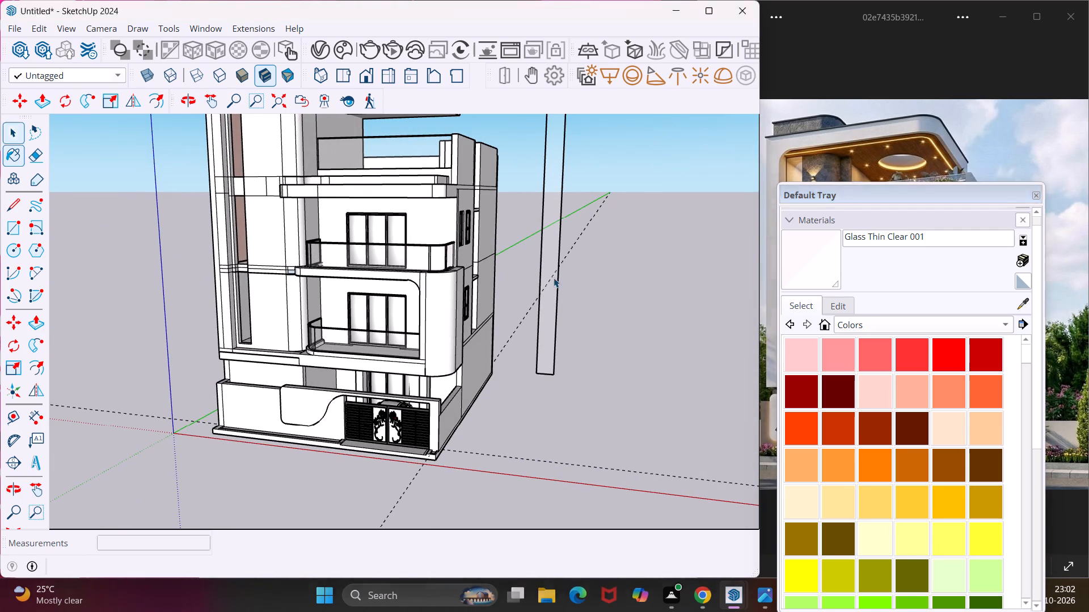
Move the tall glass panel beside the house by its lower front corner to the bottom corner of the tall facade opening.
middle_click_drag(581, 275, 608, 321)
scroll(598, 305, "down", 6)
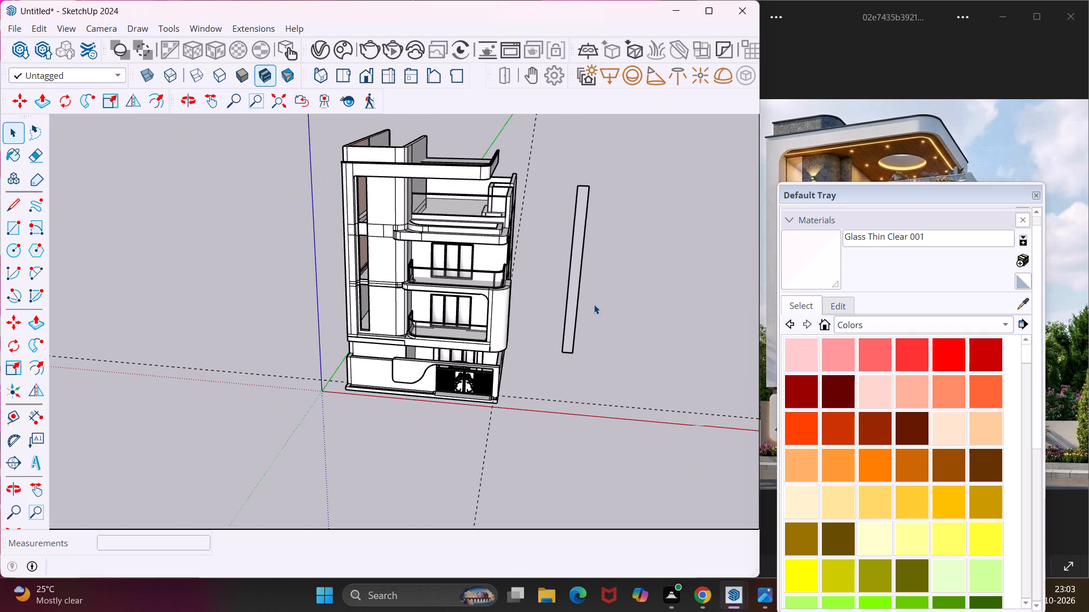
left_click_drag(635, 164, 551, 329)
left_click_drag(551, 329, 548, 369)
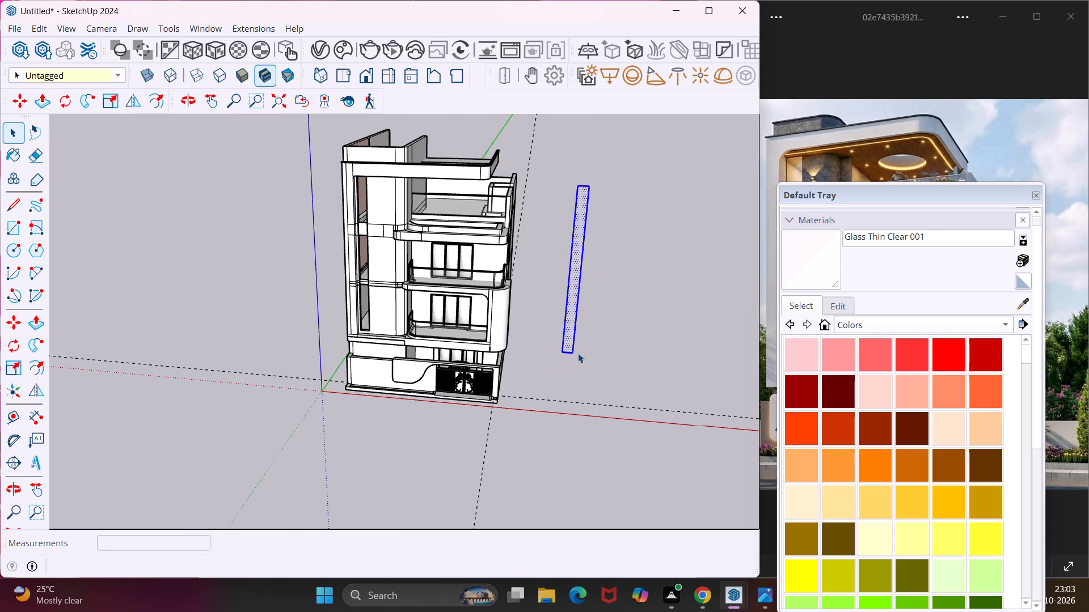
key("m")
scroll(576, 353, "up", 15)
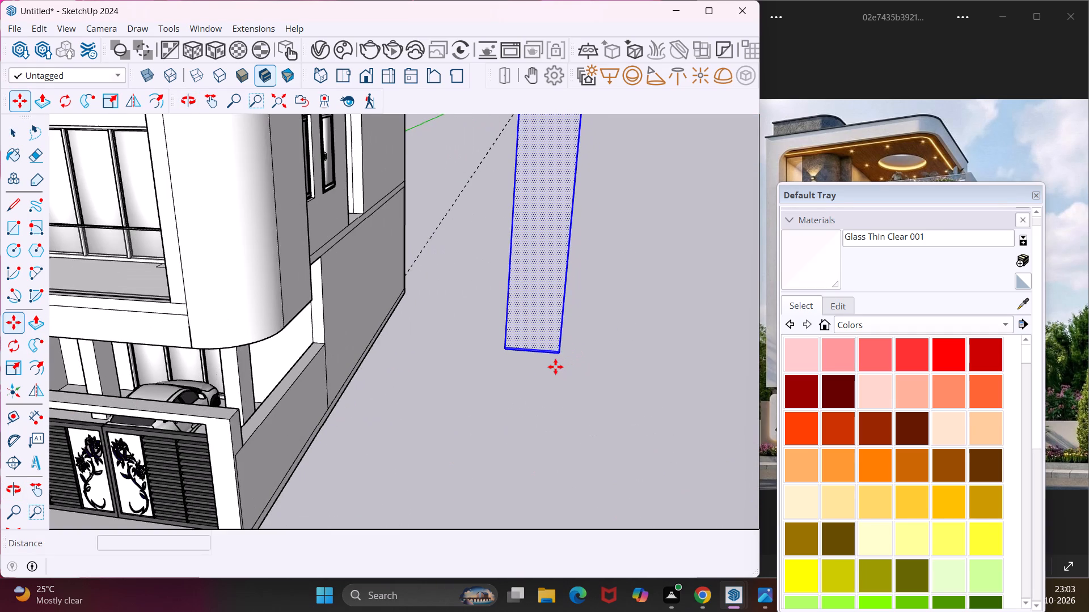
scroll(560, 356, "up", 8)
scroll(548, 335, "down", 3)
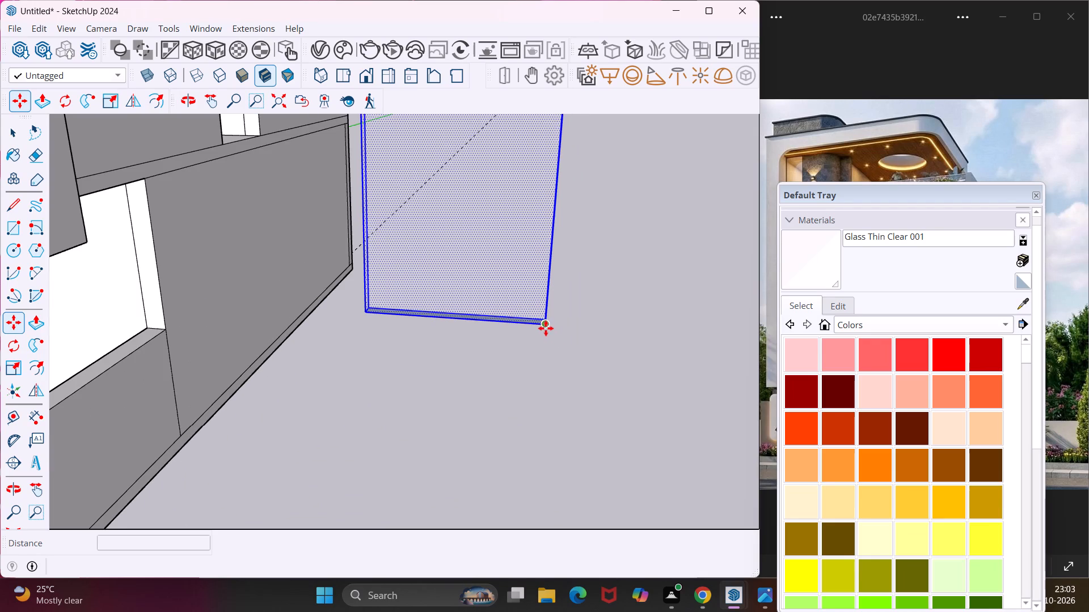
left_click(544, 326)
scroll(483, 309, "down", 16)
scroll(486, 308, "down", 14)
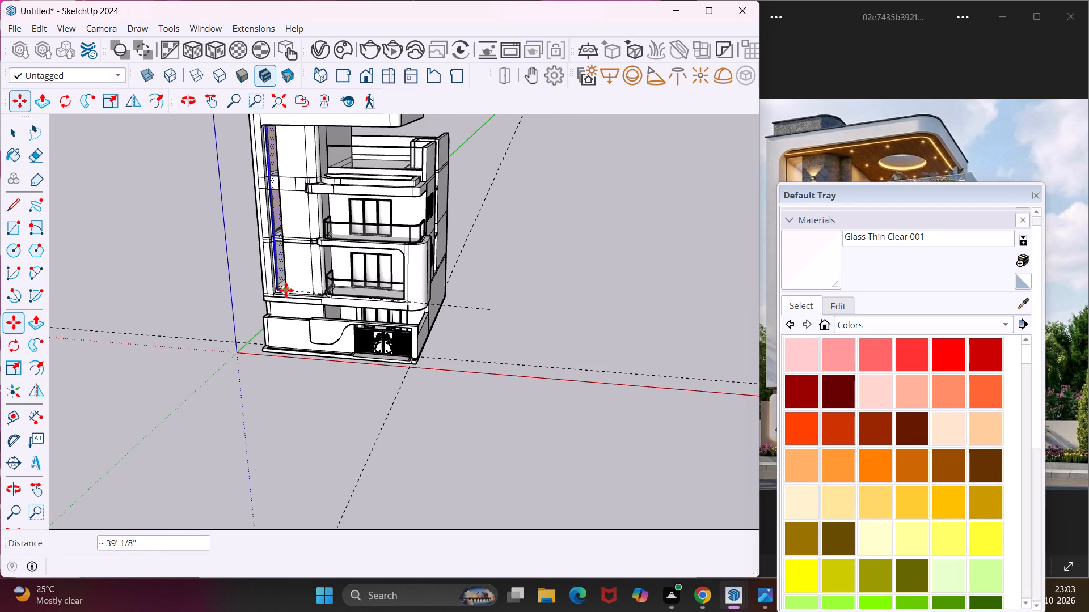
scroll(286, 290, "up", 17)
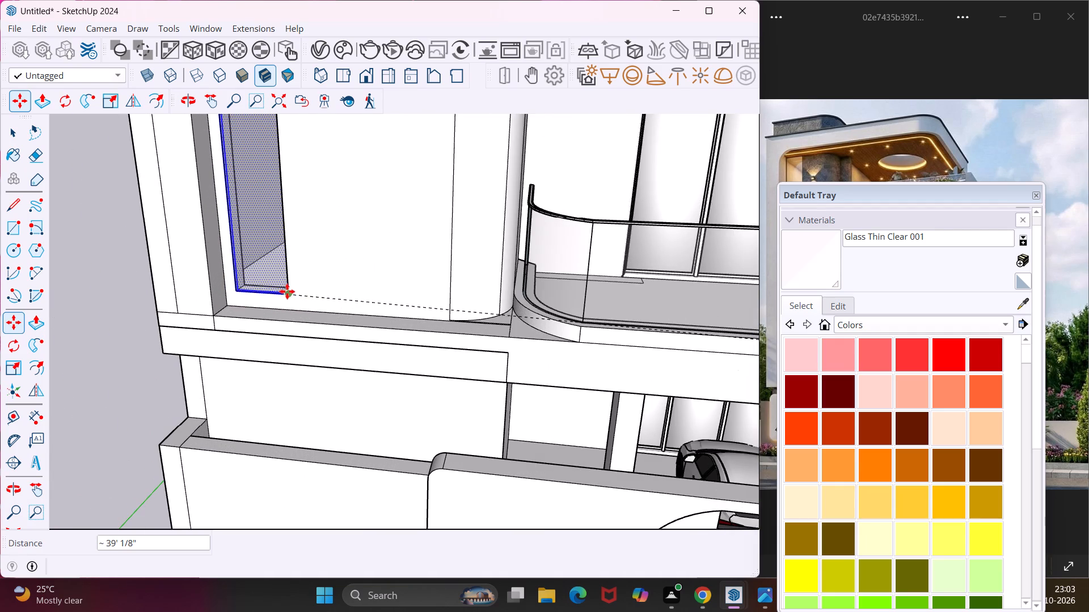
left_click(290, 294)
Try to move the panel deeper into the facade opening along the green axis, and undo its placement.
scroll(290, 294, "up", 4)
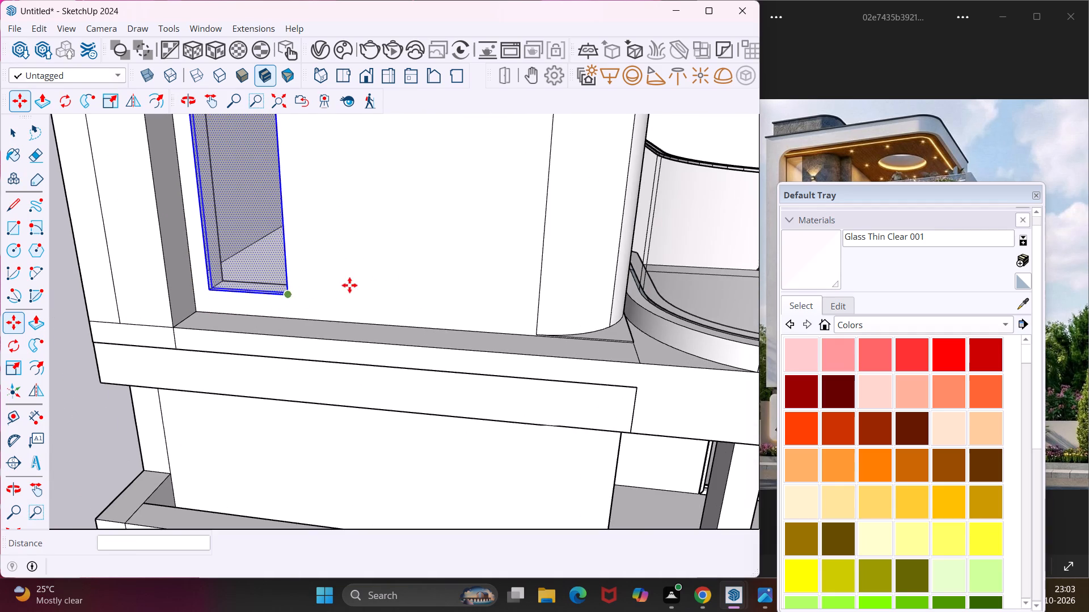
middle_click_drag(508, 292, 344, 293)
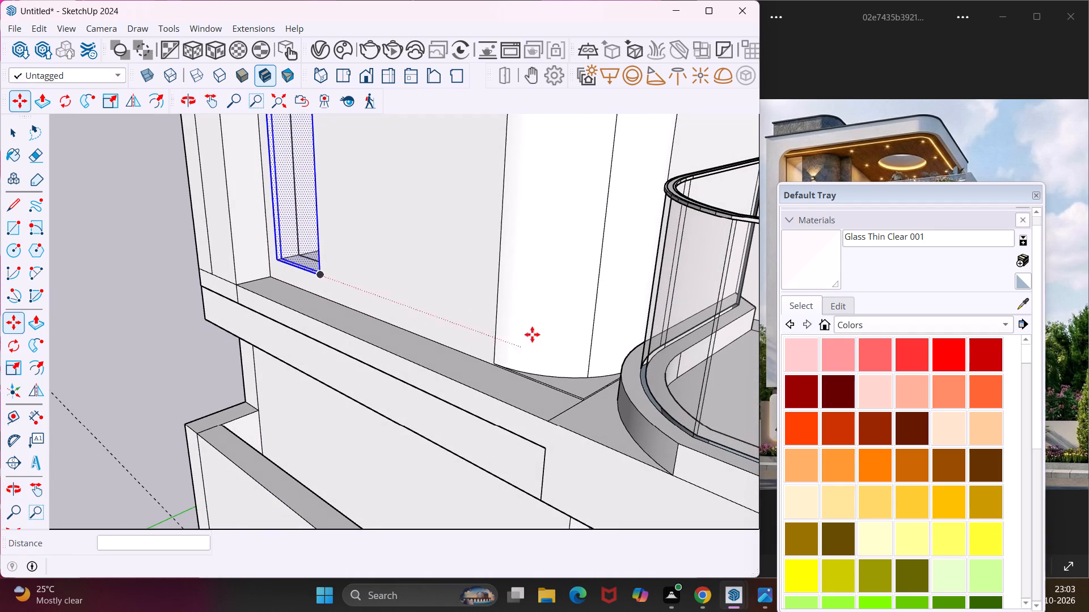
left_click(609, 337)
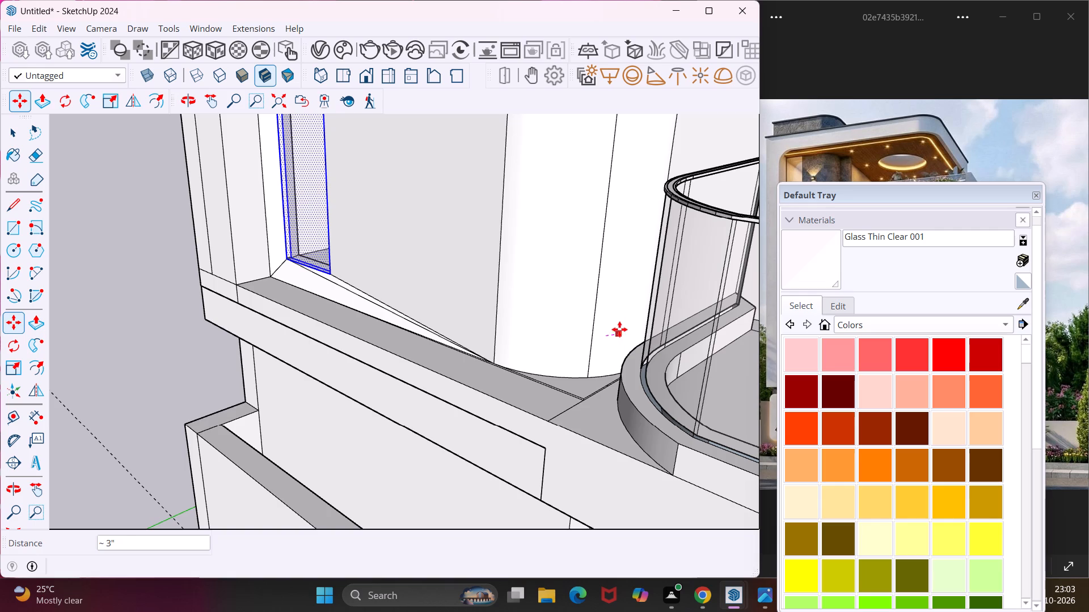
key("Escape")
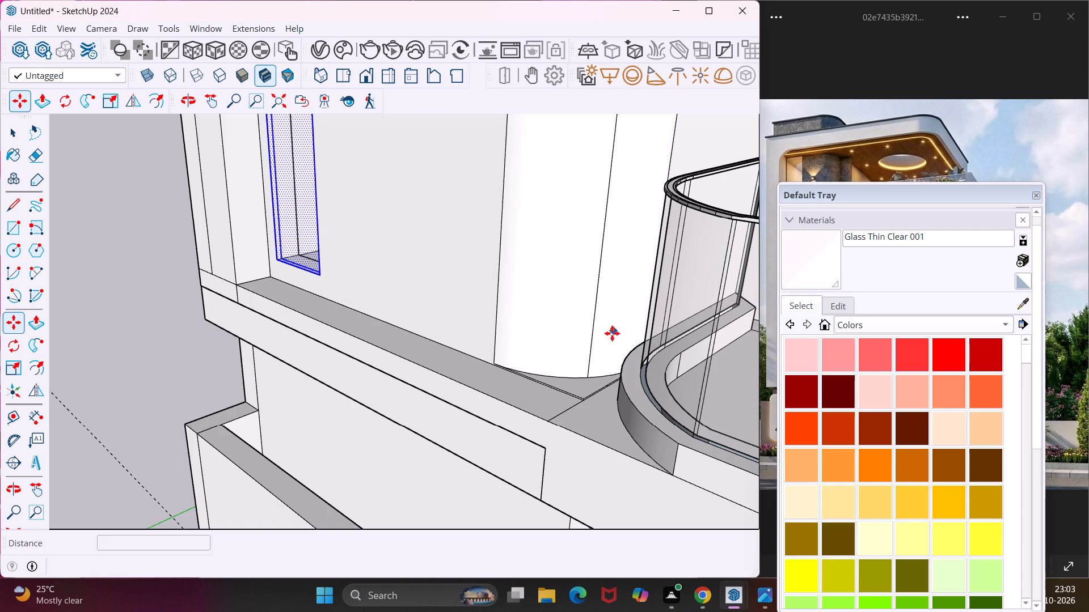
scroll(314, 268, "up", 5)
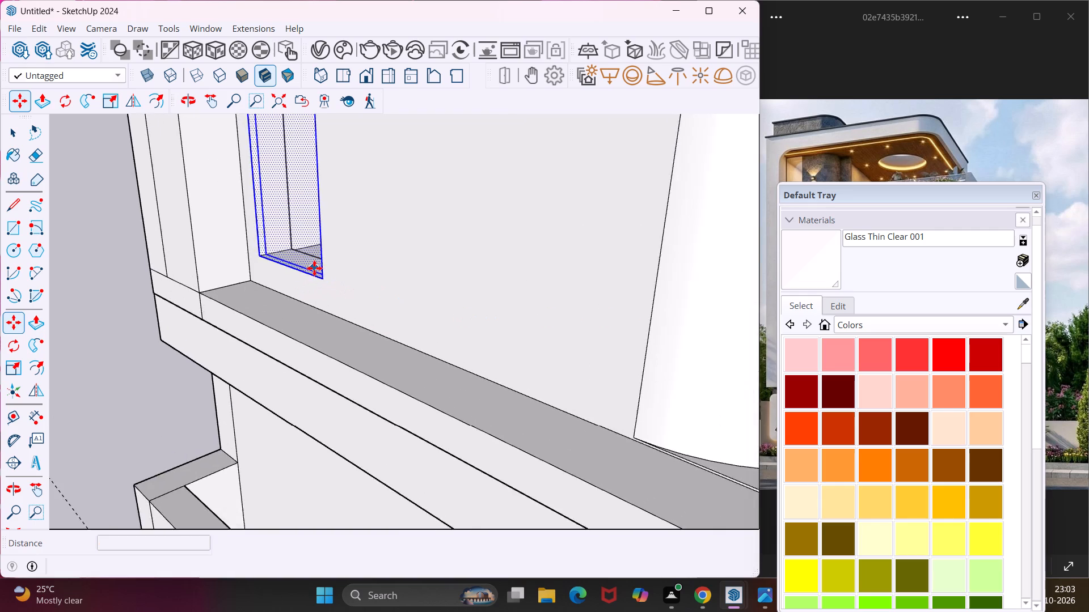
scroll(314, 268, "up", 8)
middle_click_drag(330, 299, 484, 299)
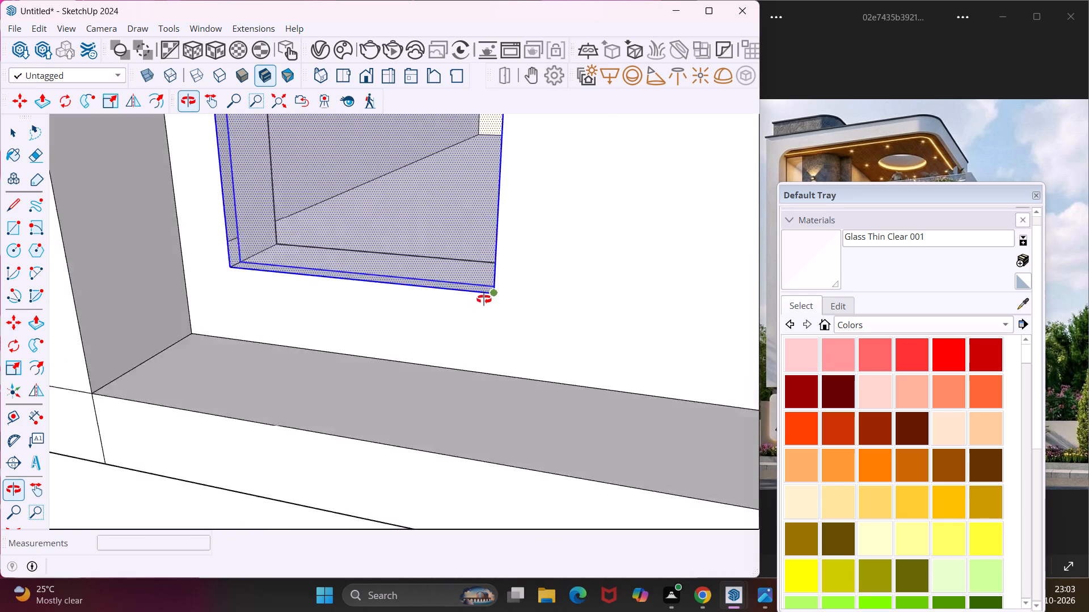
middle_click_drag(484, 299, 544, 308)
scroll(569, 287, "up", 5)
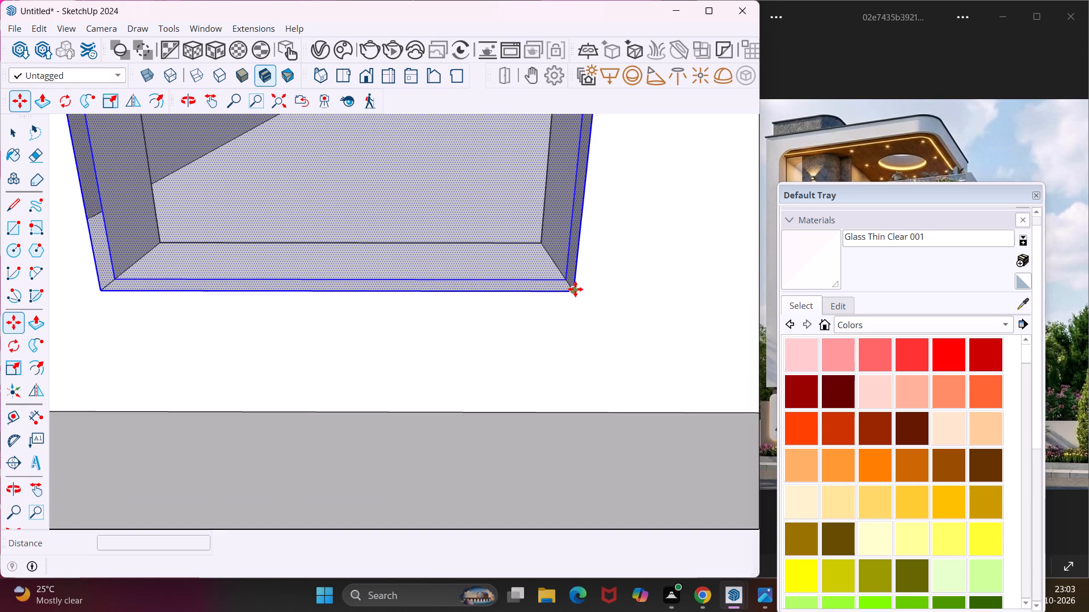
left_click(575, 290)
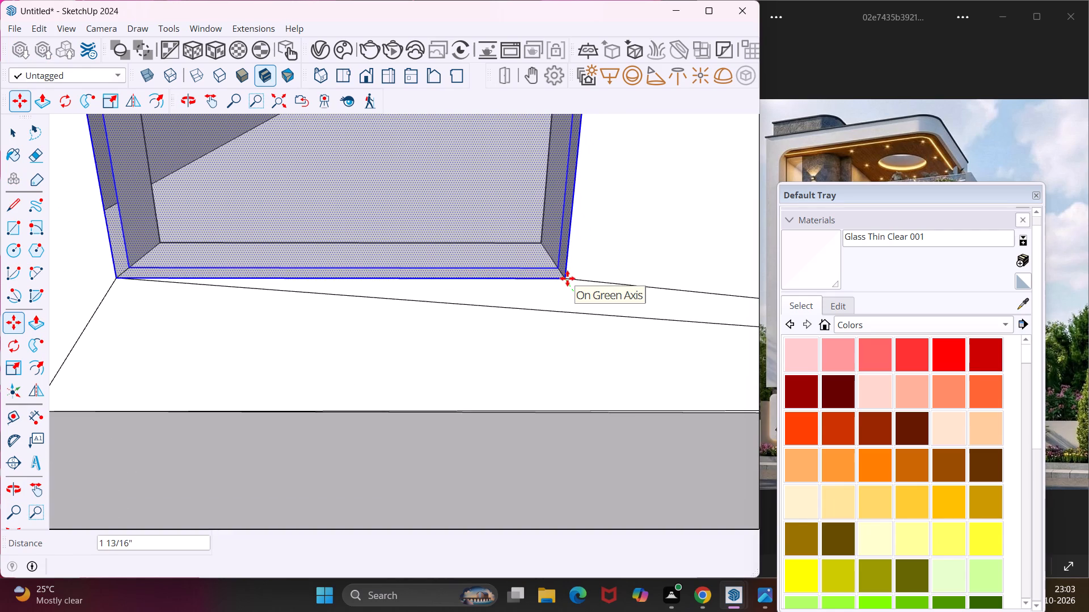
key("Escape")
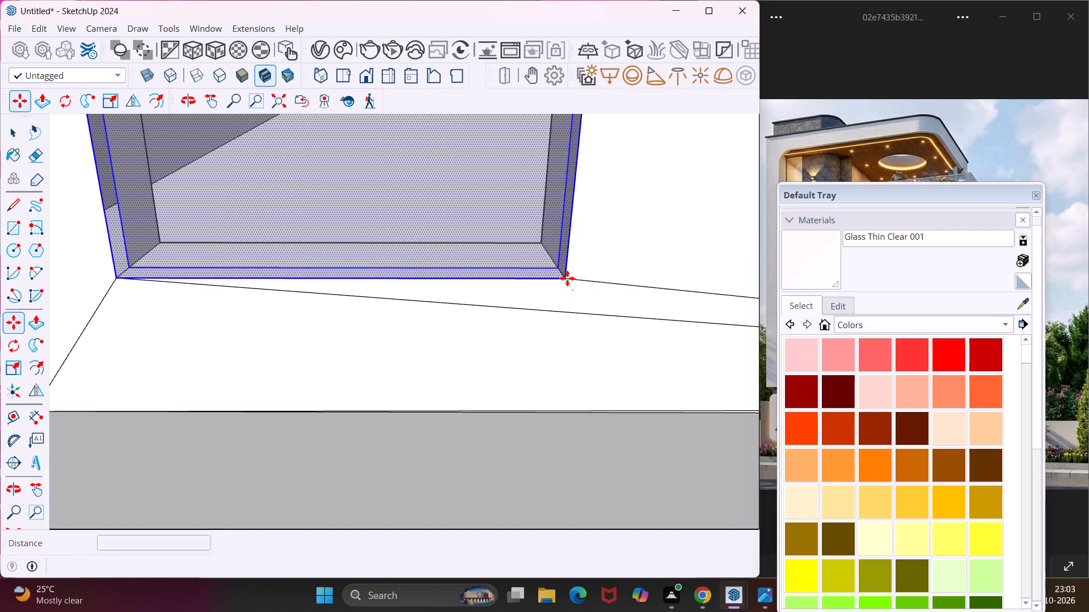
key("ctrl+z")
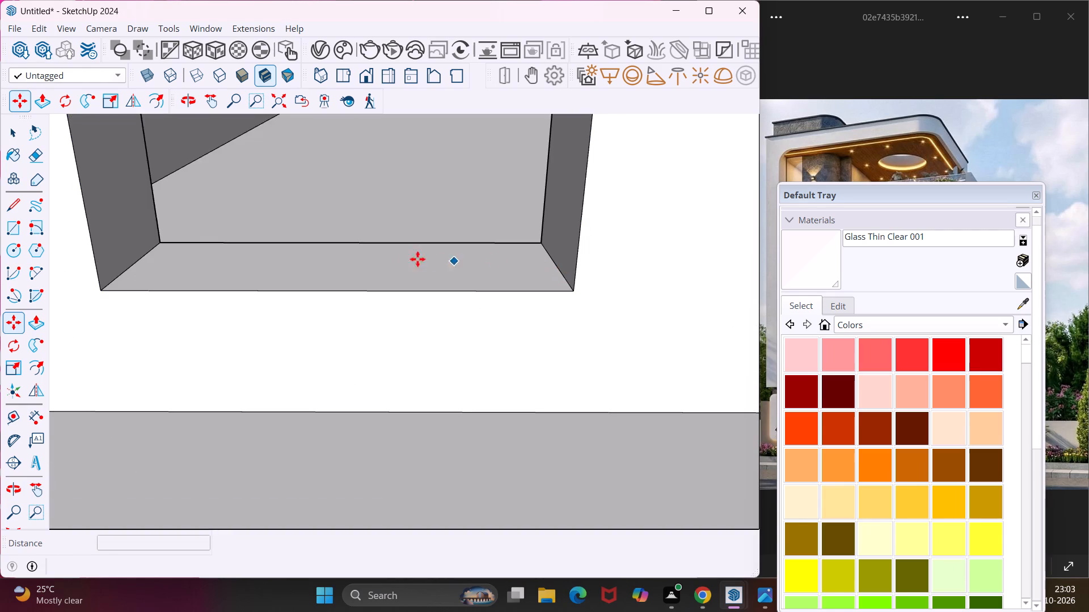
Move the tall glass panel by its lower corner about 39' 1/2" into the tall facade opening, set back inside the reveal.
scroll(403, 254, "down", 7)
scroll(347, 245, "down", 20)
scroll(347, 245, "down", 4)
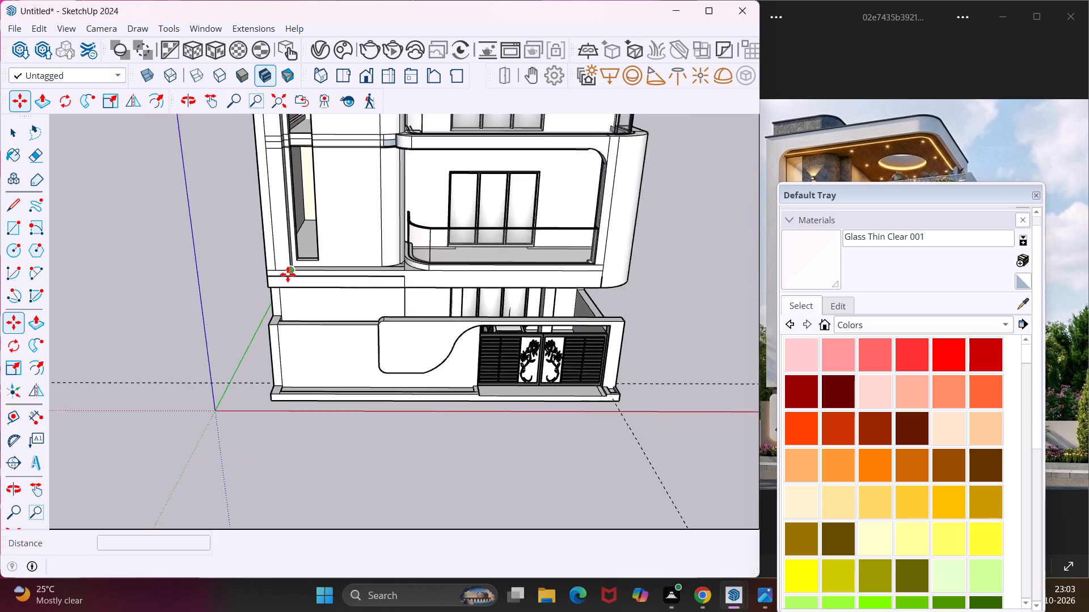
scroll(288, 274, "down", 7)
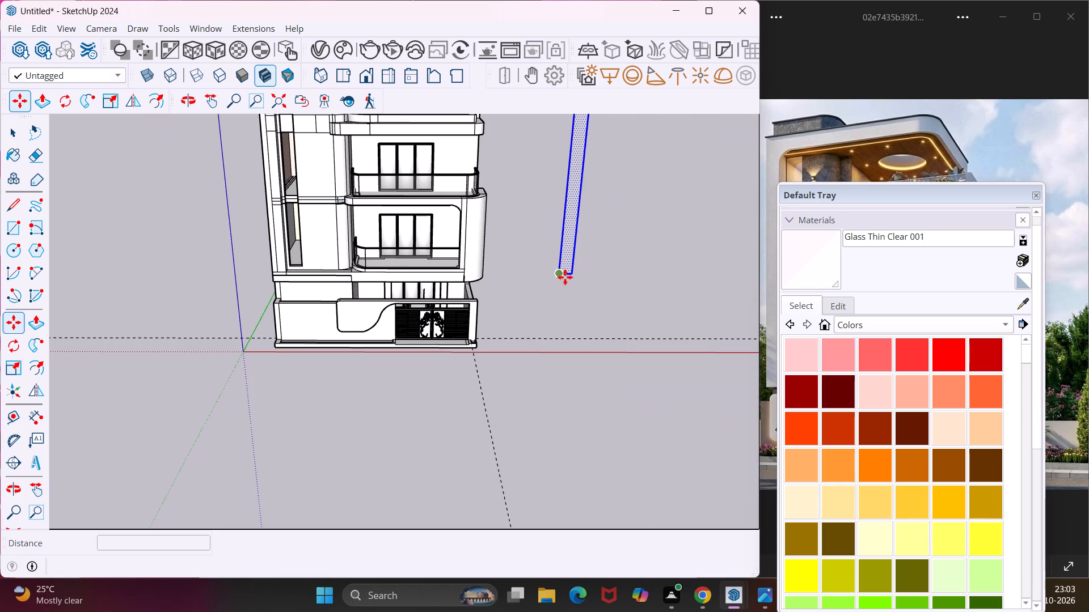
scroll(571, 277, "up", 20)
scroll(571, 277, "up", 1)
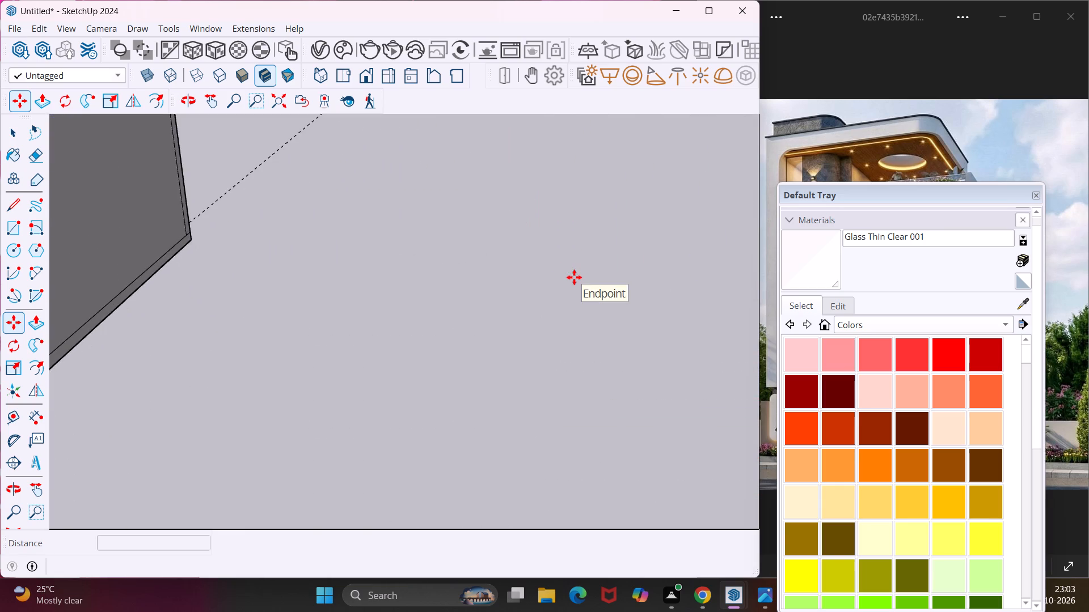
scroll(574, 277, "down", 4)
scroll(560, 253, "up", 4)
scroll(544, 246, "down", 2)
left_click(539, 243)
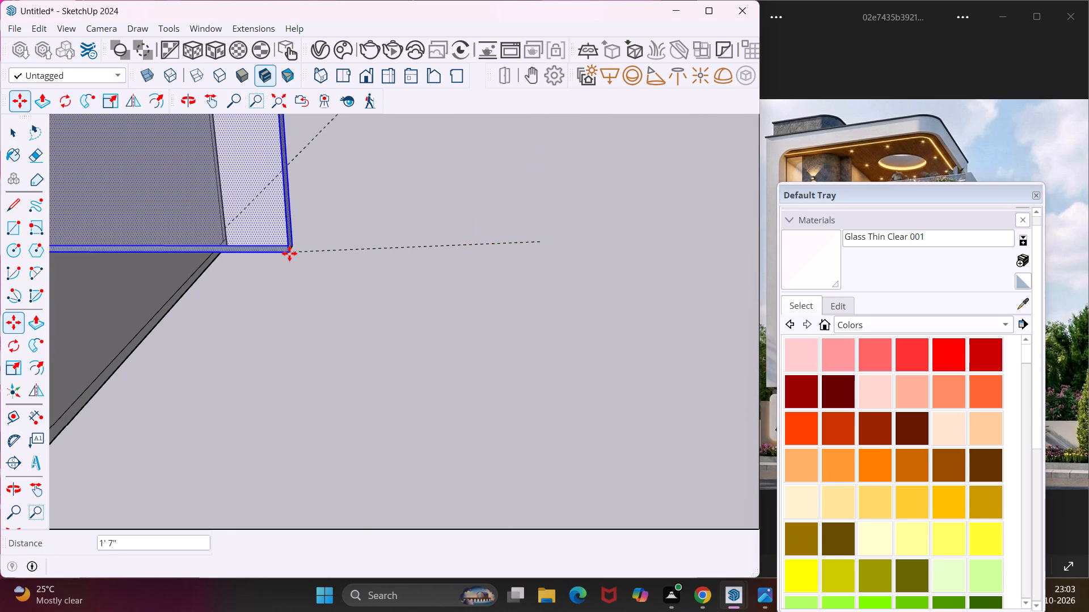
scroll(289, 253, "down", 20)
scroll(289, 253, "down", 12)
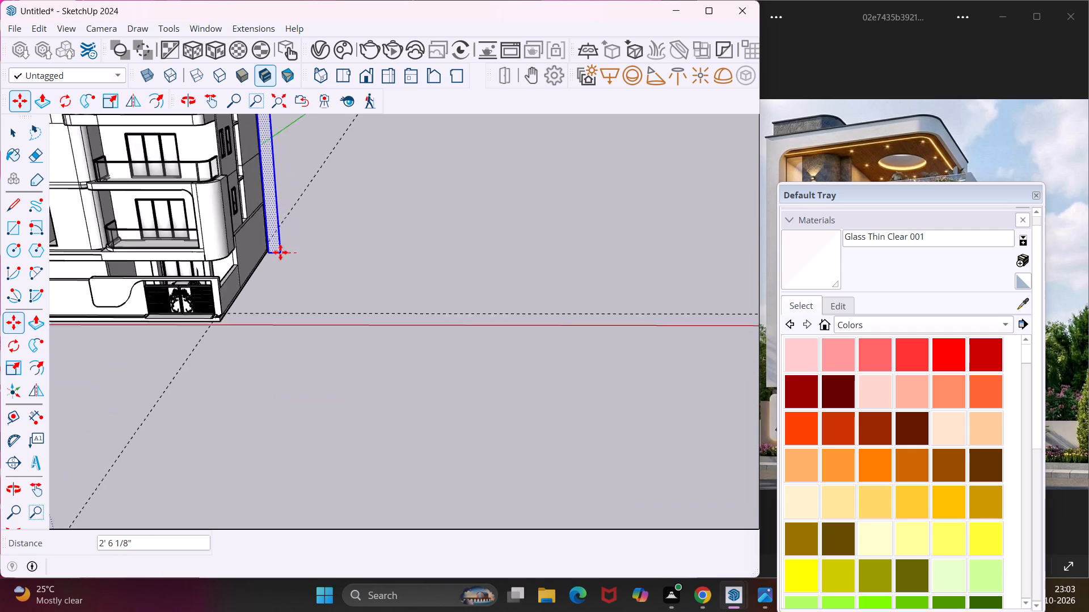
scroll(280, 252, "down", 7)
scroll(124, 239, "up", 4)
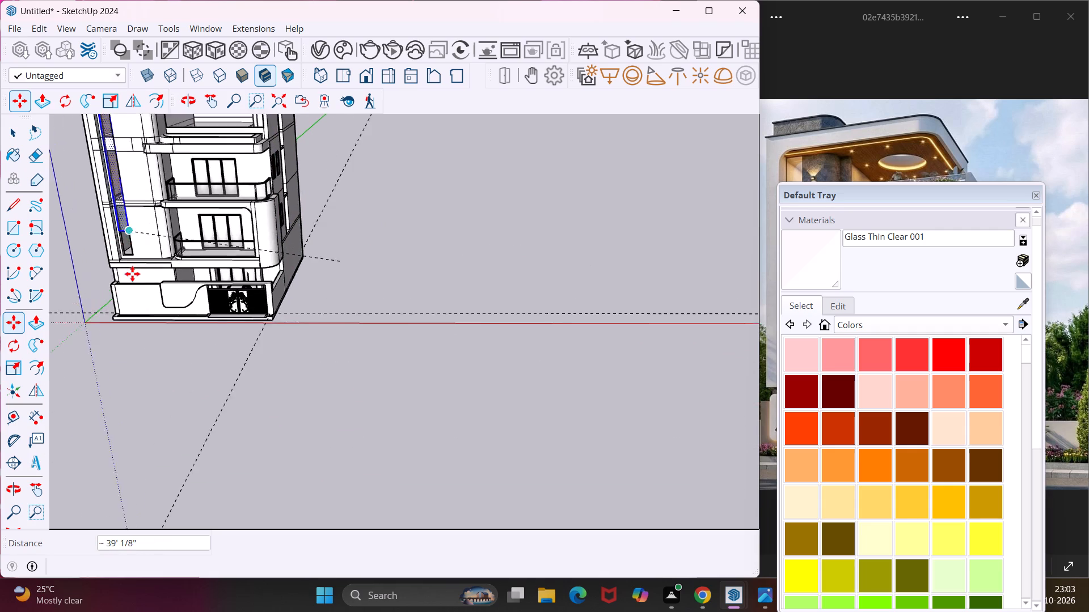
scroll(132, 274, "up", 10)
middle_click_drag(132, 275, 364, 272)
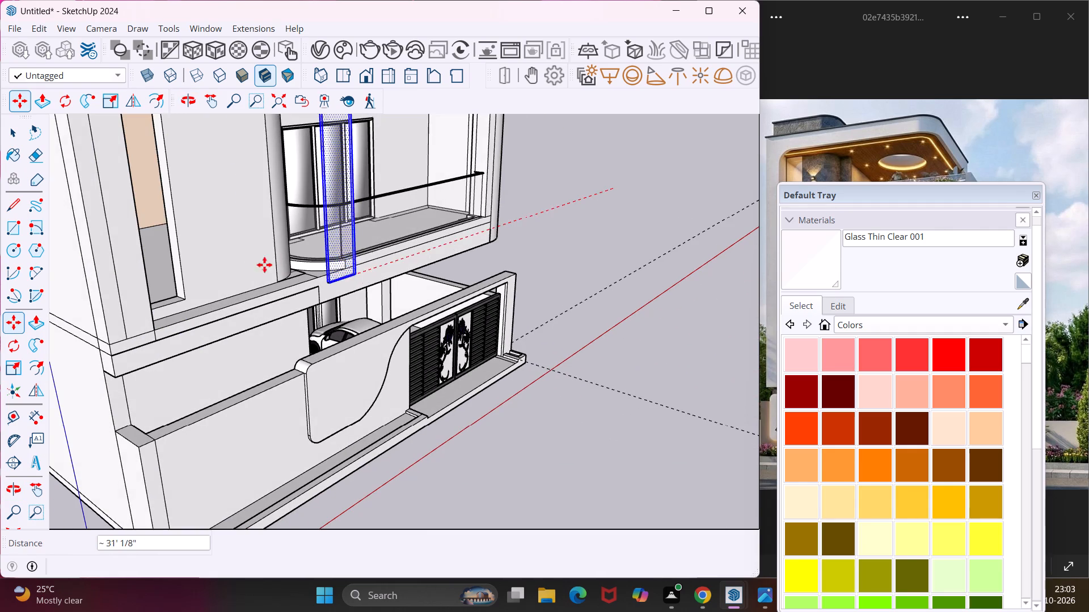
scroll(184, 295, "up", 13)
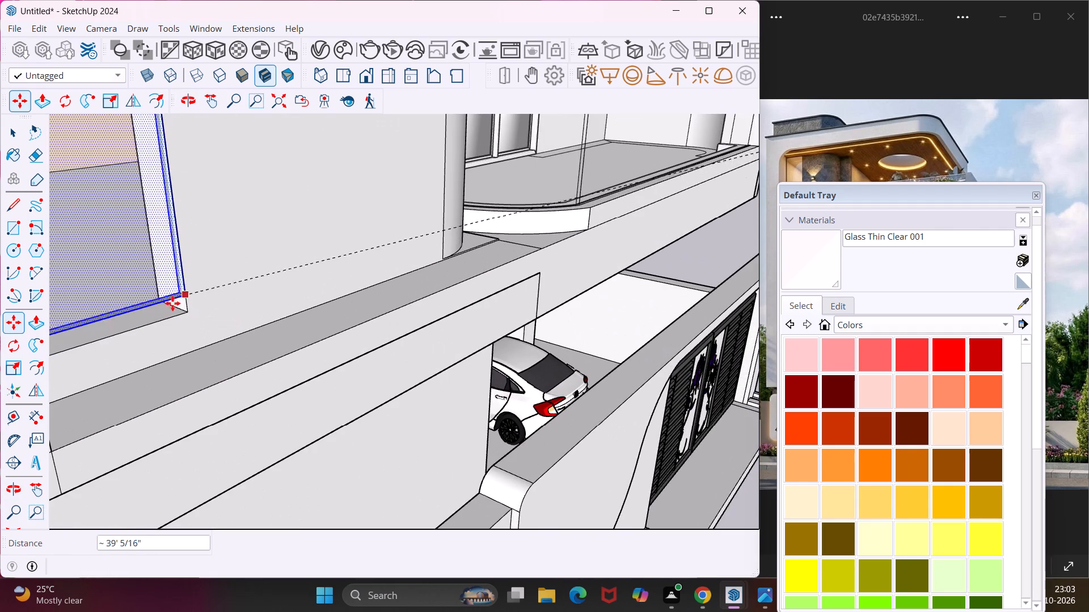
scroll(171, 303, "up", 7)
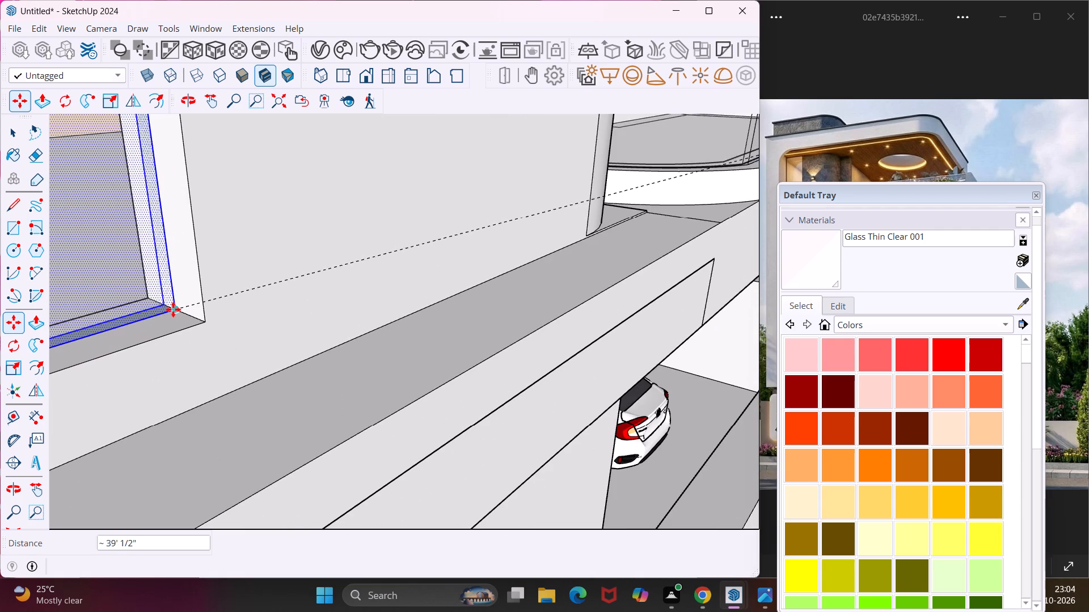
left_click(173, 309)
key("Escape")
key("space")
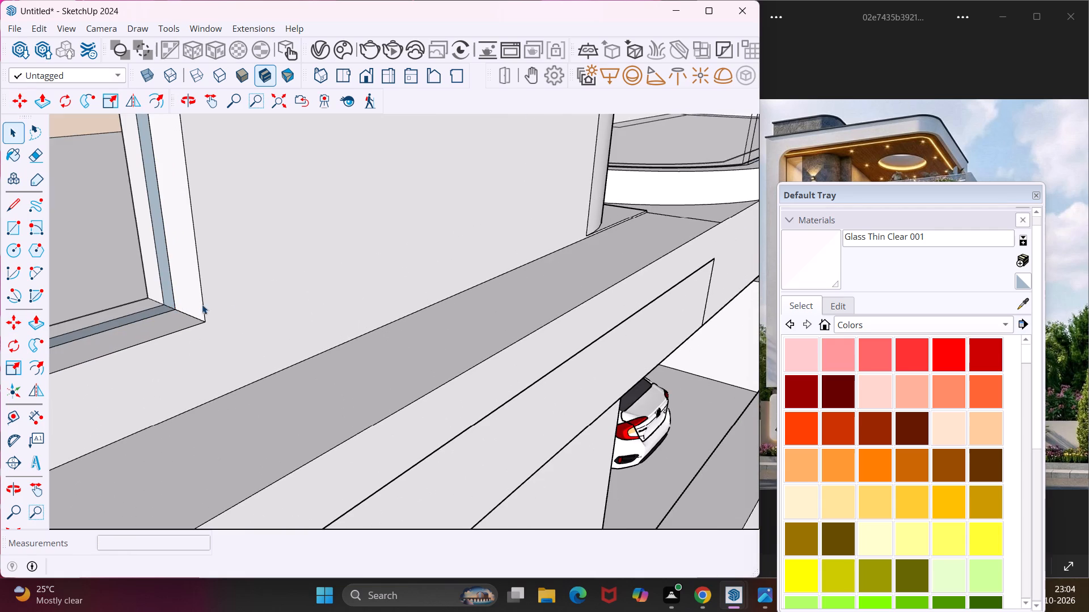
Offset the outline of the top roof soffit inward by about 1' to form a border around the circular recess.
scroll(202, 304, "down", 6)
scroll(204, 305, "down", 20)
scroll(204, 305, "down", 5)
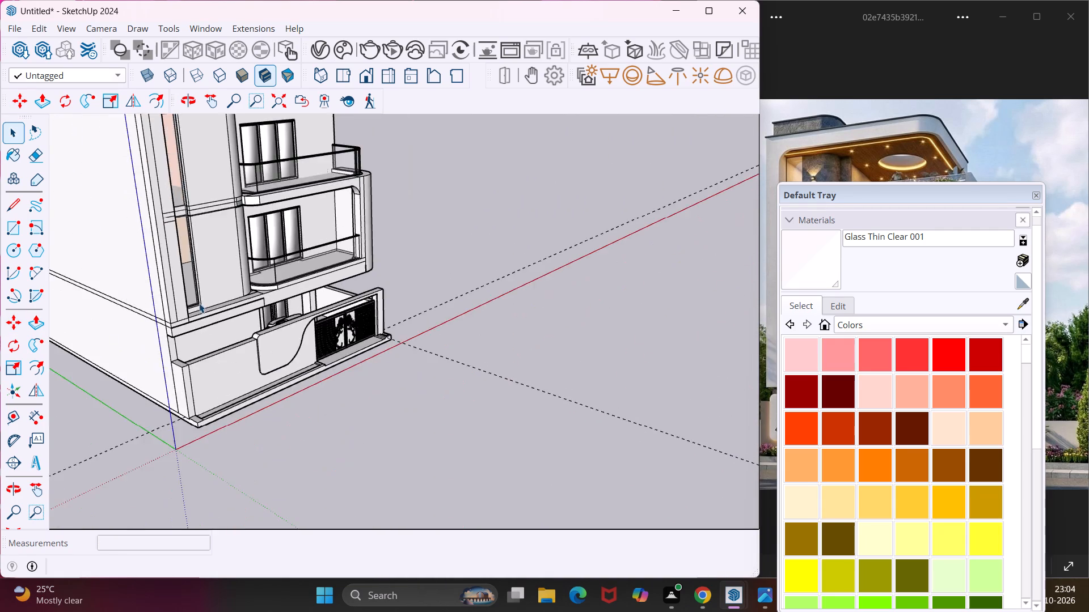
scroll(199, 303, "down", 12)
middle_click_drag(330, 246, 171, 266)
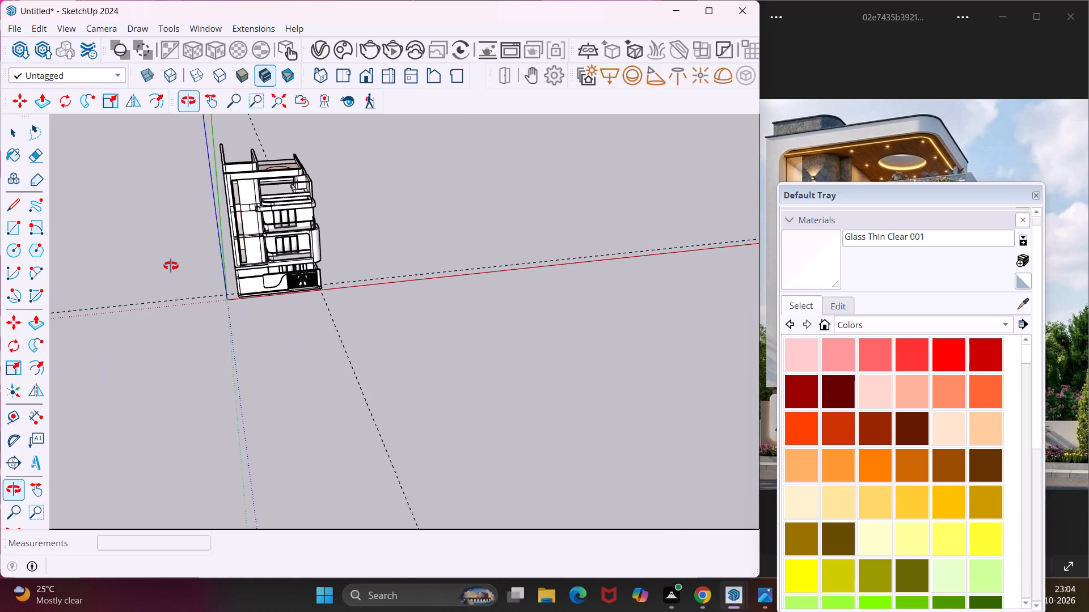
middle_click_drag(171, 266, 166, 265)
scroll(254, 236, "up", 3)
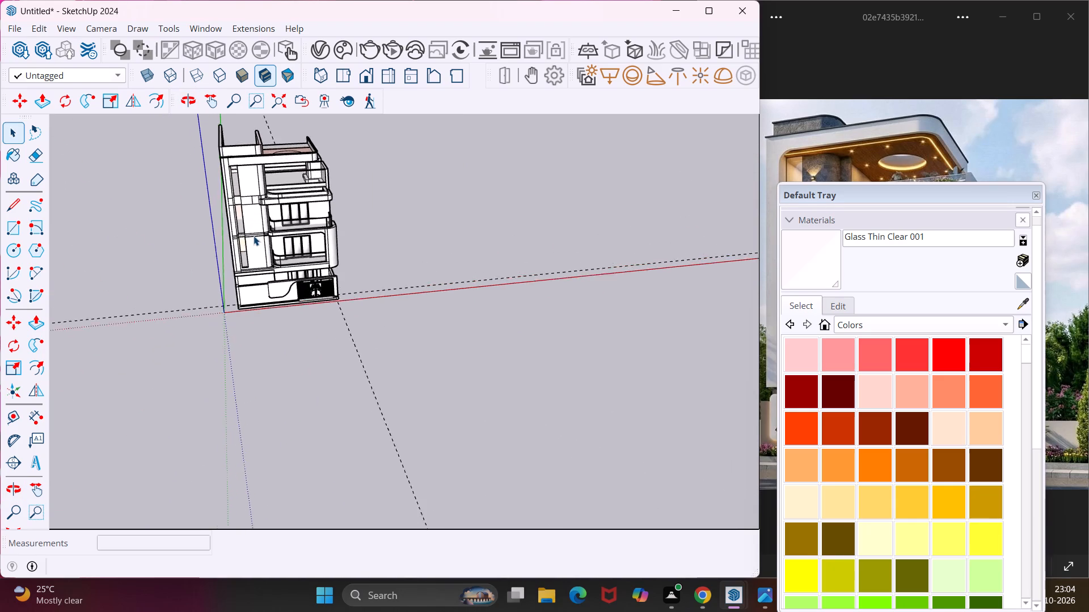
scroll(254, 236, "up", 1)
middle_click_drag(247, 226, 273, 100)
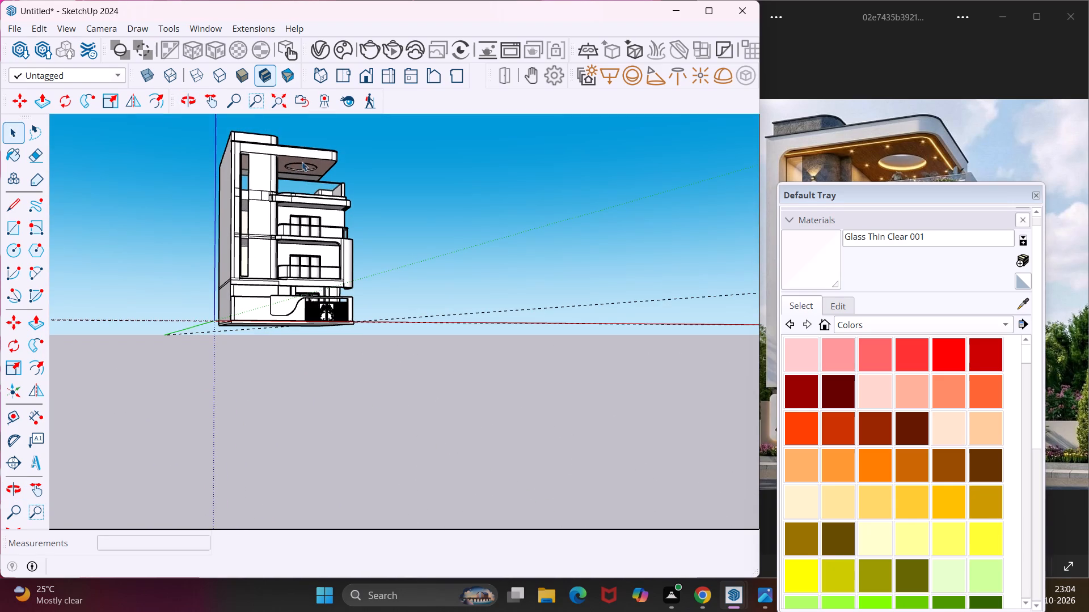
scroll(307, 150, "up", 8)
middle_click_drag(336, 197, 353, 120)
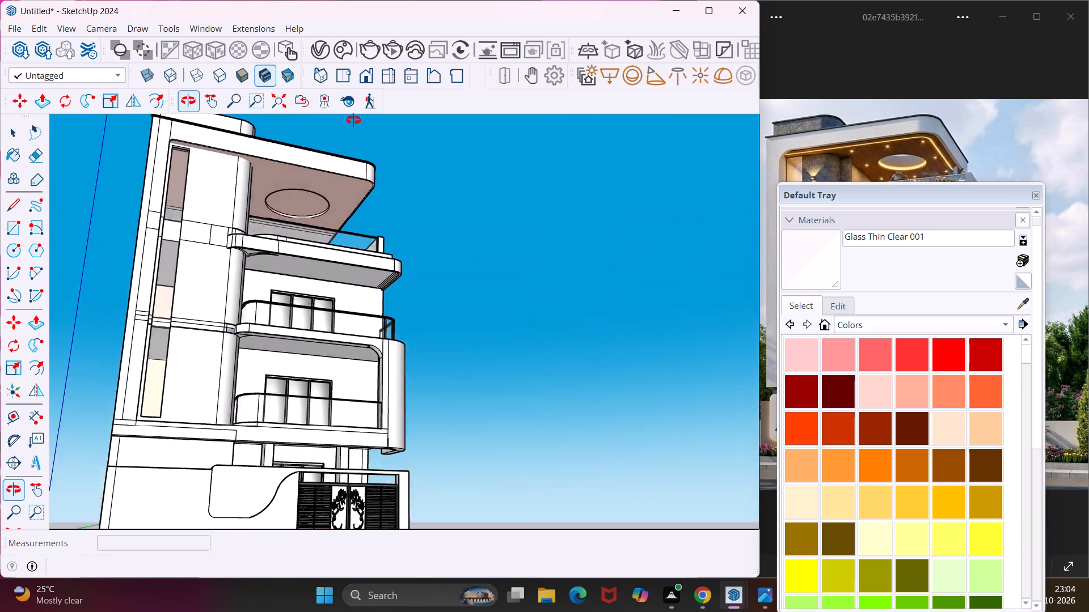
middle_click_drag(353, 120, 361, 105)
scroll(339, 180, "up", 8)
left_click(335, 201)
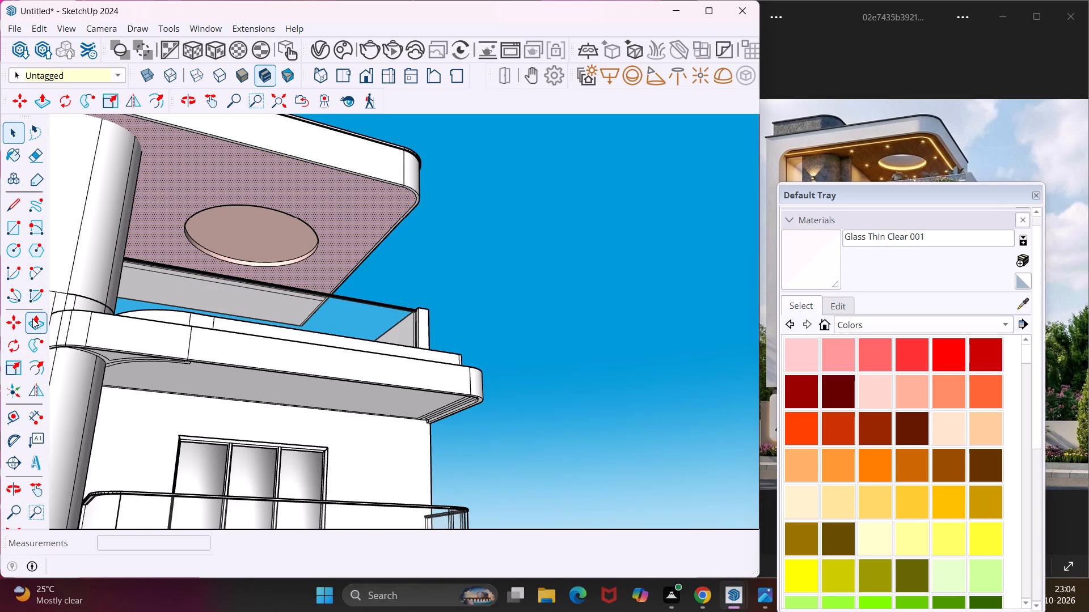
left_click(30, 365)
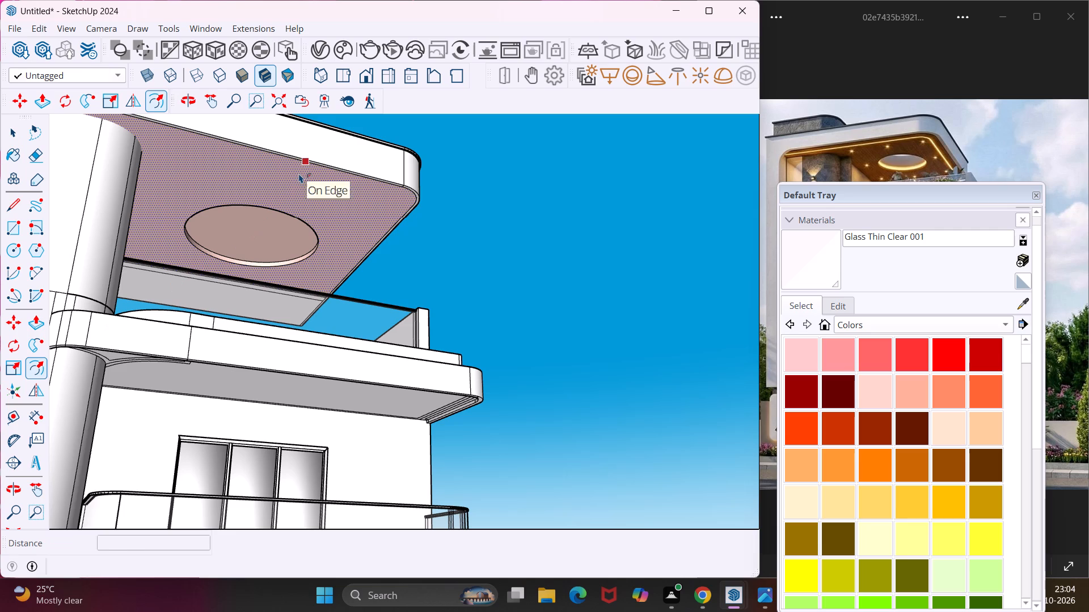
left_click(299, 173)
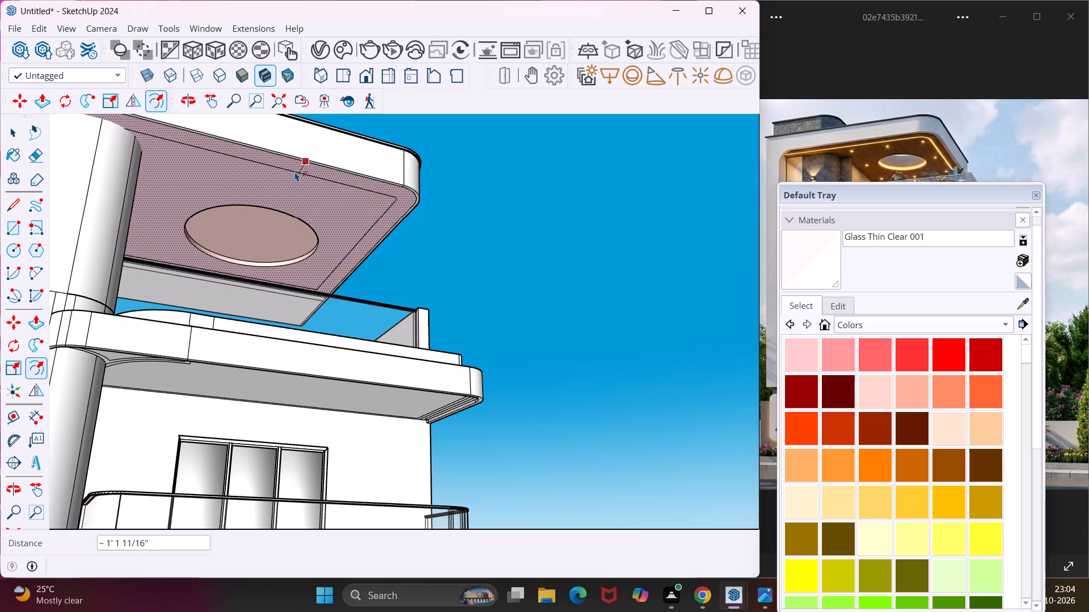
scroll(295, 172, "up", 3)
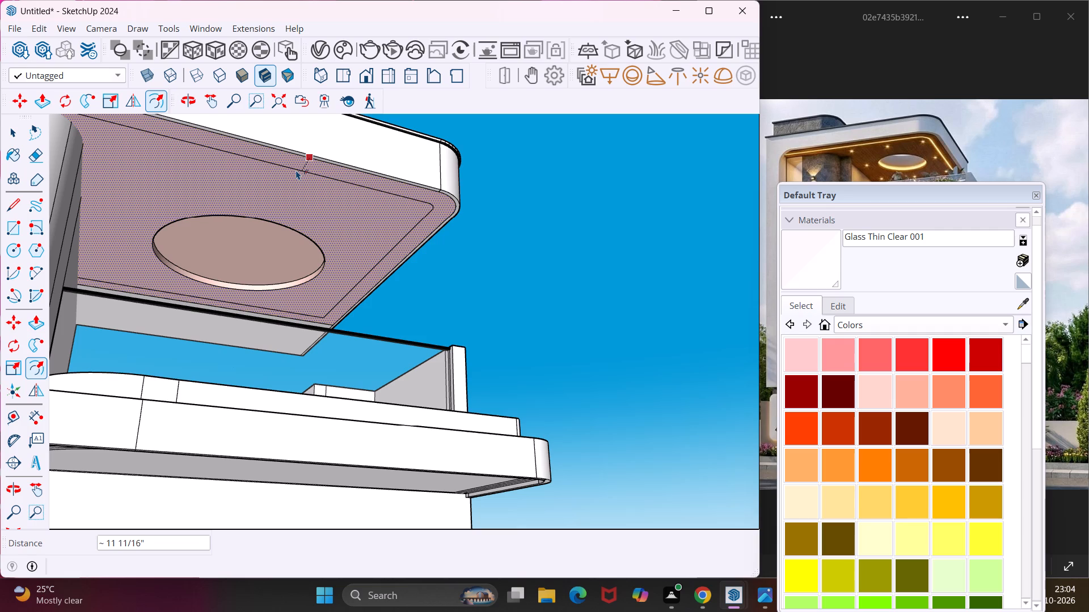
left_click(296, 170)
middle_click_drag(297, 170, 404, 156)
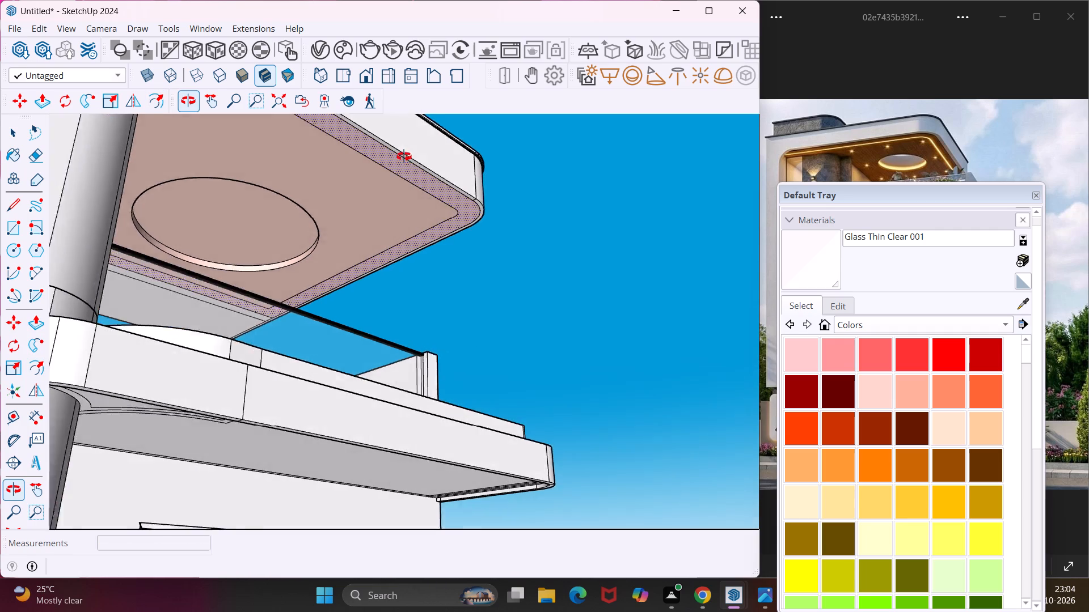
middle_click_drag(404, 156, 415, 153)
key("Escape")
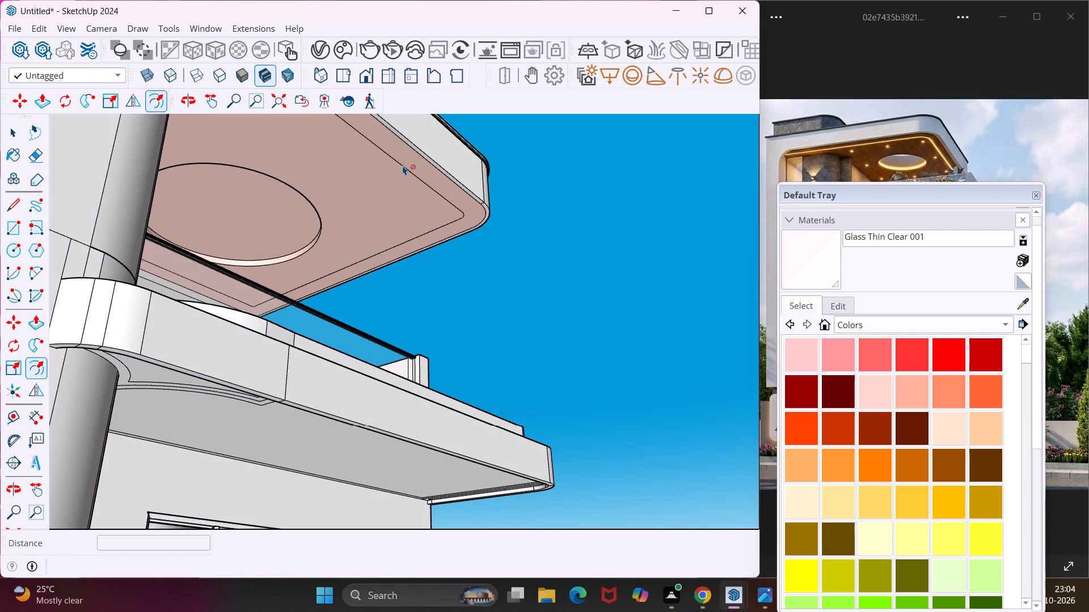
key("Escape")
key("space")
Offset the inner soffit face inward by about 2 1/2" to form a narrow strip along the border.
left_click(403, 171)
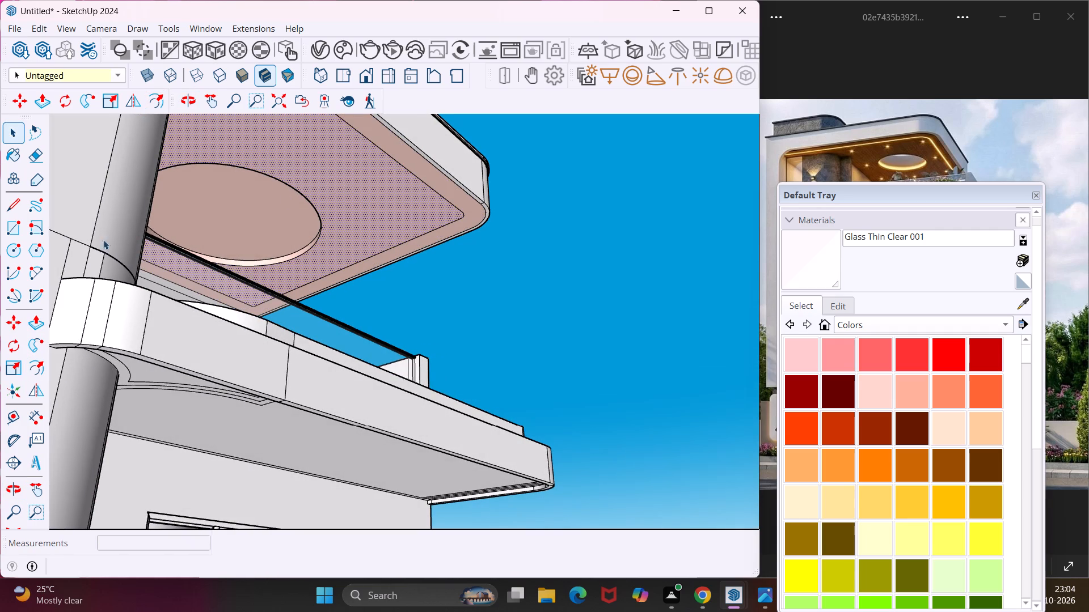
left_click(37, 362)
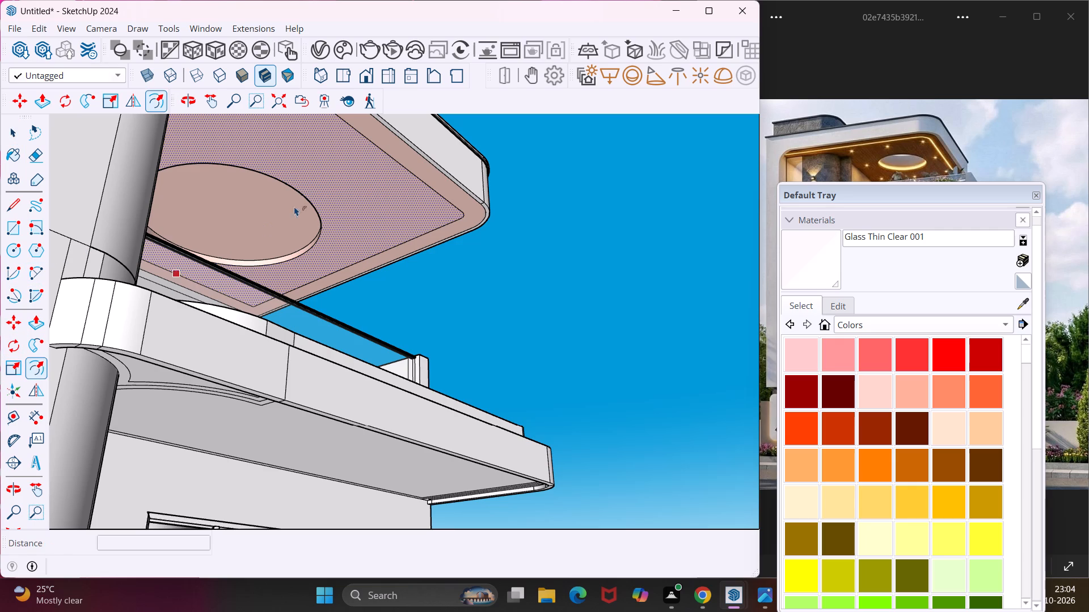
left_click(365, 139)
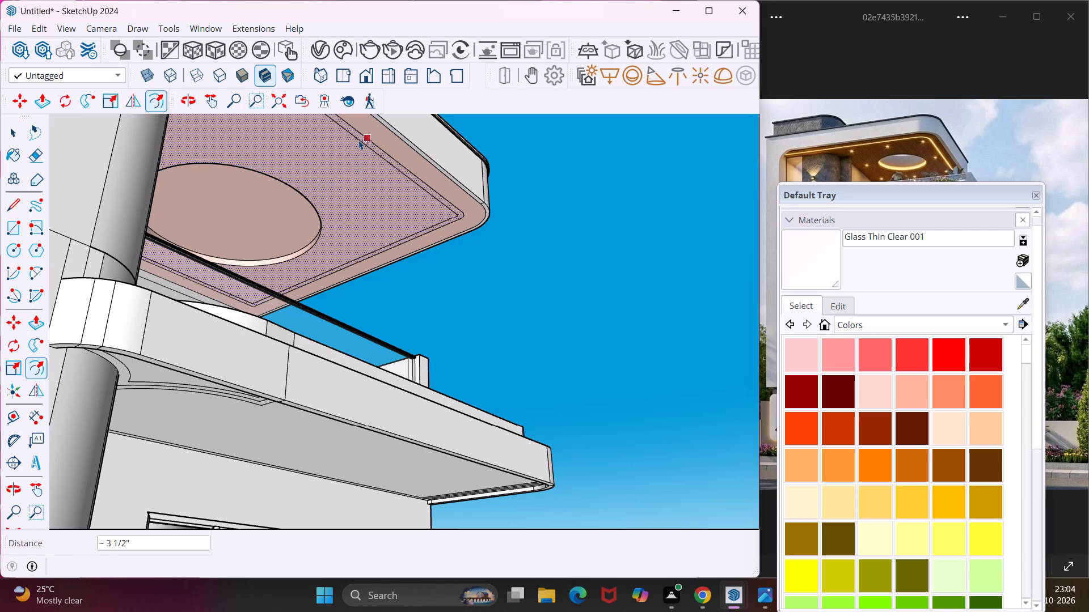
left_click(360, 139)
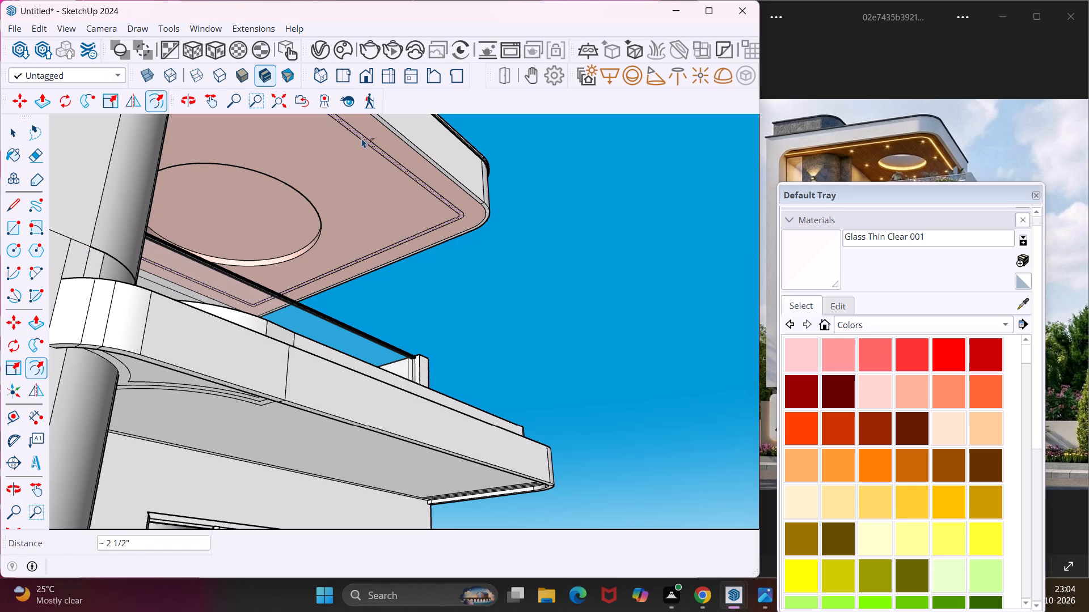
key("Escape")
key("space")
Push the narrow strip 2 1/16" up into the roof soffit to form a recessed groove.
scroll(364, 142, "up", 4)
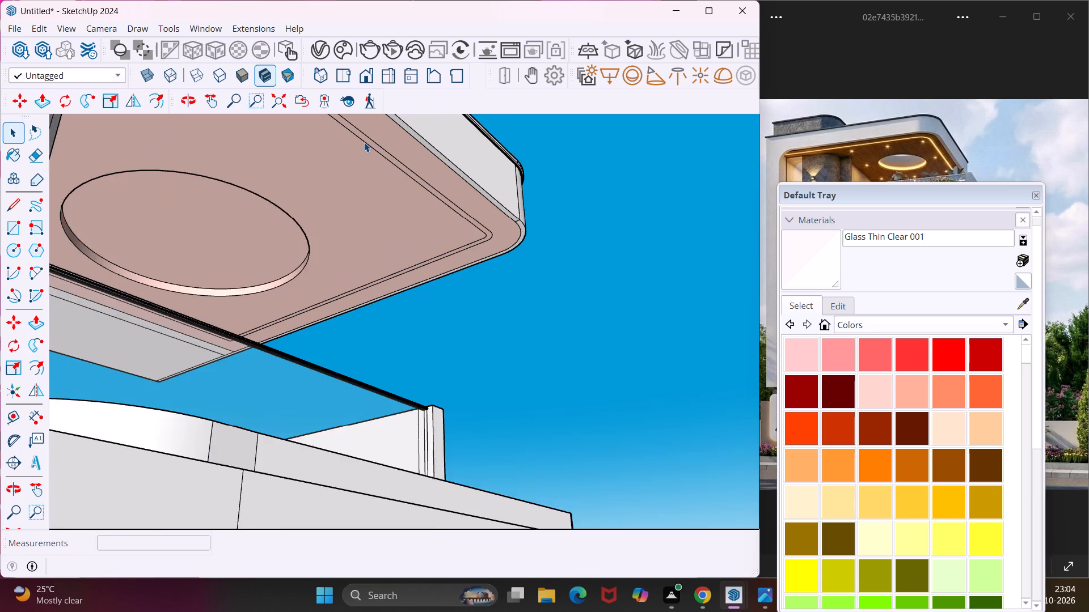
scroll(364, 142, "up", 3)
left_click(379, 149)
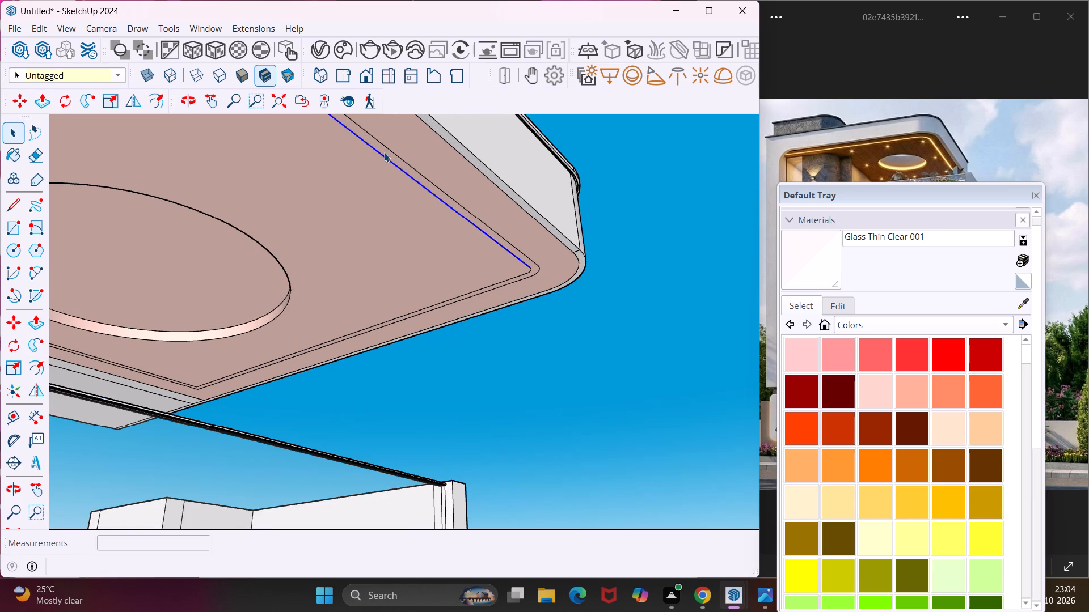
scroll(384, 152, "up", 3)
left_click(393, 154)
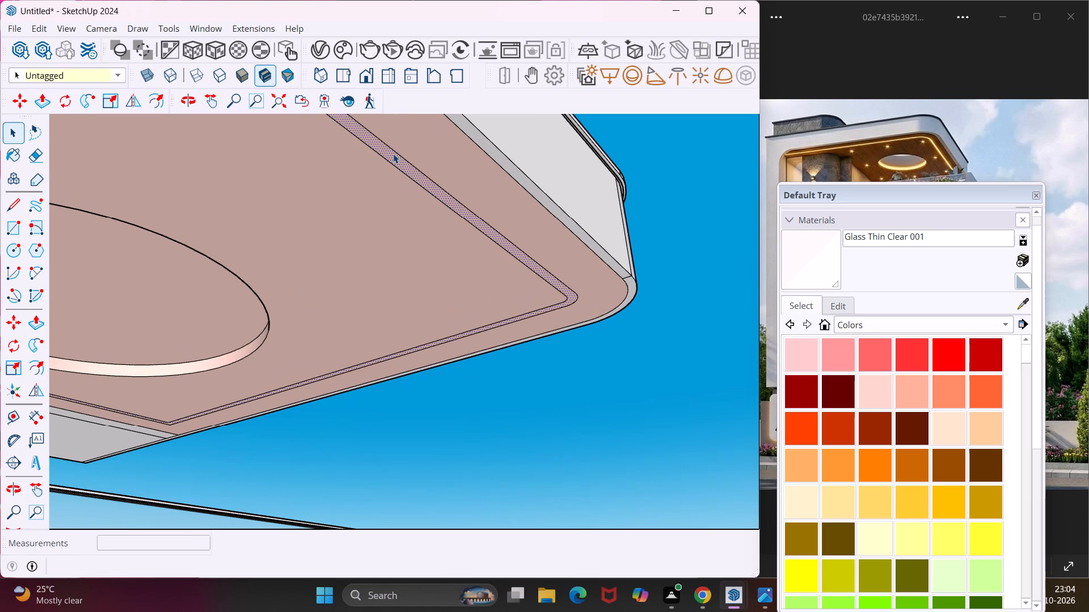
key("p")
left_click(393, 154)
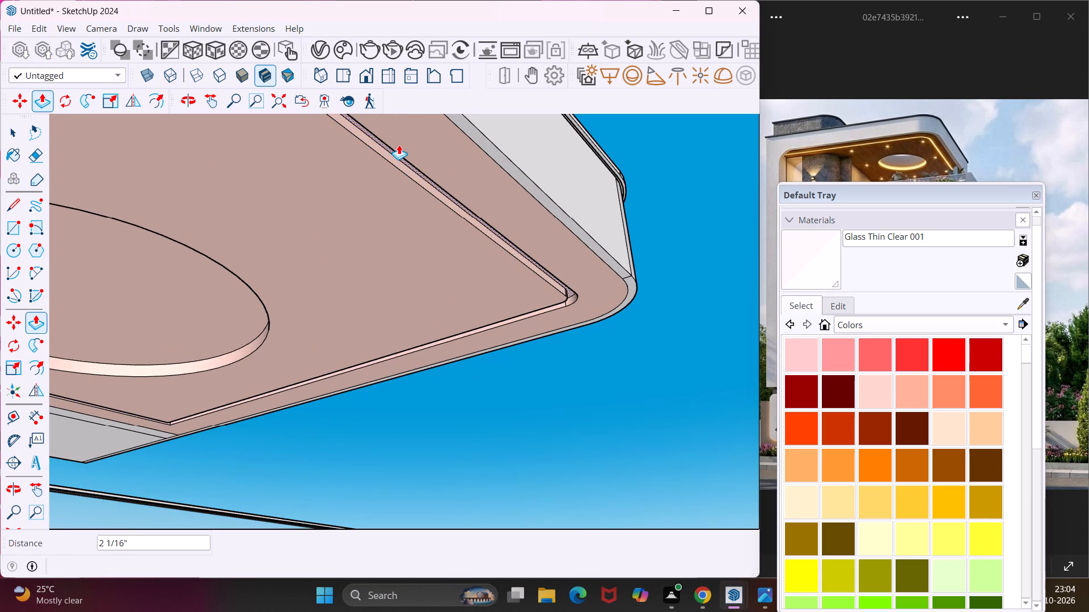
left_click(399, 144)
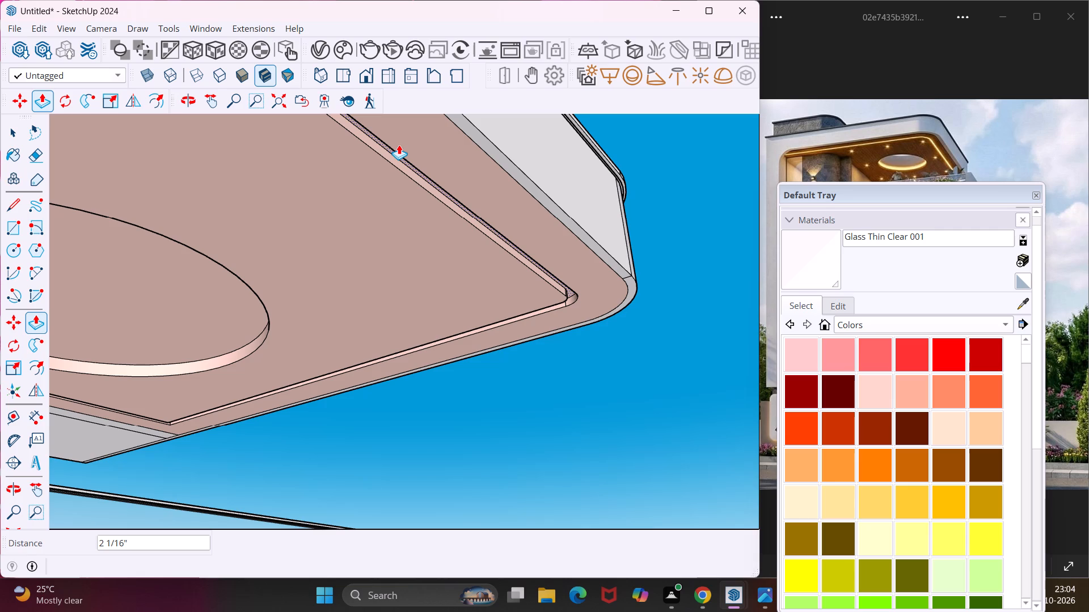
key("Escape")
key("space")
Resize the Default Tray and shrink it below the reference image so the whole house picture is uncovered.
scroll(375, 157, "down", 12)
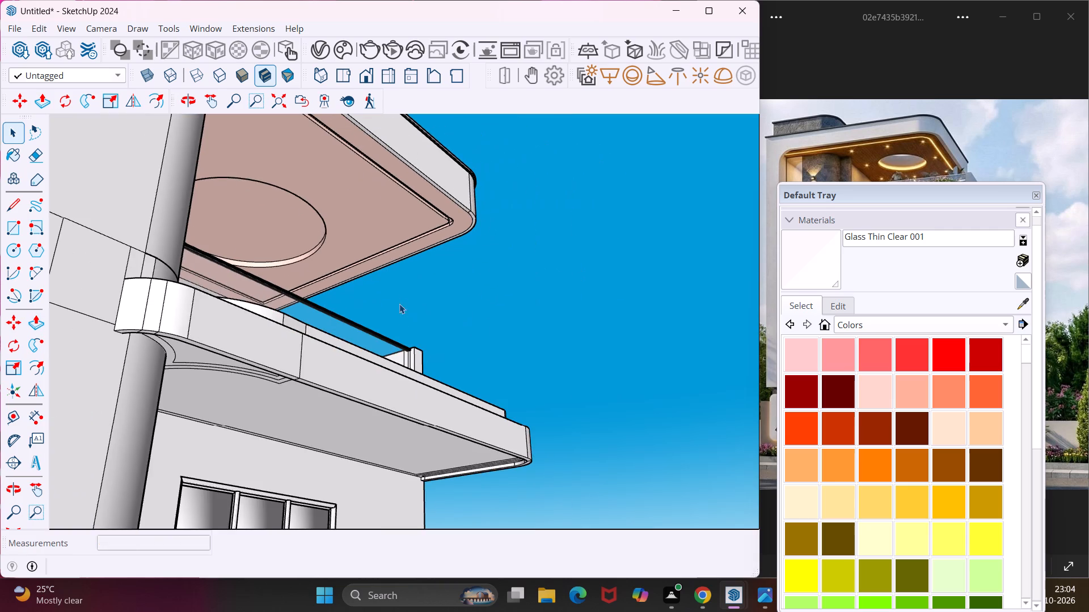
middle_click_drag(403, 318, 212, 315)
scroll(210, 308, "down", 5)
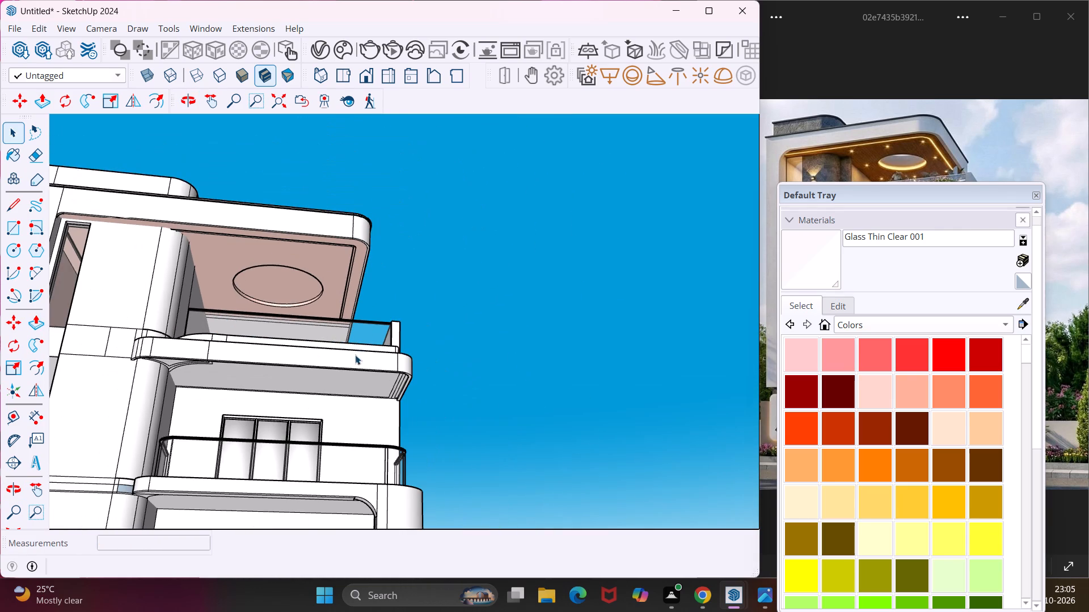
left_click_drag(966, 193, 967, 203)
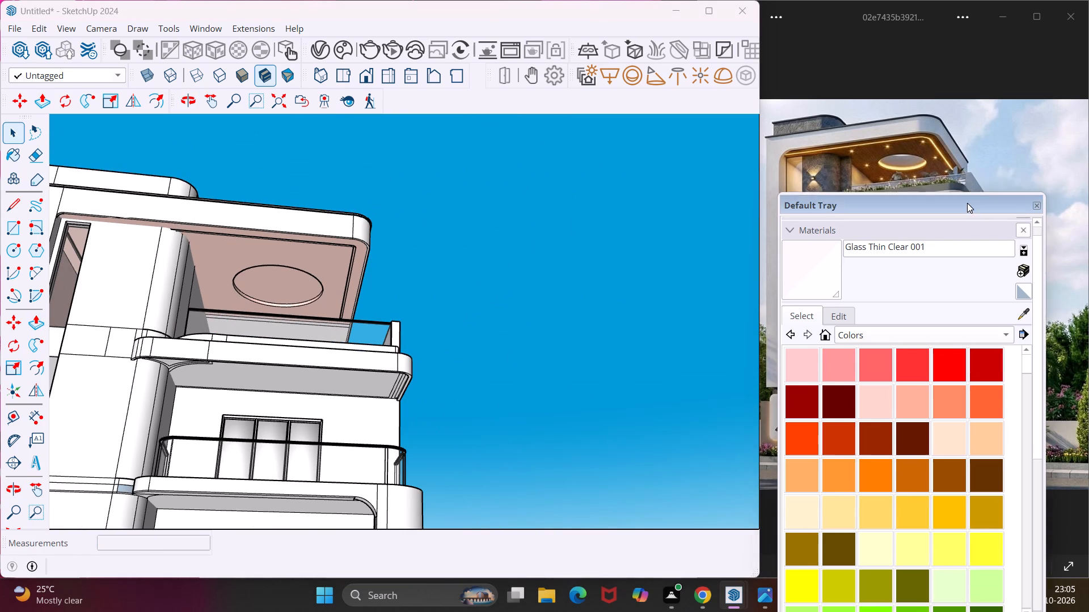
left_click_drag(967, 203, 1069, 341)
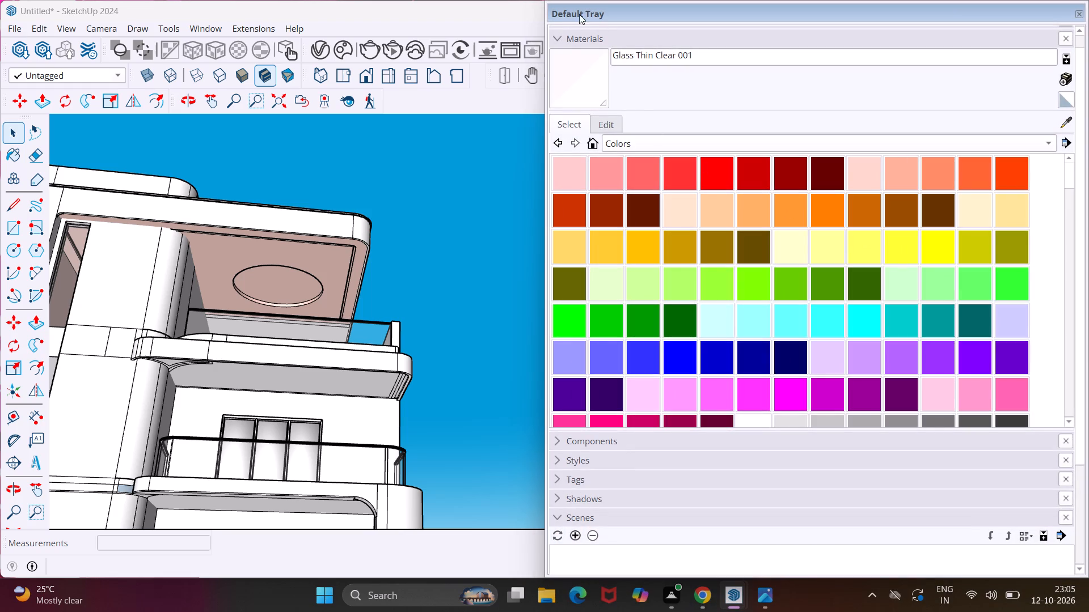
left_click_drag(546, 206, 583, 214)
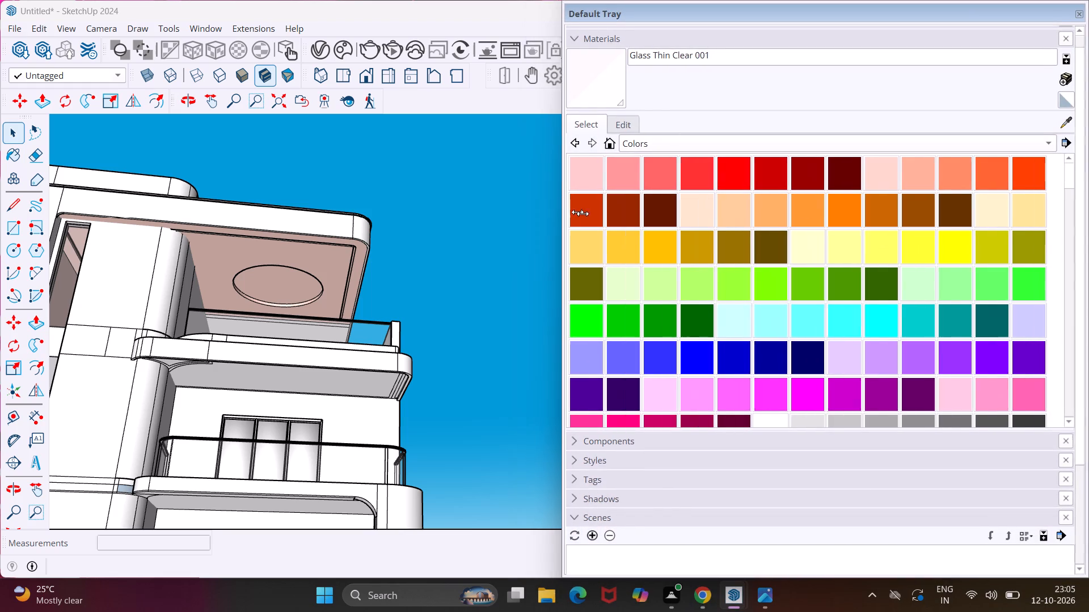
left_click_drag(583, 214, 780, 342)
left_click_drag(943, 5, 943, 6)
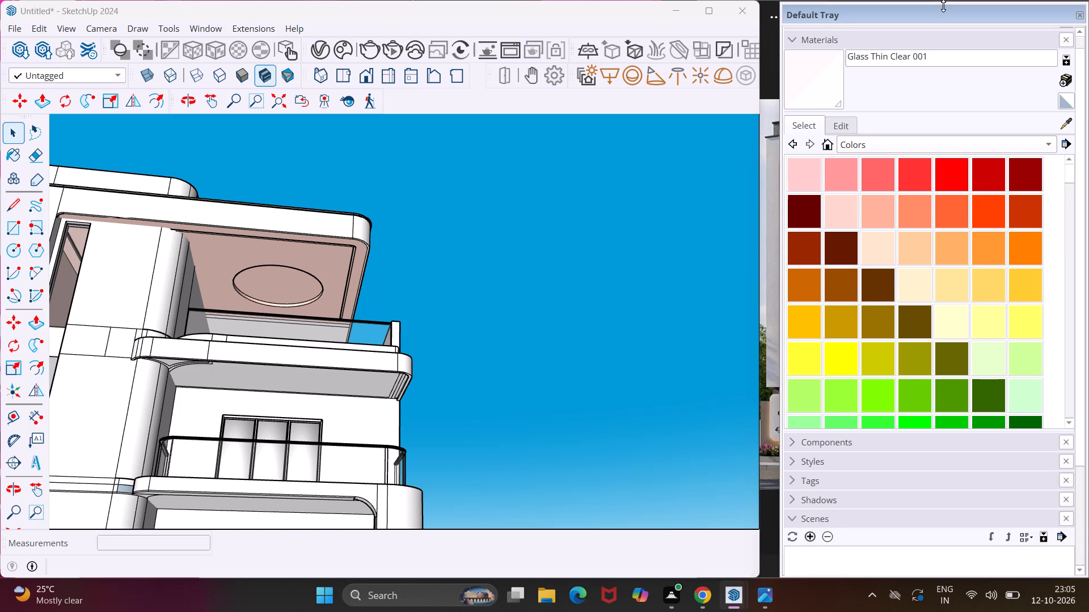
left_click_drag(943, 6, 894, 346)
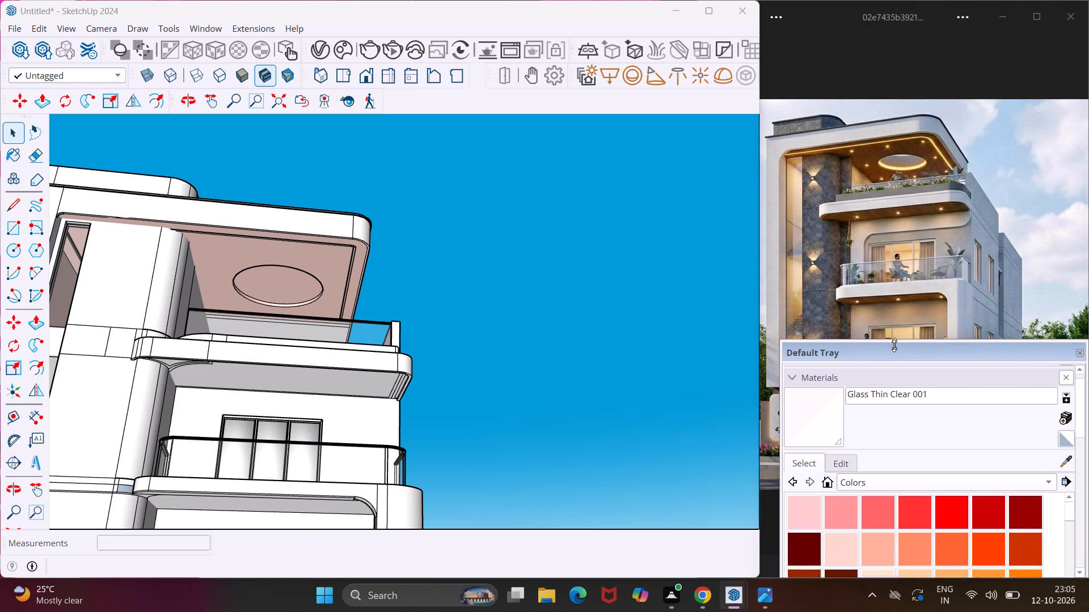
left_click_drag(894, 346, 893, 444)
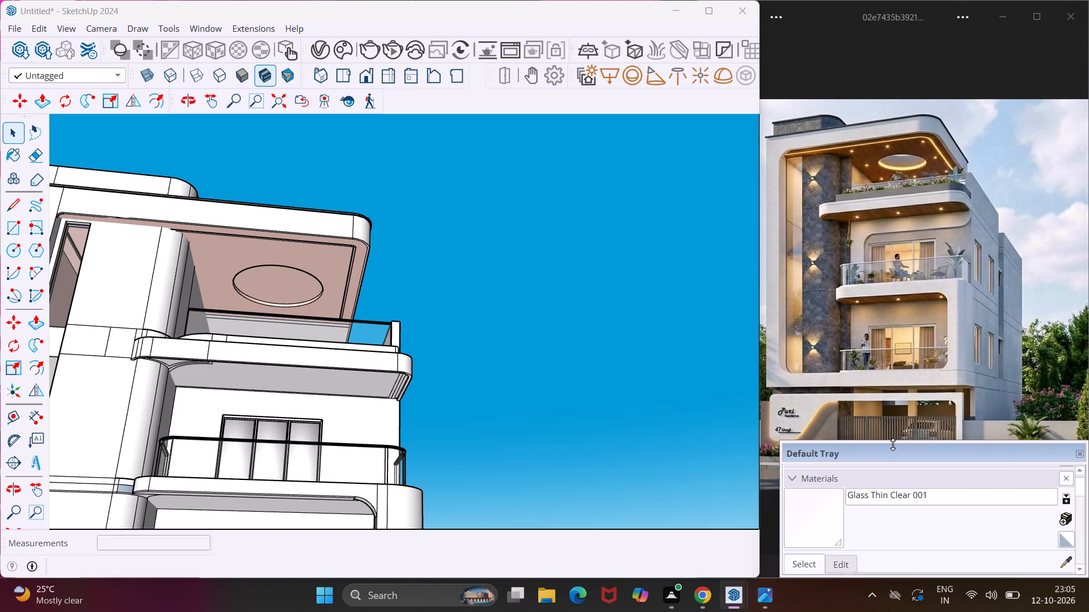
left_click_drag(893, 444, 893, 445)
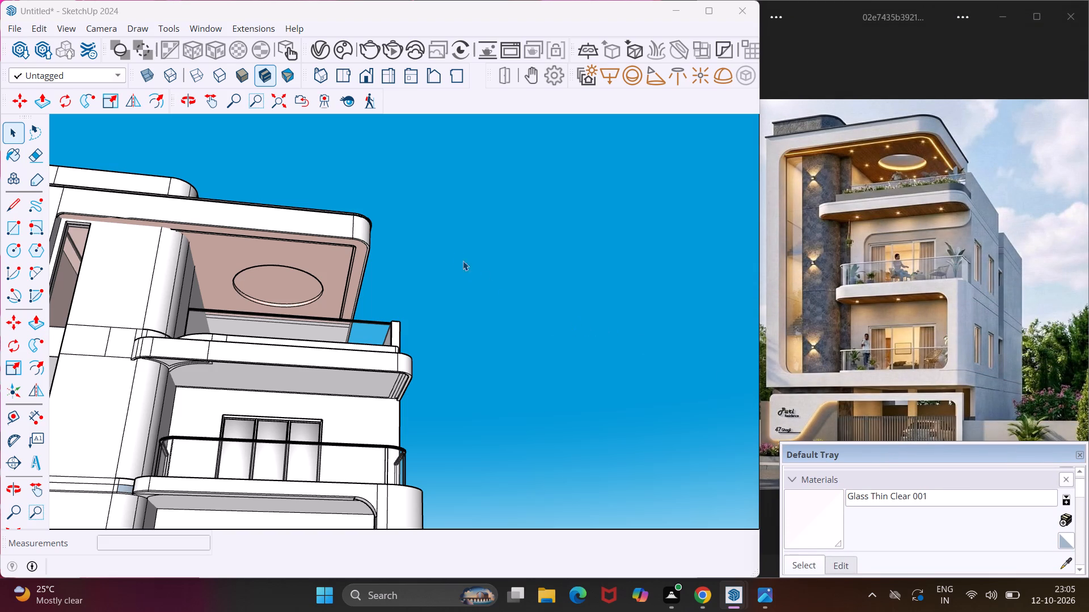
Delete all the construction guides from the model.
scroll(450, 253, "down", 4)
scroll(410, 297, "down", 12)
middle_click_drag(445, 339, 397, 495)
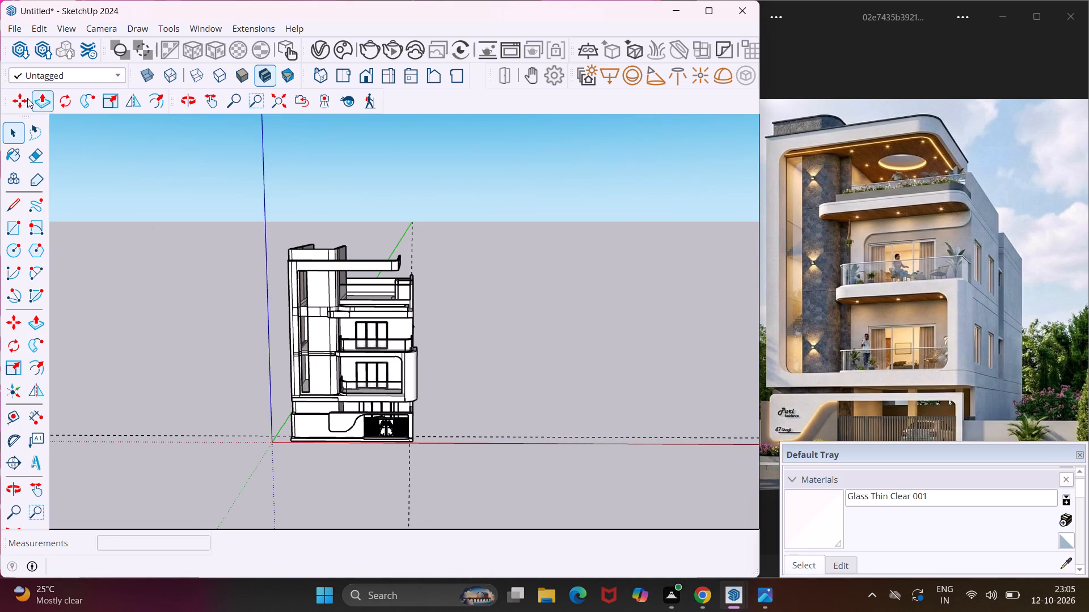
left_click(40, 30)
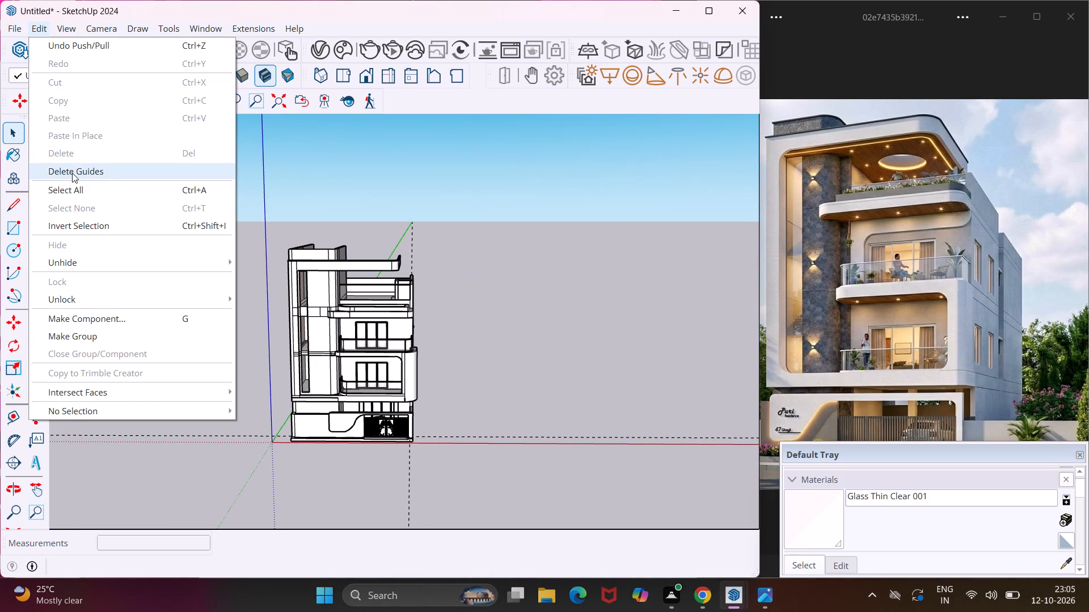
left_click(72, 173)
Browse the downloaded Chaos Cosmos 3D models through the Vegetation categories and open Potted plants.
scroll(349, 363, "up", 8)
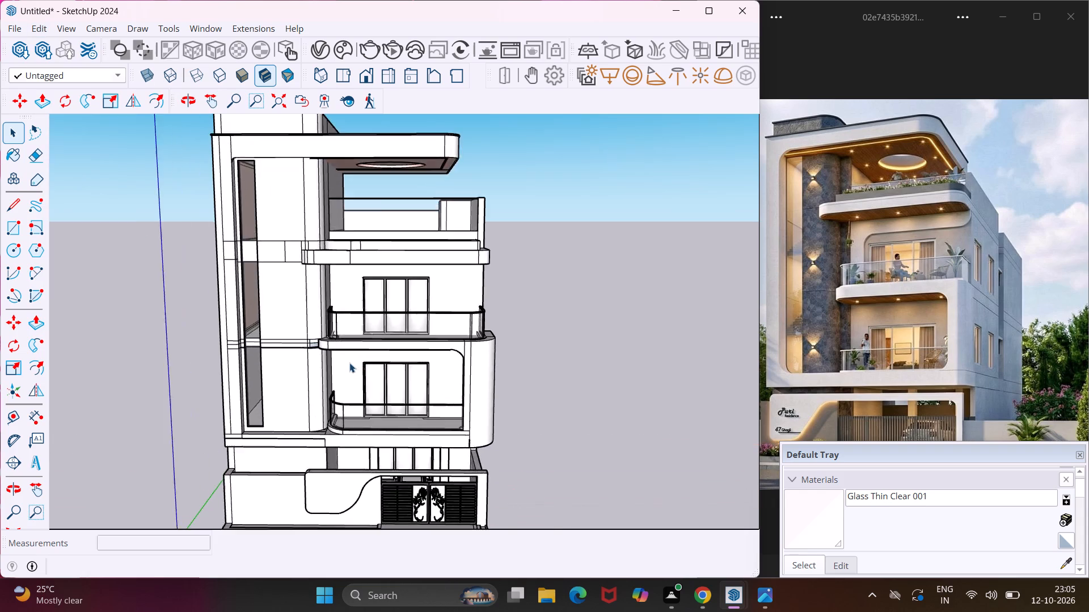
scroll(349, 363, "up", 4)
middle_click_drag(349, 363, 134, 363)
scroll(132, 355, "down", 5)
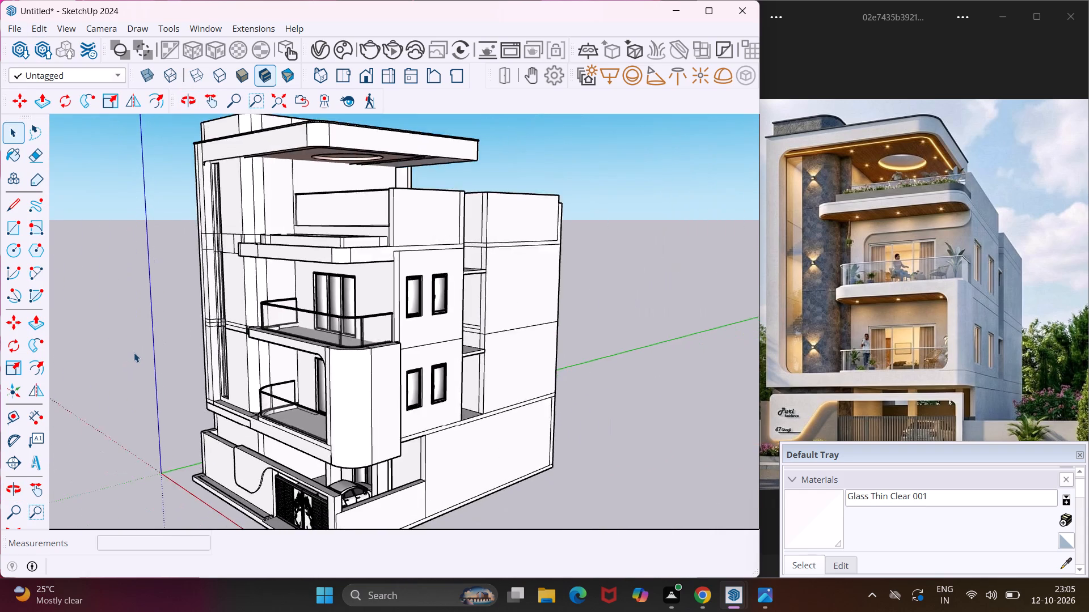
scroll(134, 352, "down", 3)
middle_click_drag(243, 426, 368, 422)
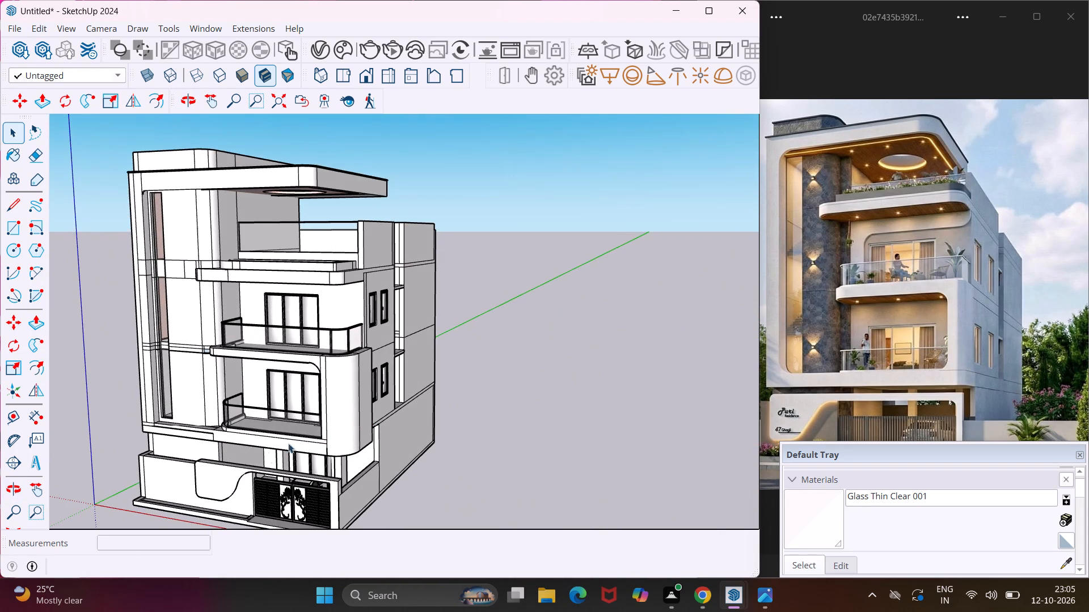
left_click(350, 39)
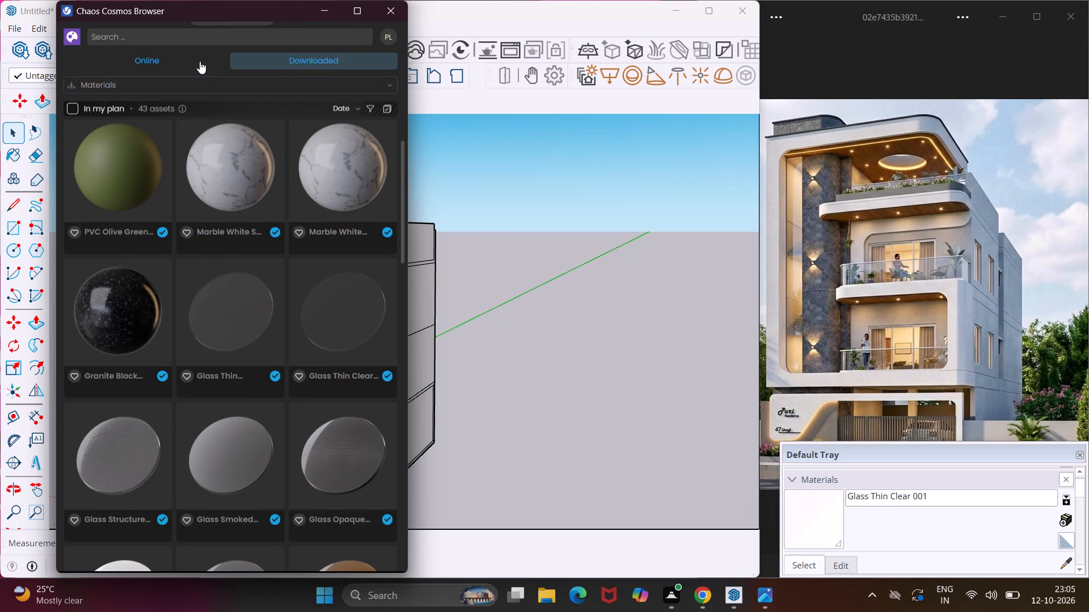
left_click(225, 91)
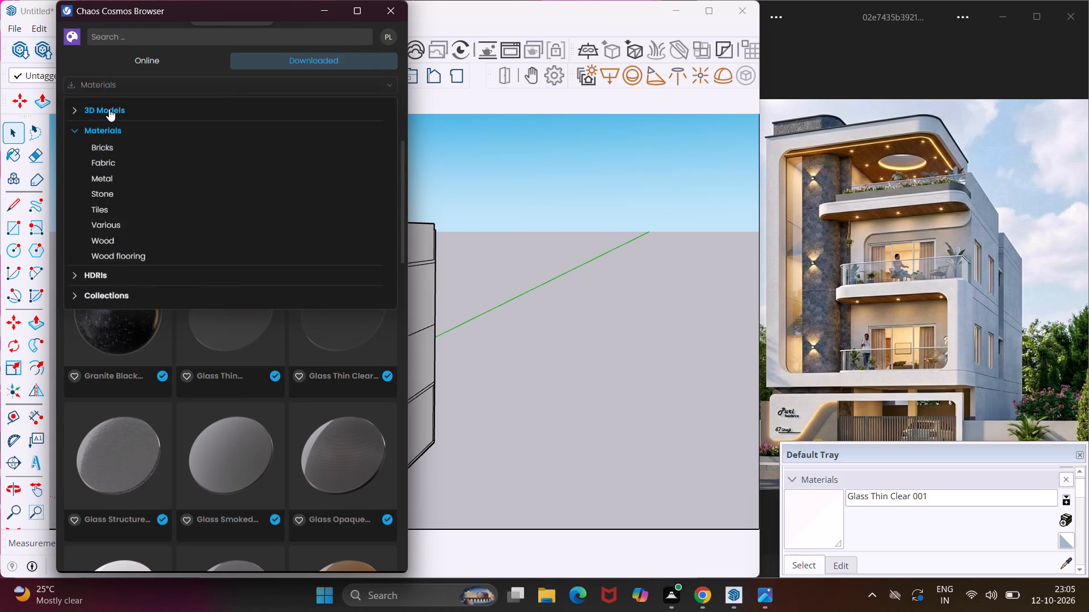
left_click(109, 109)
left_click(118, 226)
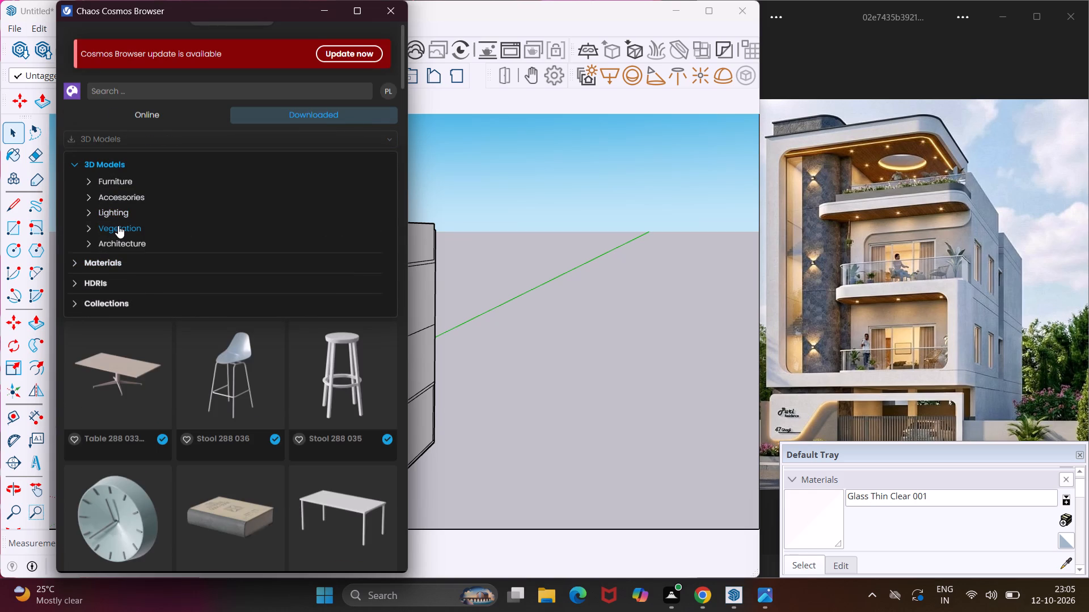
left_click(119, 248)
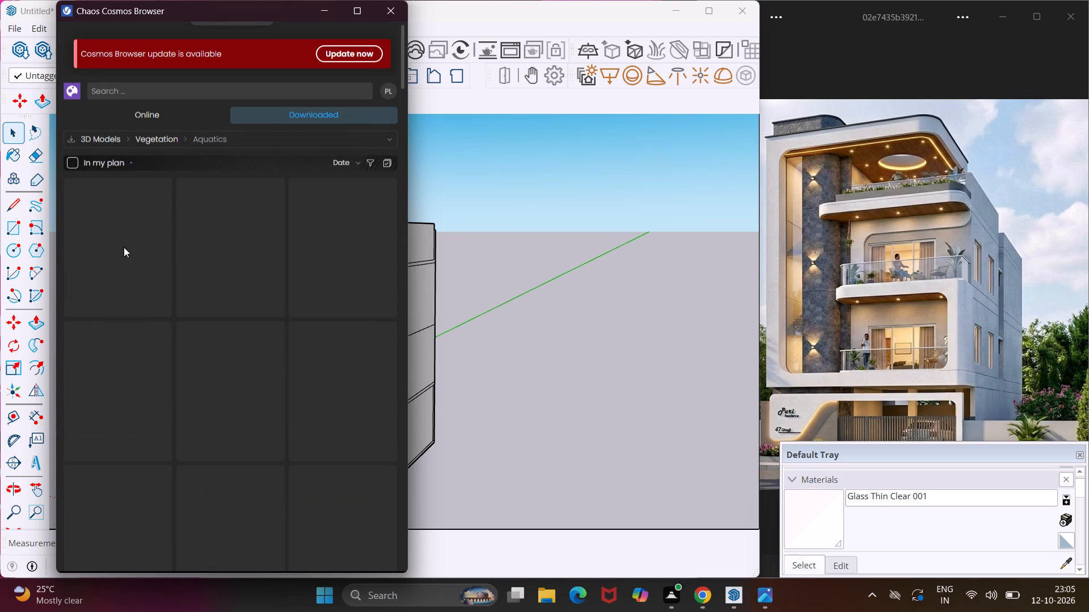
left_click(227, 137)
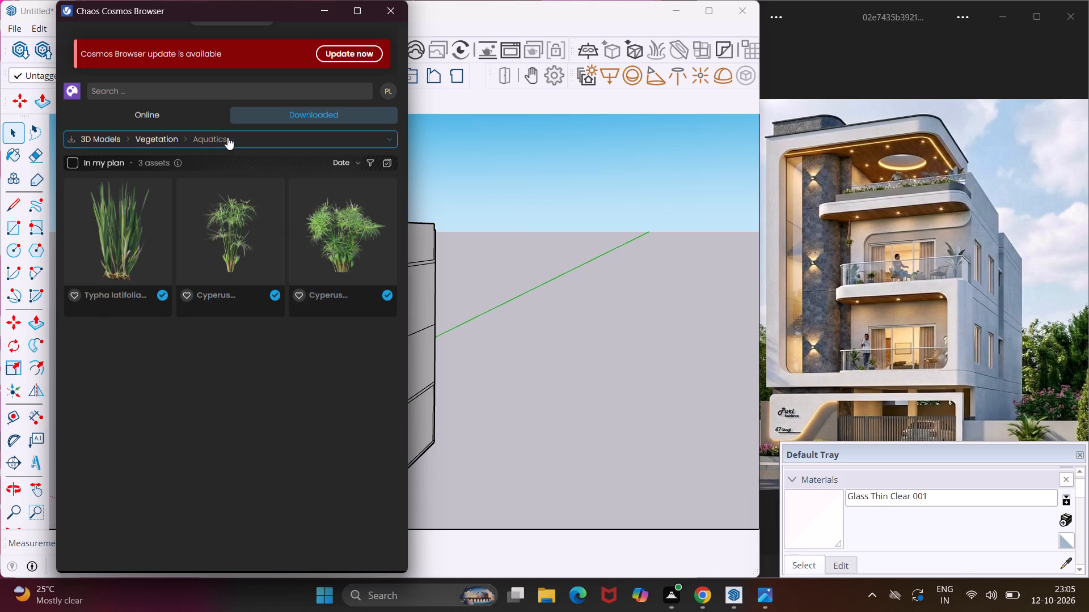
left_click(134, 260)
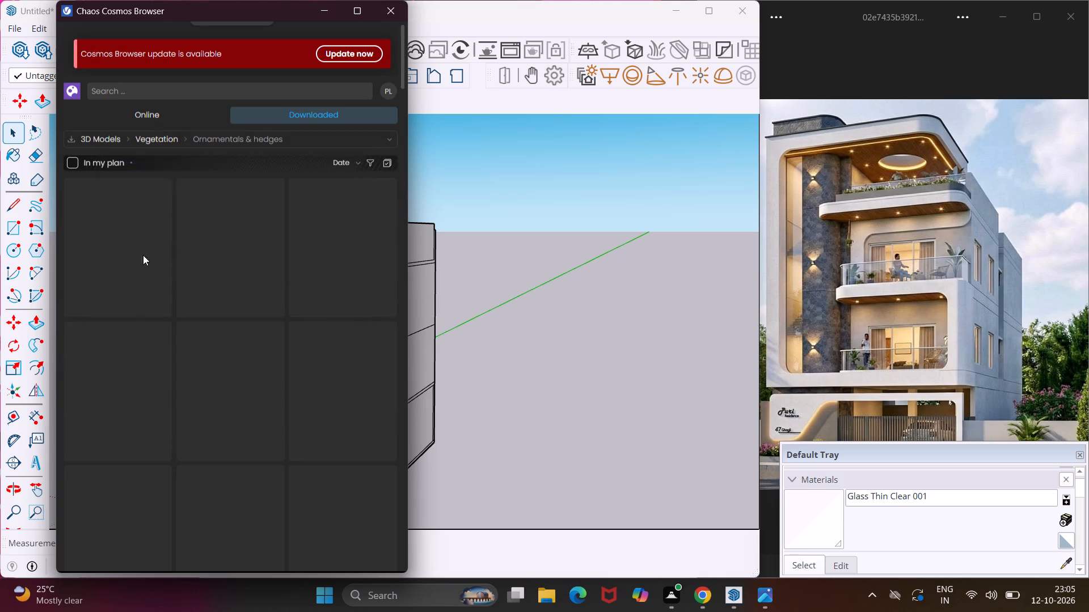
left_click(240, 138)
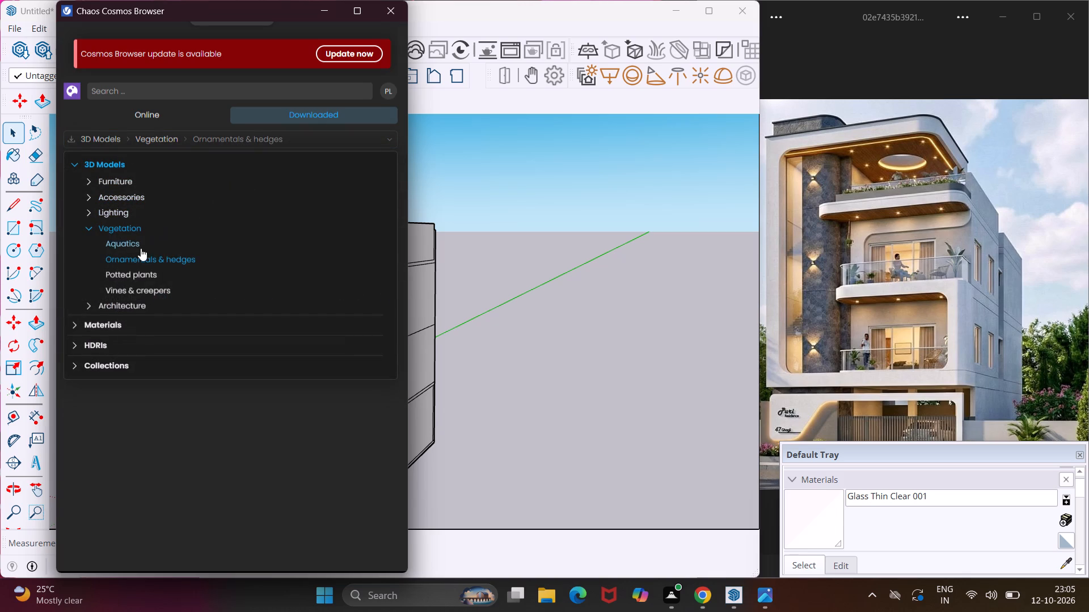
left_click(131, 272)
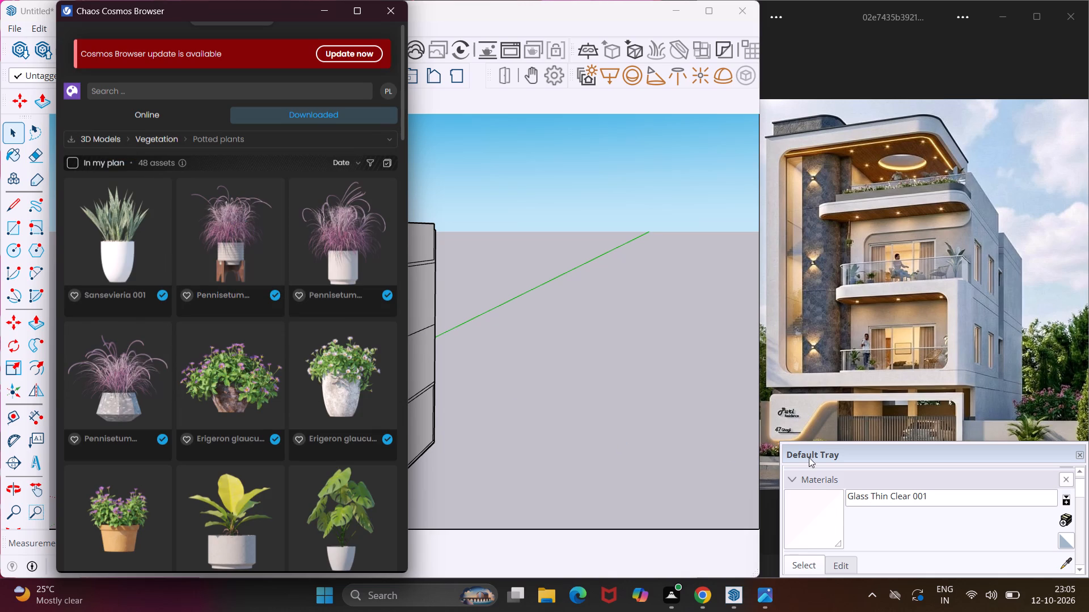
Move the Default Tray lower to uncover the bottom of the reference image.
left_click_drag(848, 451, 861, 513)
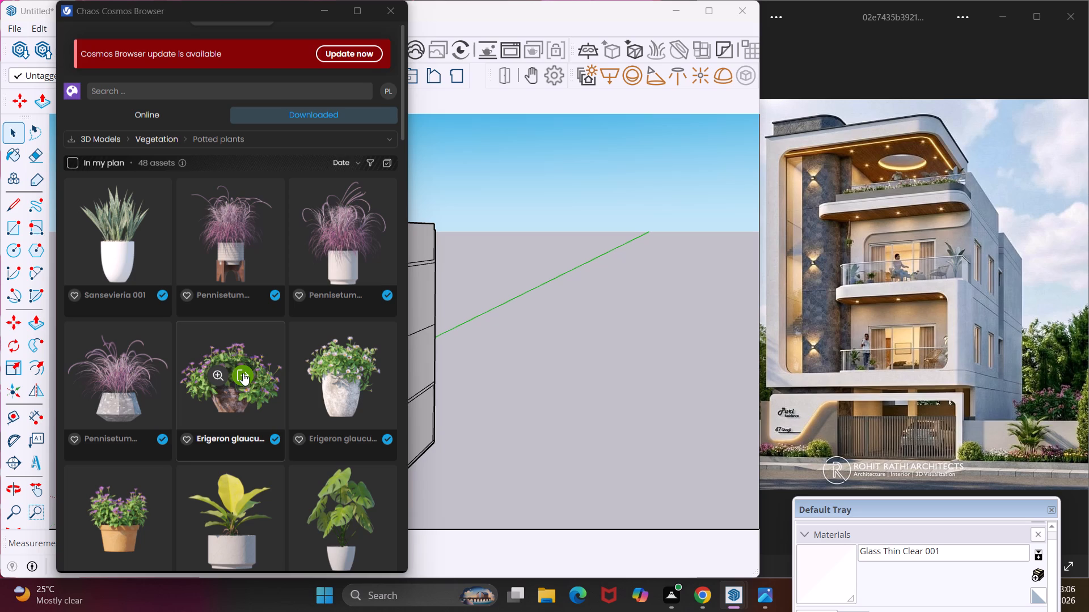
Import the purple-flowering potted Erigeron plant and place it on the ledge at the end of the front boundary wall.
left_click(243, 373)
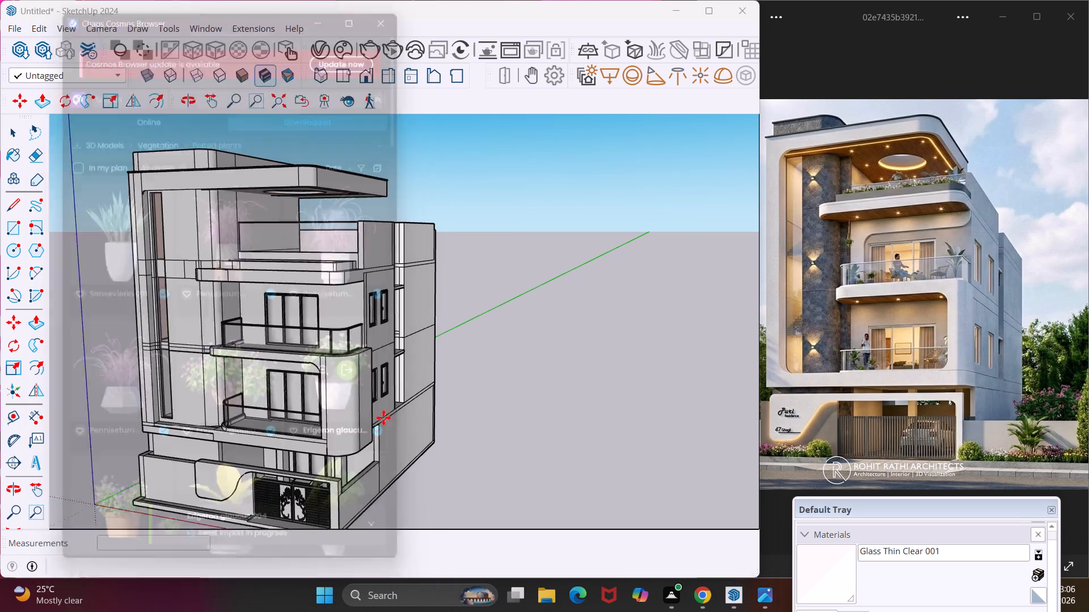
scroll(303, 402, "down", 4)
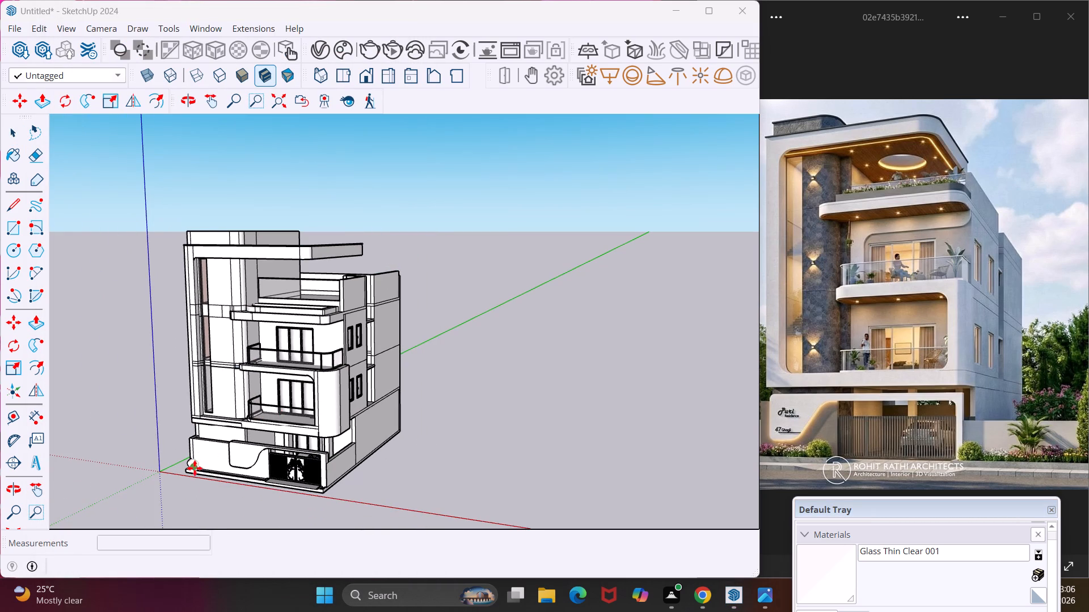
scroll(195, 468, "up", 17)
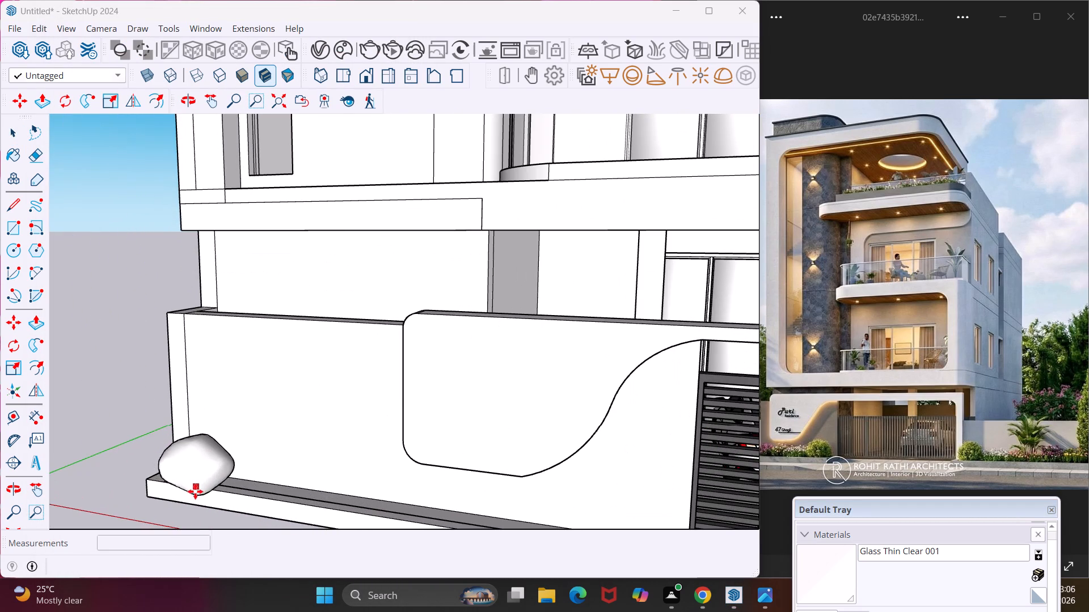
middle_click_drag(202, 491, 89, 487)
scroll(134, 488, "up", 1)
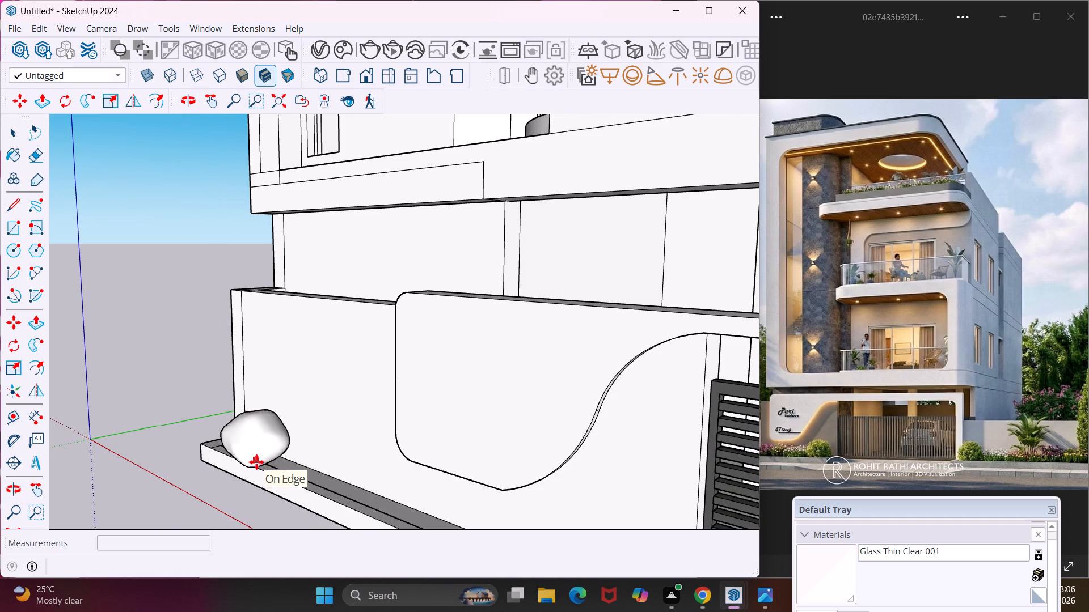
scroll(254, 462, "up", 8)
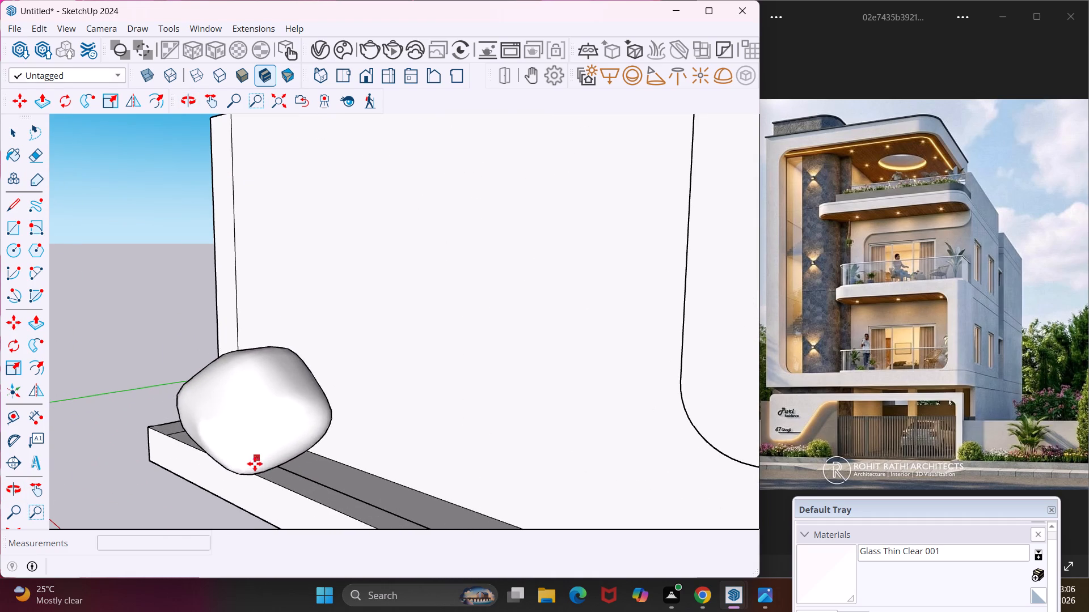
scroll(260, 462, "up", 1)
middle_click_drag(260, 462, 455, 452)
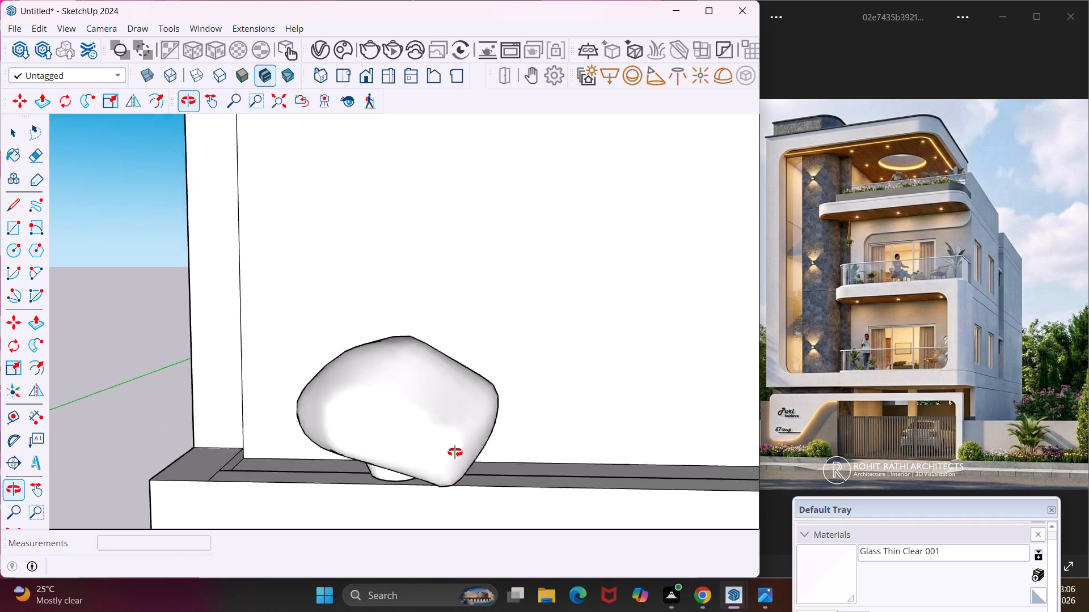
middle_click_drag(455, 452, 511, 454)
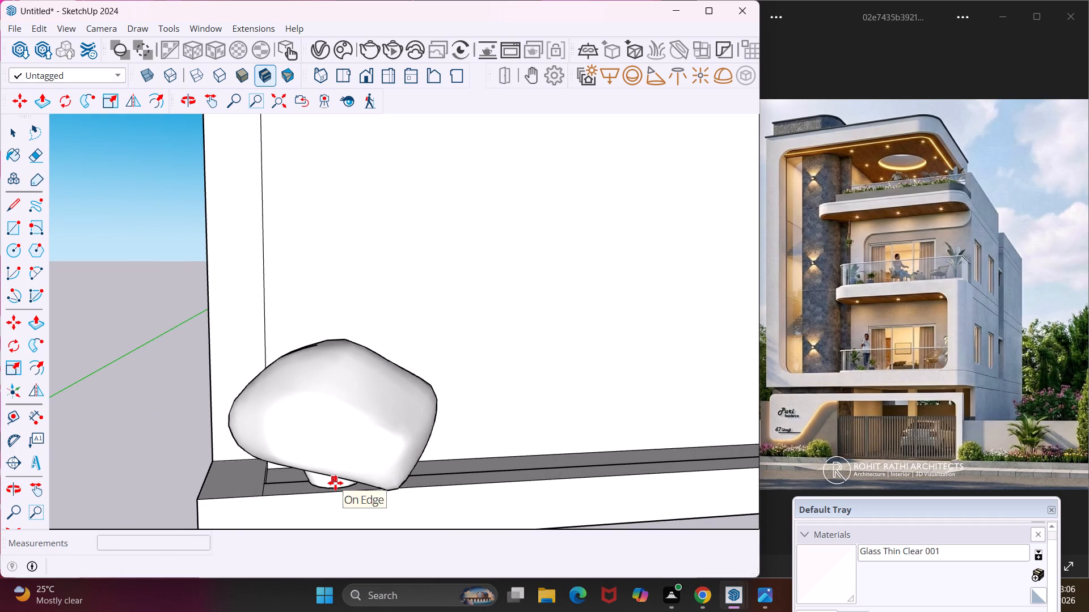
scroll(330, 483, "up", 5)
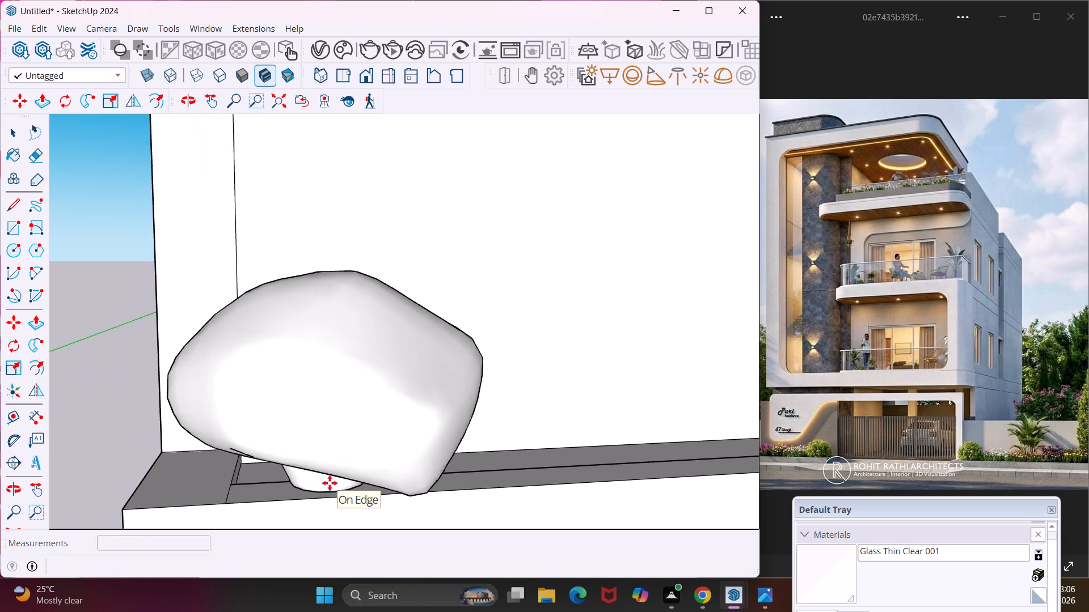
left_click(330, 483)
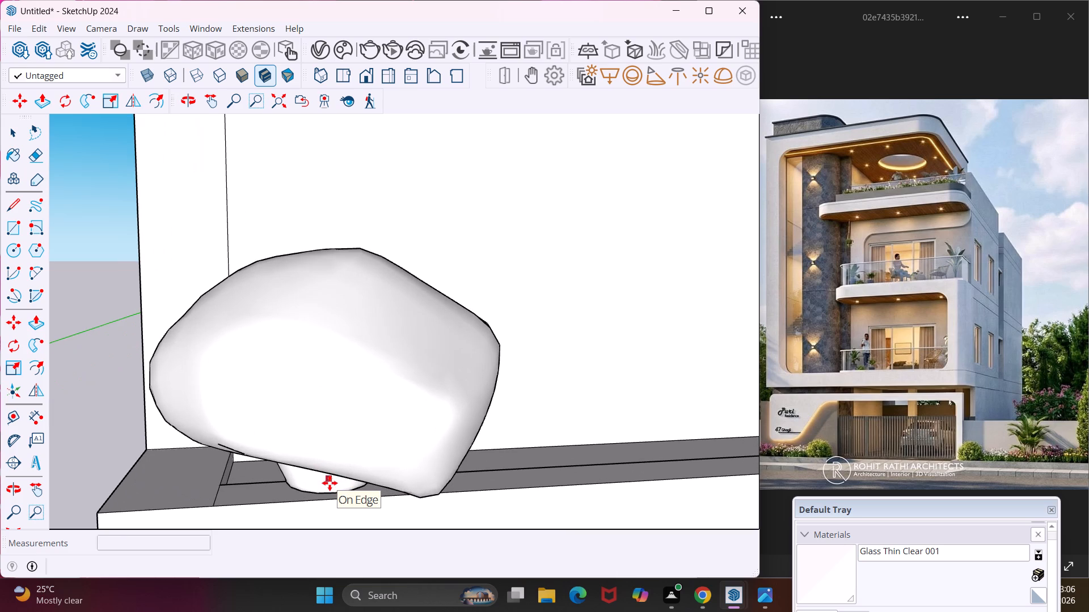
key("Escape")
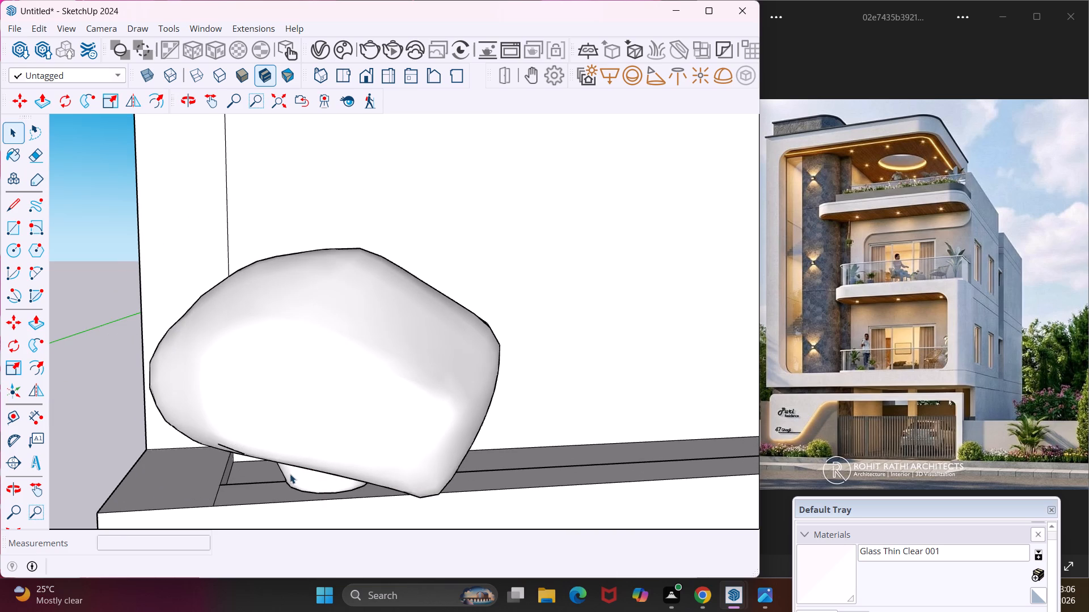
Scale the potted plant down uniformly by about 0.75, then again by about 0.88, to fit the ledge width.
left_click(242, 404)
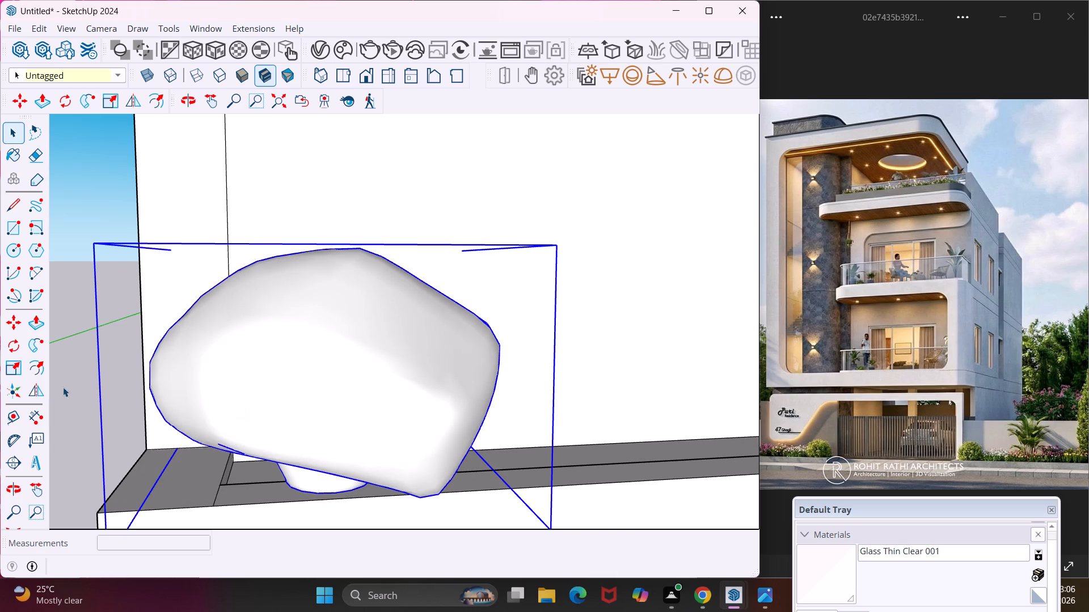
left_click(12, 365)
left_click(94, 243)
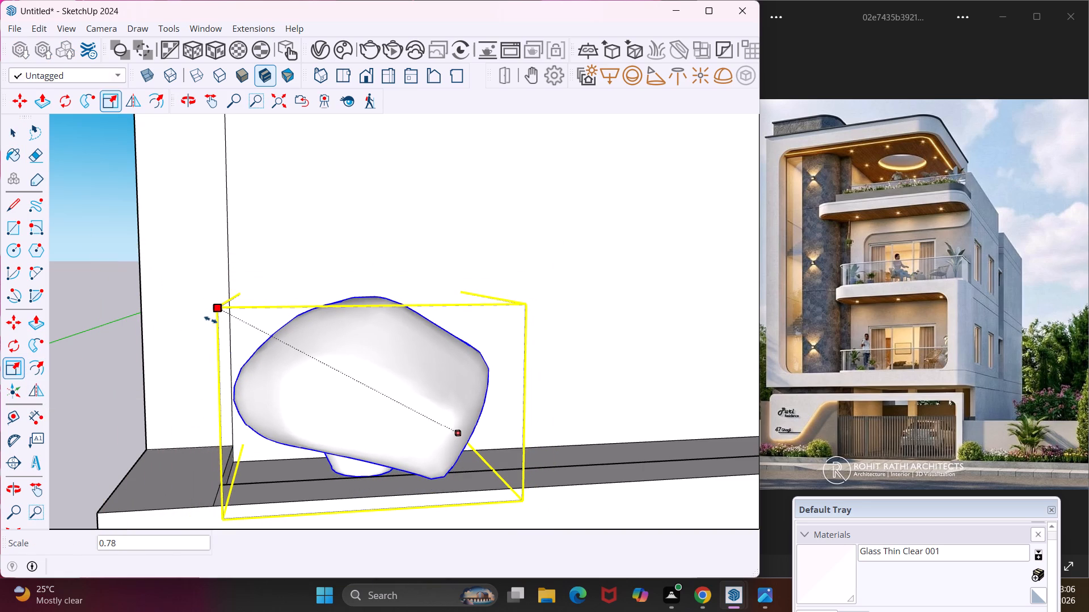
left_click(223, 326)
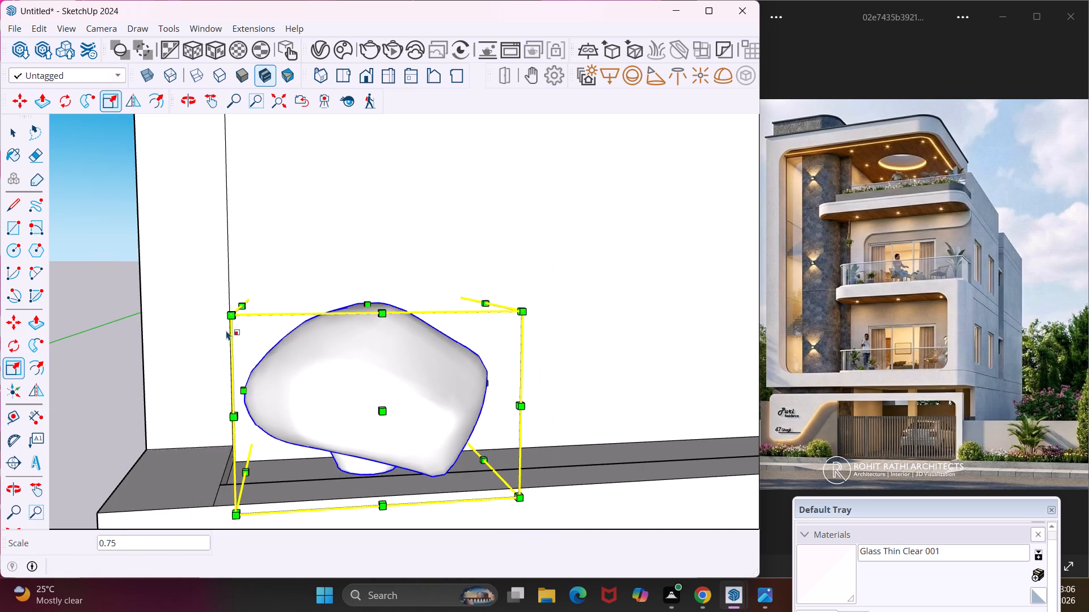
middle_click_drag(229, 332, 526, 352)
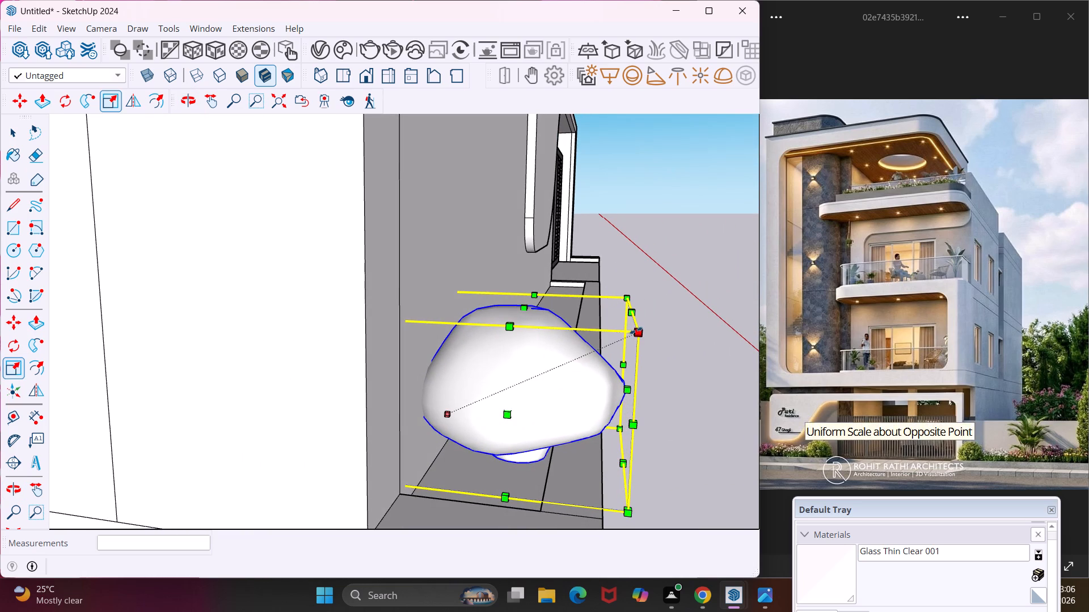
left_click(636, 330)
left_click(603, 347)
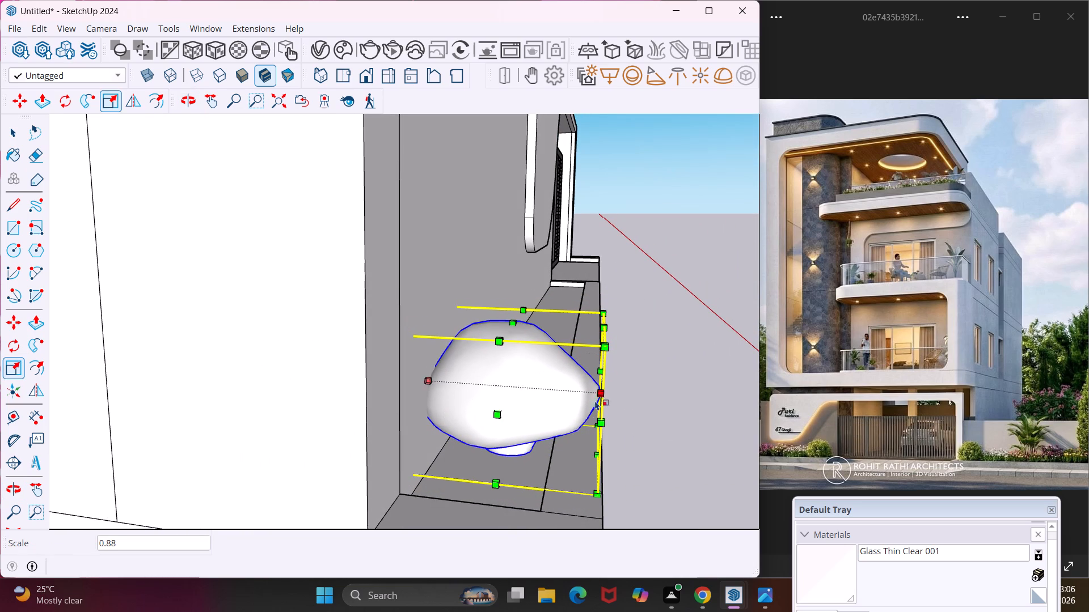
Move the potted plant about 1 1/4" across the ledge, then about 10" towards the end of the boundary wall.
key("m")
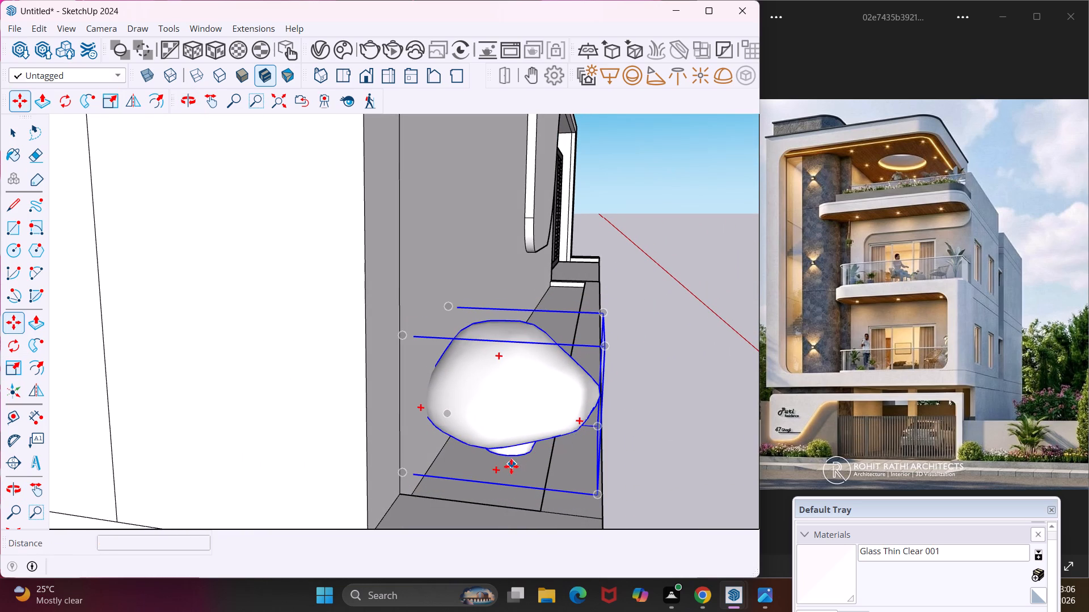
left_click(510, 467)
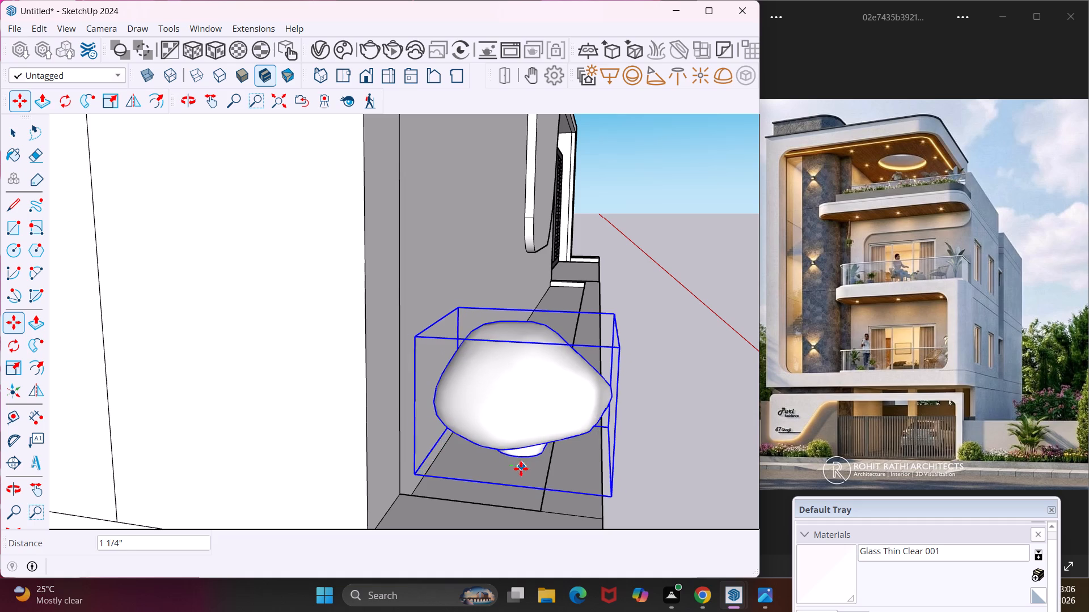
left_click(521, 467)
middle_click_drag(521, 467, 356, 459)
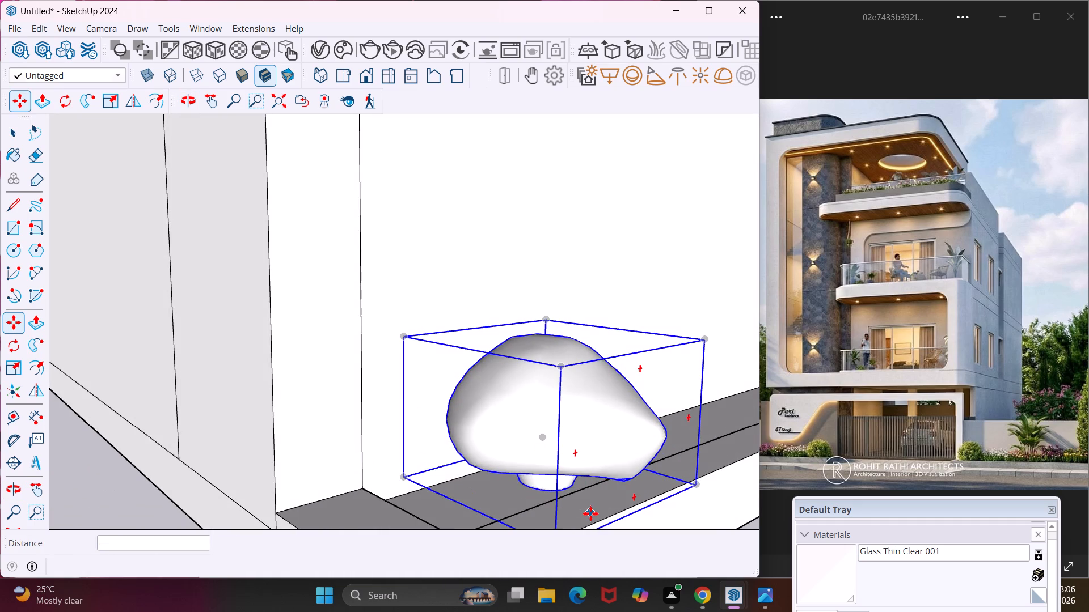
left_click(590, 513)
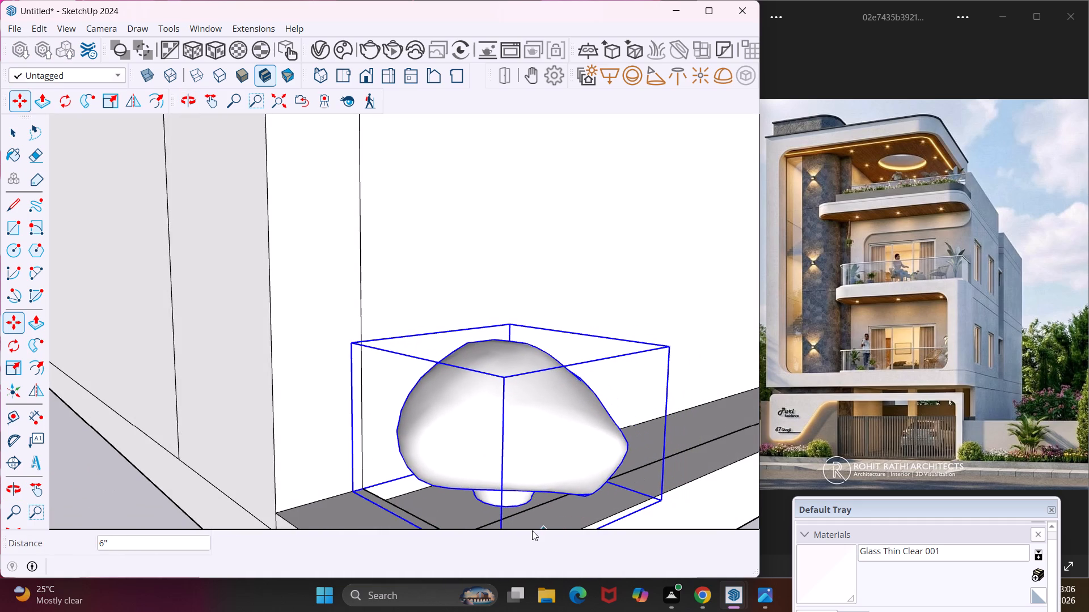
middle_click_drag(521, 521, 339, 483)
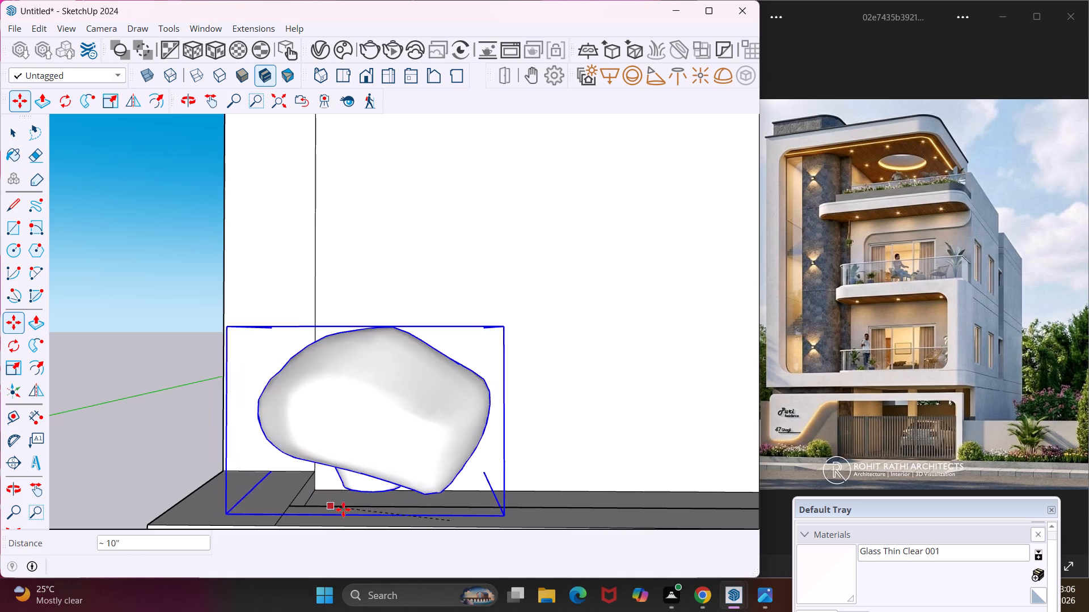
left_click(357, 517)
Reposition the potted plant so the base of its pot sits near the ledge surface.
middle_click_drag(361, 513, 357, 475)
scroll(372, 475, "up", 4)
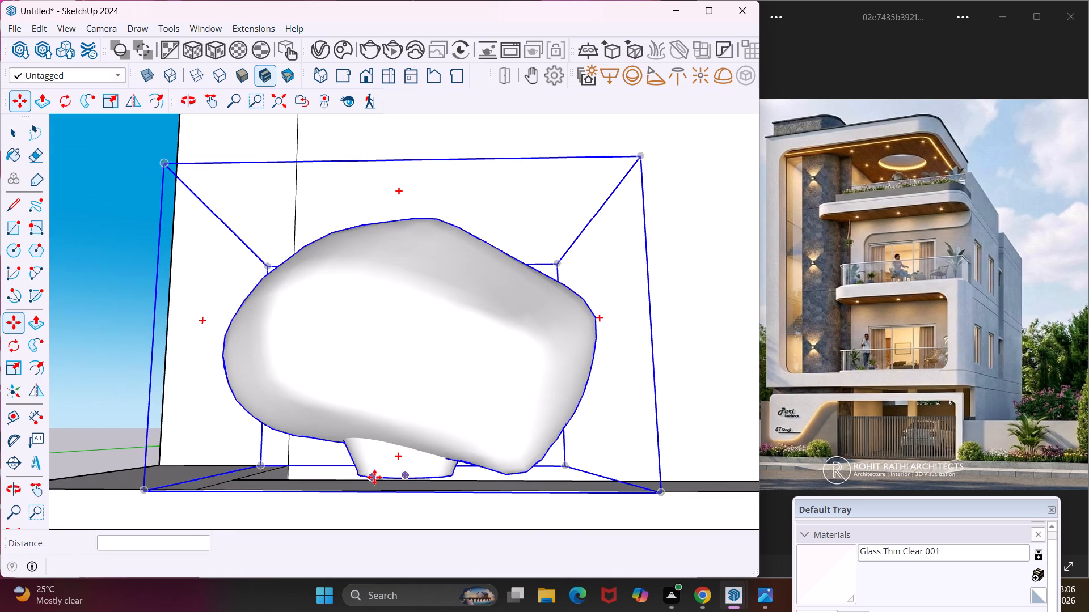
left_click(364, 476)
middle_click_drag(364, 476, 358, 496)
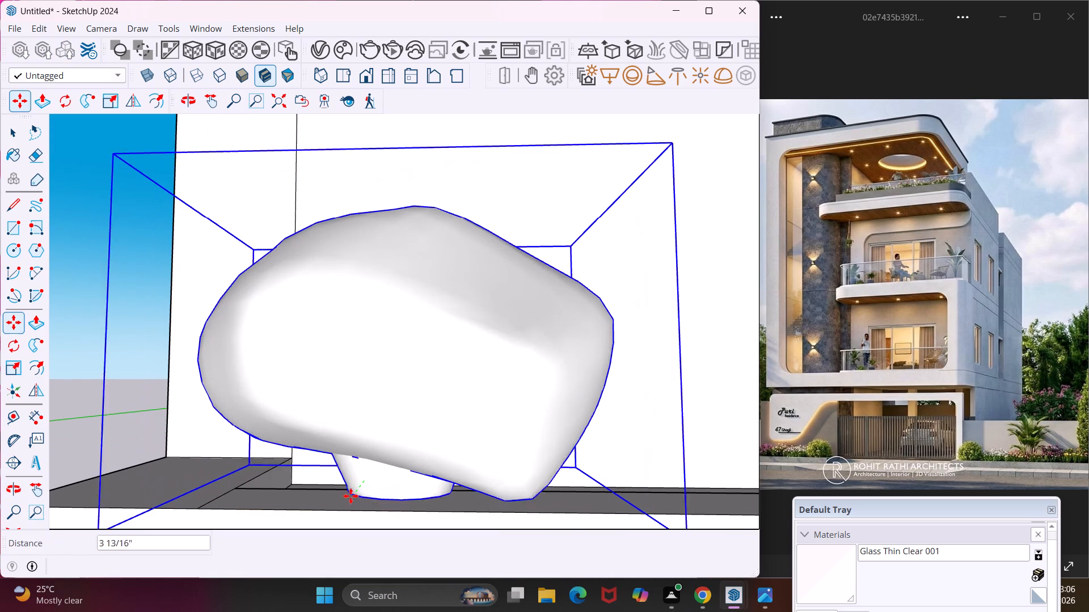
middle_click_drag(351, 496, 223, 494)
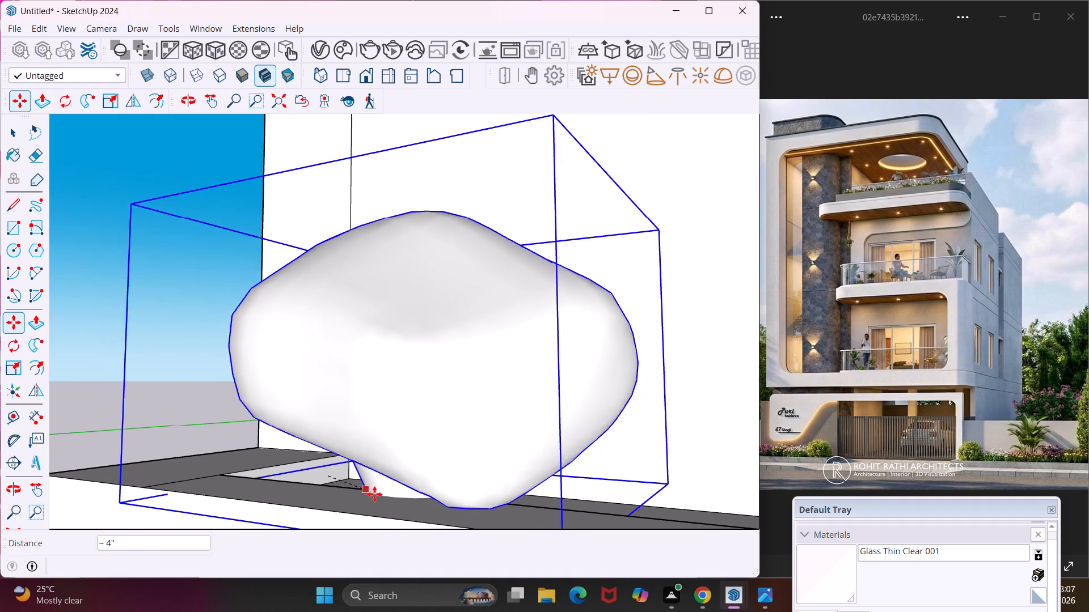
scroll(375, 494, "up", 4)
middle_click_drag(346, 482, 453, 542)
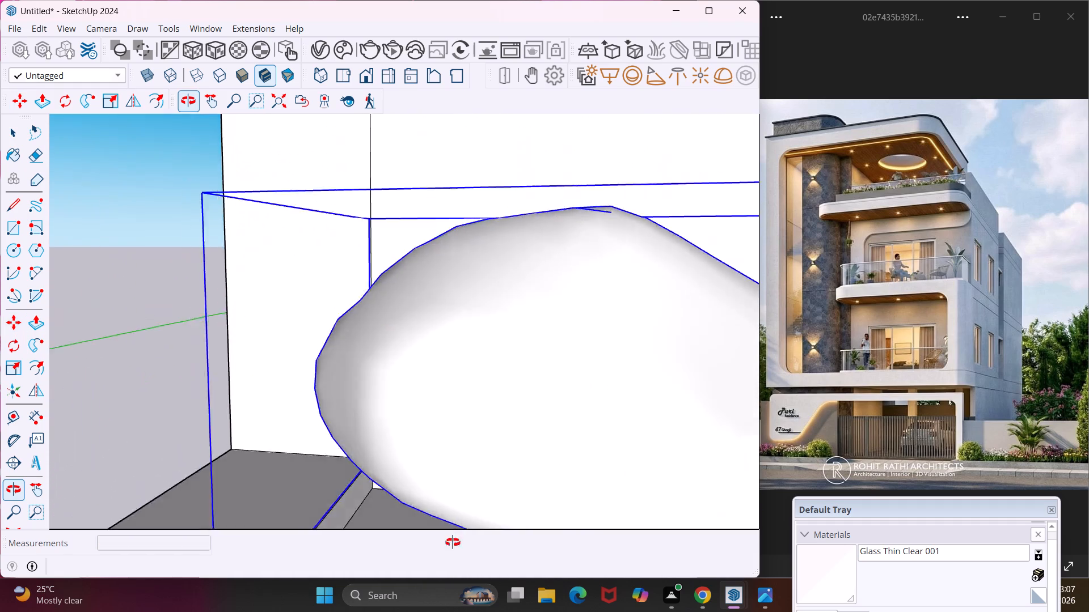
middle_click_drag(453, 542, 579, 502)
scroll(588, 498, "up", 5)
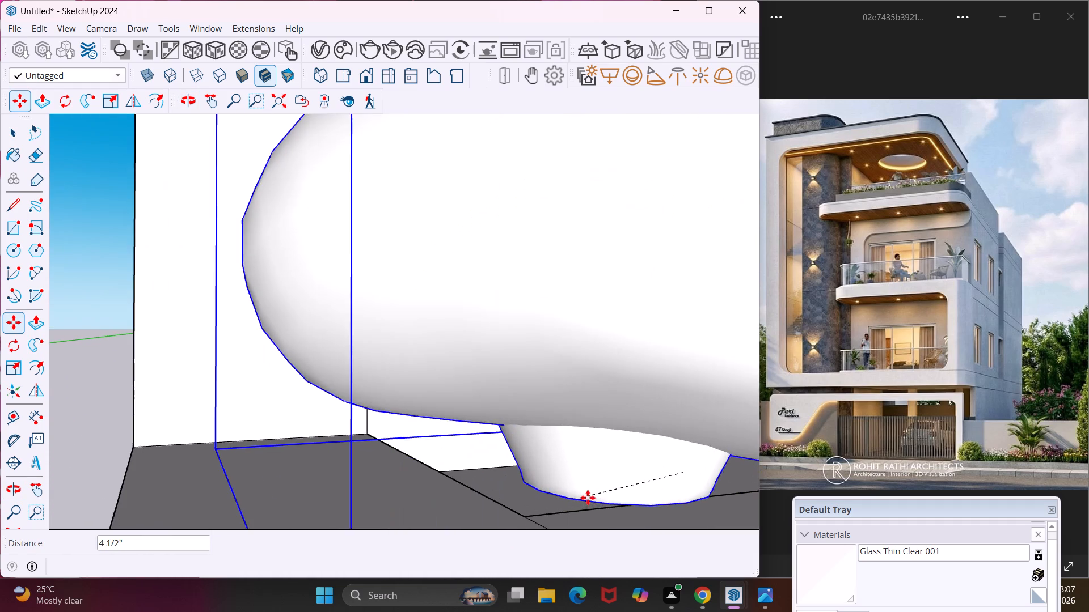
middle_click_drag(588, 498, 681, 509)
scroll(643, 492, "up", 10)
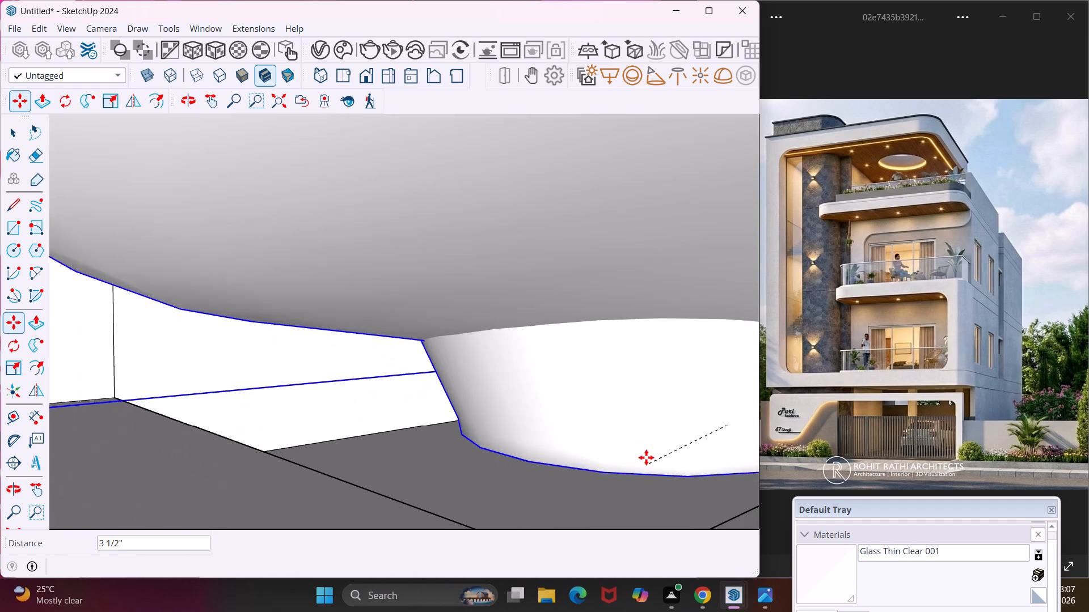
left_click(632, 487)
Lower the potted plant slightly so the pot's base rests on the ledge surface.
left_click(623, 496)
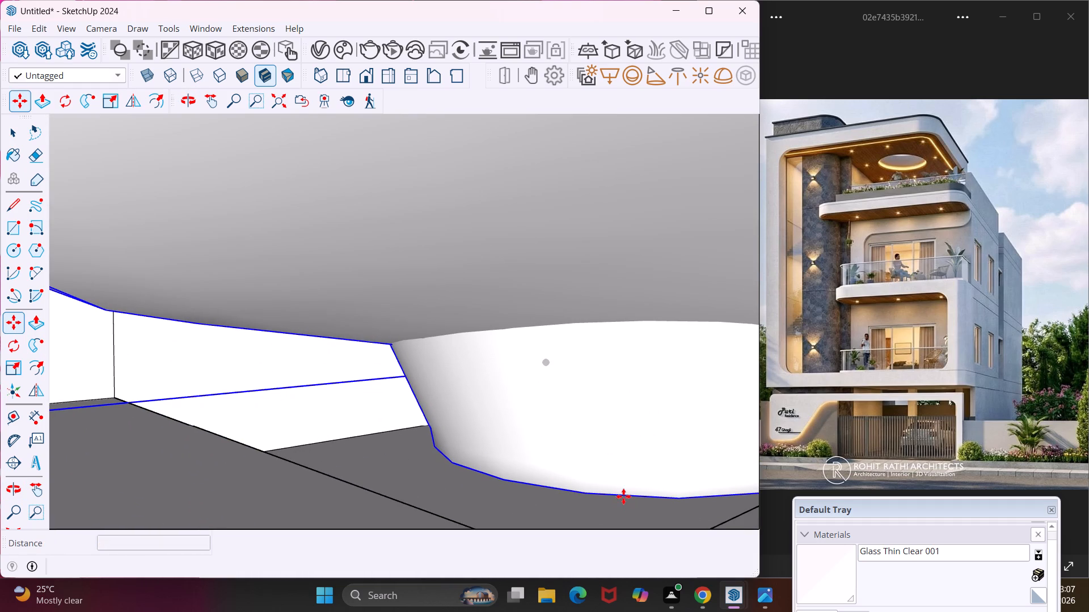
left_click(624, 508)
middle_click_drag(626, 509, 567, 452)
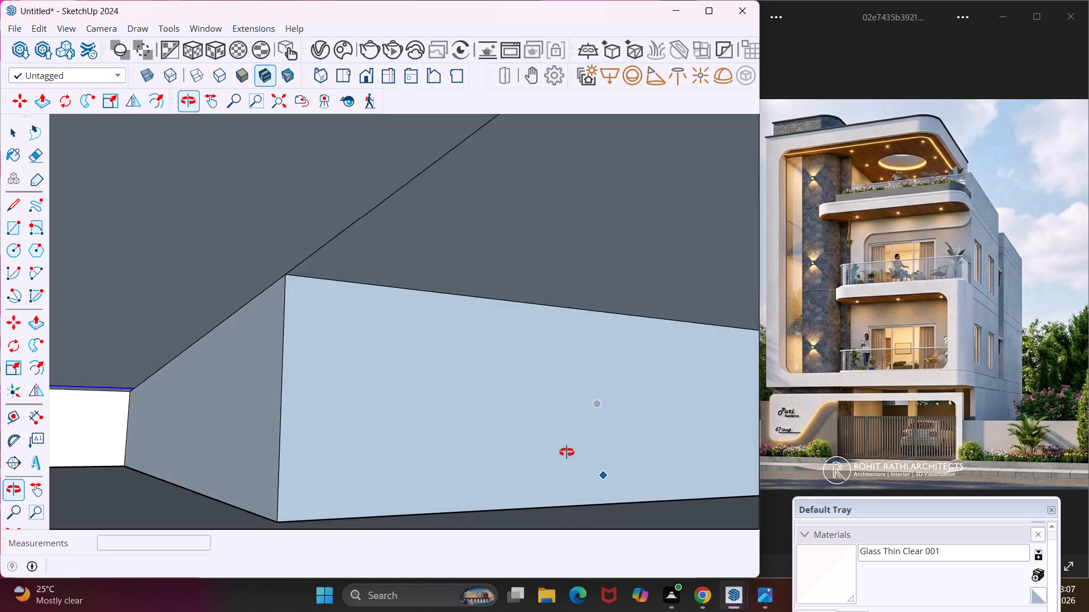
middle_click_drag(567, 452, 399, 471)
middle_click_drag(351, 453, 275, 476)
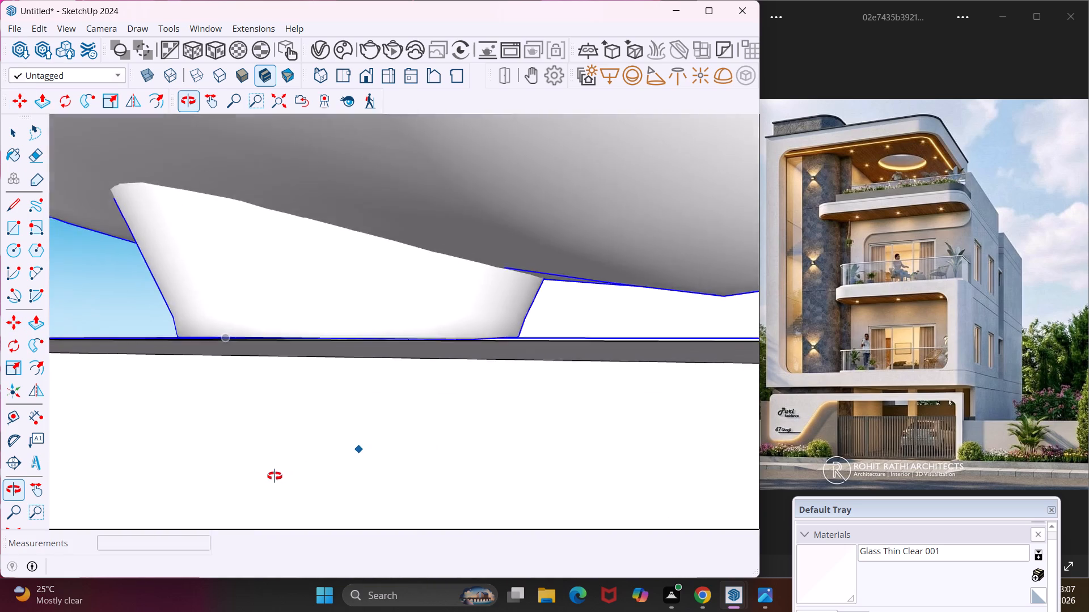
middle_click_drag(275, 476, 250, 490)
scroll(462, 310, "up", 3)
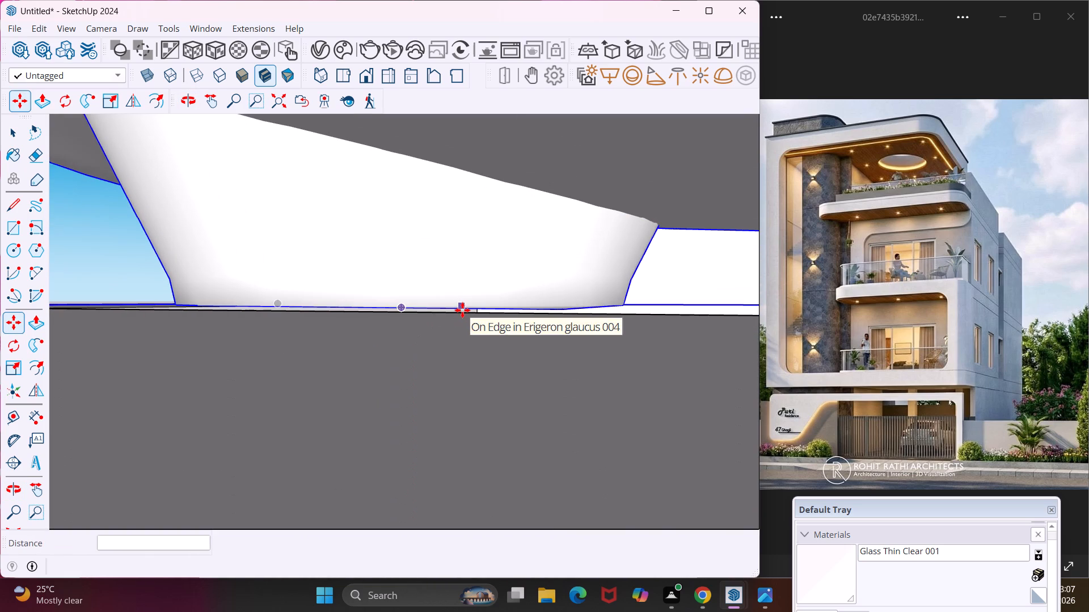
left_click(462, 310)
left_click(463, 319)
Move the potted plant across the ledge, slightly closer to the wall face behind it.
scroll(442, 321, "down", 6)
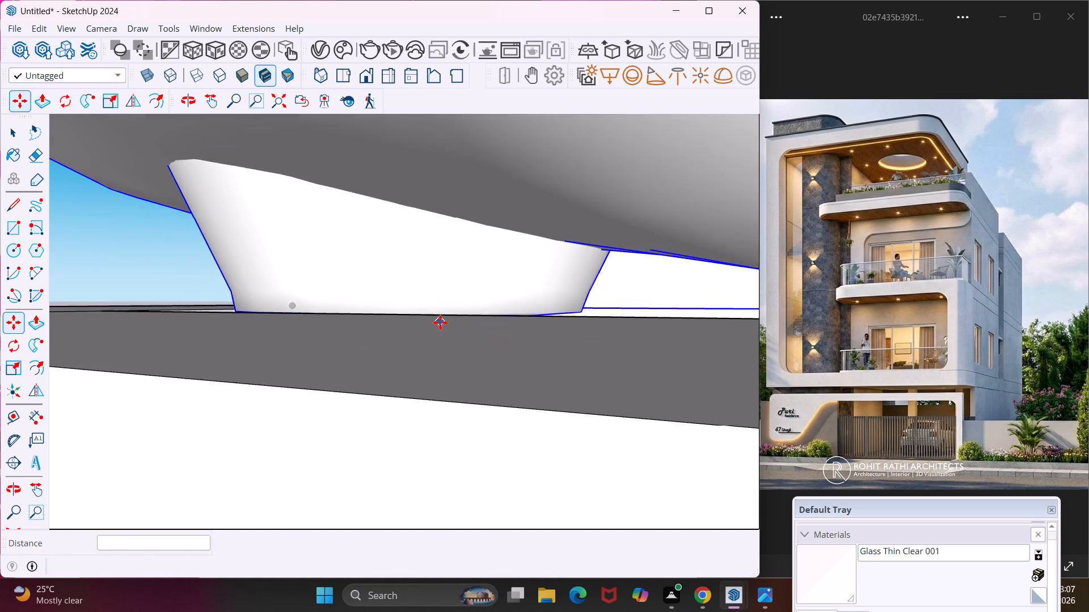
scroll(440, 322, "down", 5)
middle_click_drag(437, 325, 401, 383)
scroll(406, 348, "down", 14)
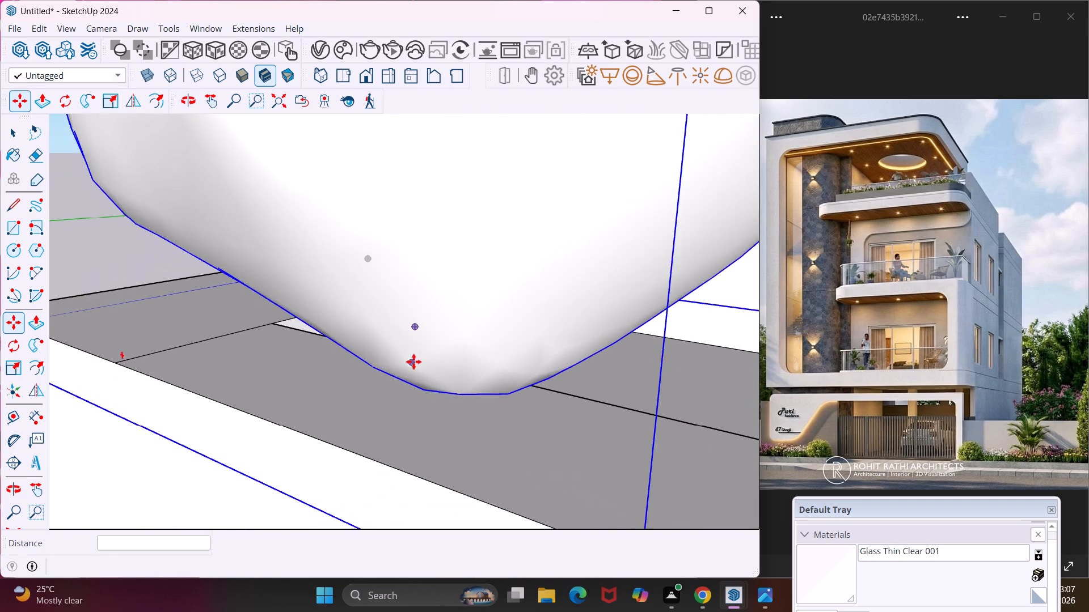
scroll(413, 362, "down", 9)
middle_click_drag(512, 390, 334, 418)
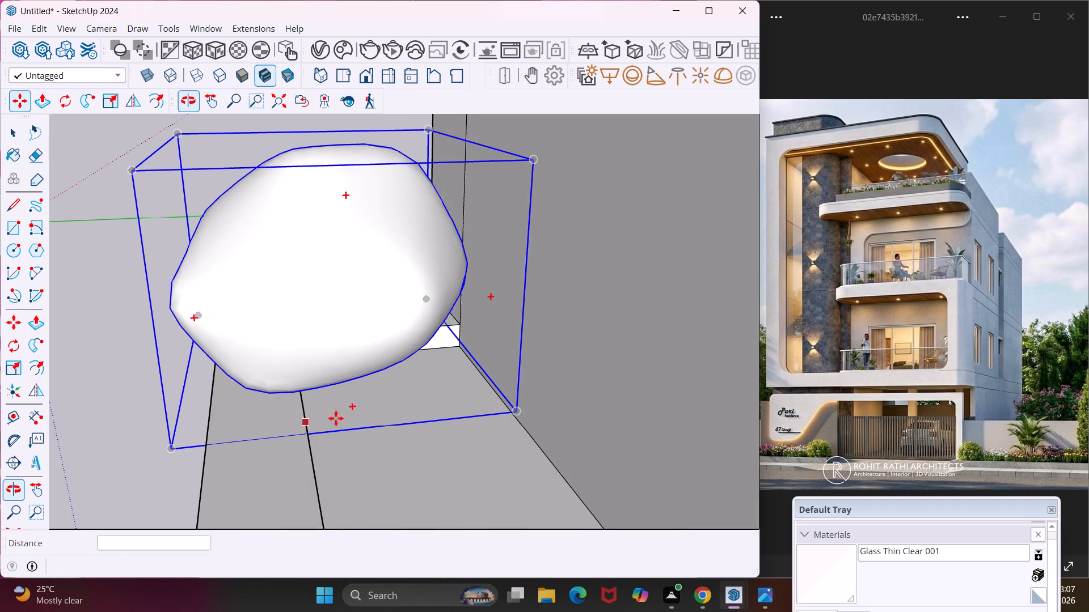
middle_click_drag(410, 402, 360, 410)
left_click(360, 411)
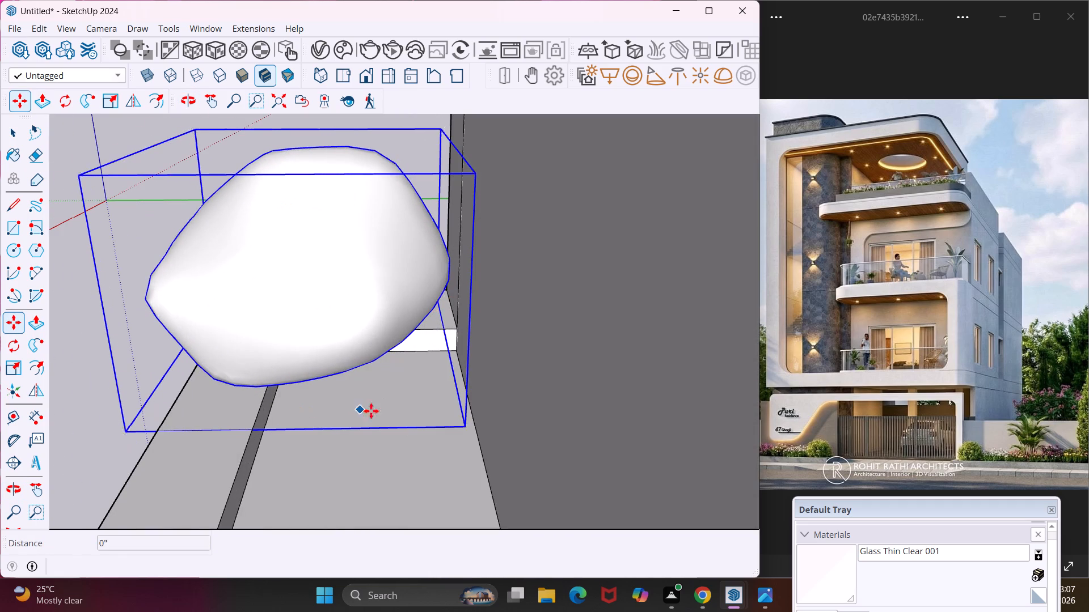
left_click(399, 409)
Move the plant about 3 3/16" to bring its pot base onto the ledge's inner edge line, then about 2" along the ledge.
middle_click_drag(391, 408, 611, 356)
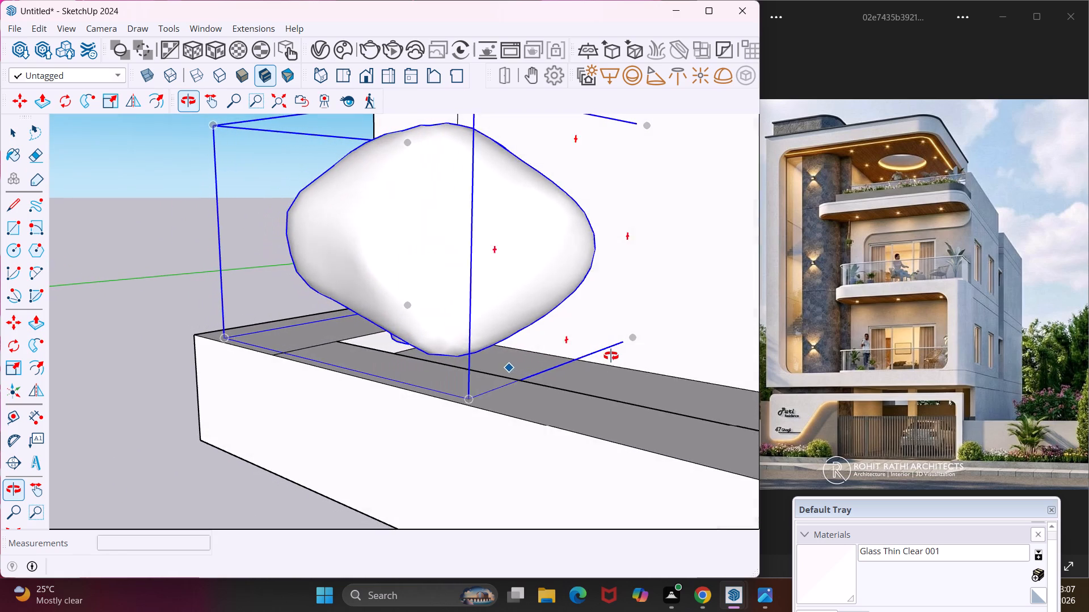
middle_click_drag(611, 356, 614, 356)
scroll(364, 347, "up", 12)
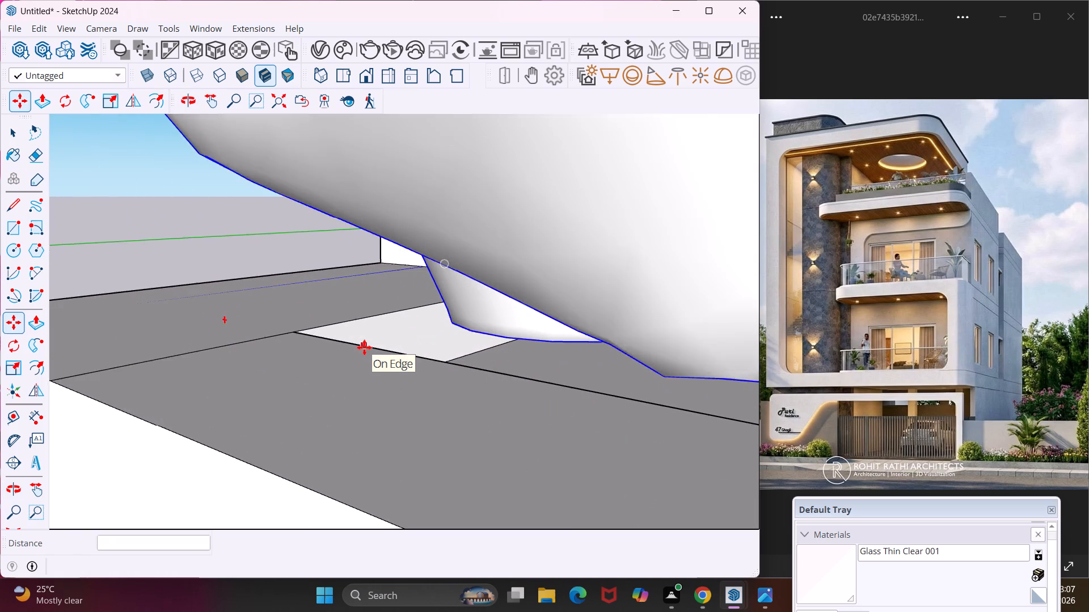
left_click(491, 330)
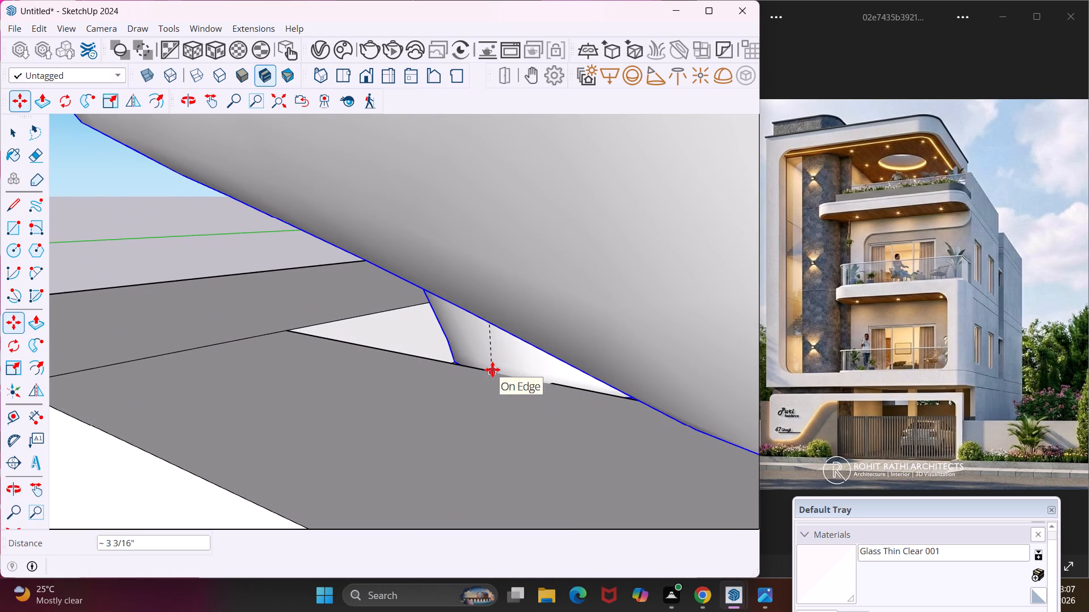
left_click(492, 369)
middle_click_drag(492, 369, 544, 356)
scroll(528, 354, "down", 6)
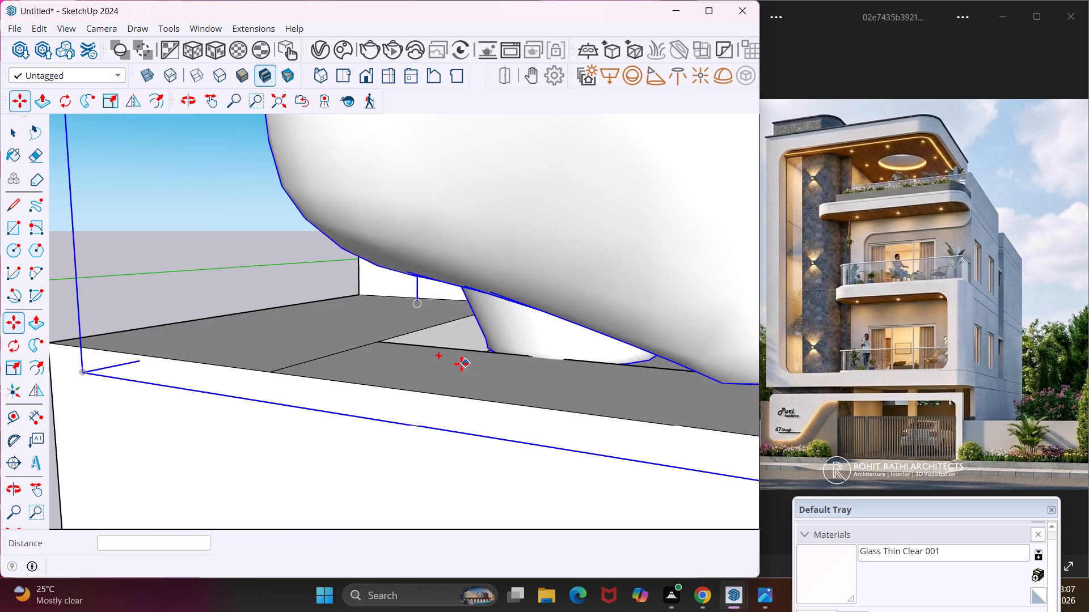
middle_click_drag(461, 364, 492, 407)
left_click(484, 401)
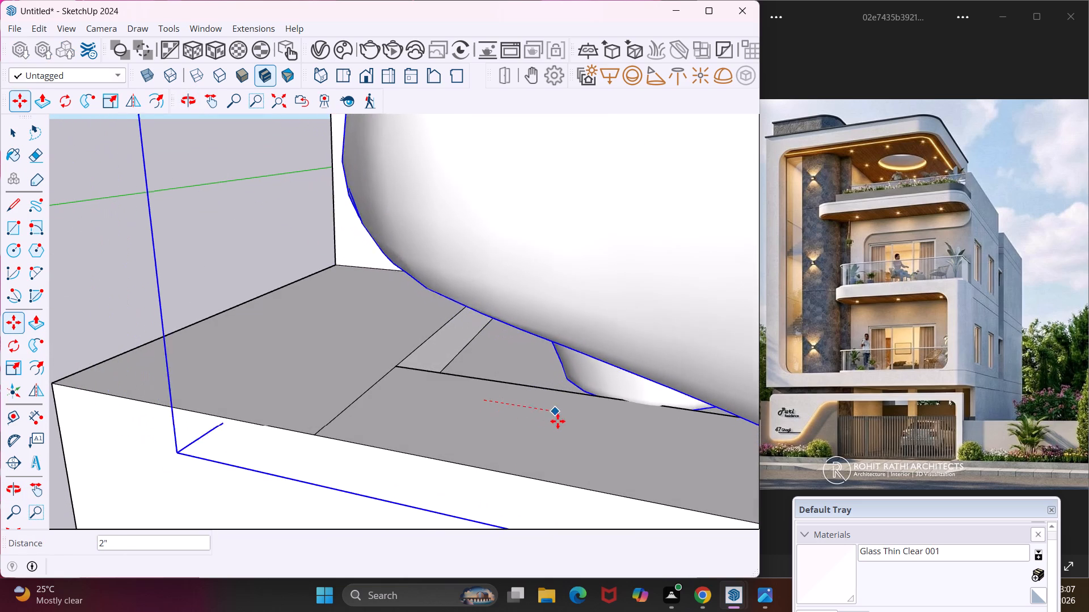
left_click(559, 421)
scroll(397, 368, "down", 14)
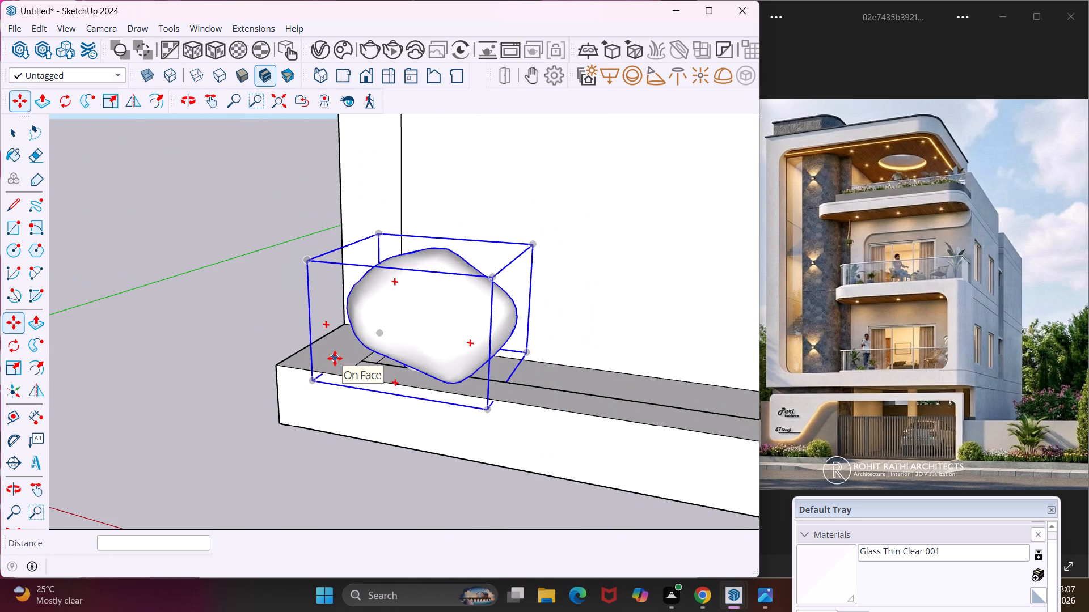
Import the purple-flowering Erigeron in the terracotta pot from Chaos Cosmos and place it on the ledge beside the first plant.
left_click(344, 49)
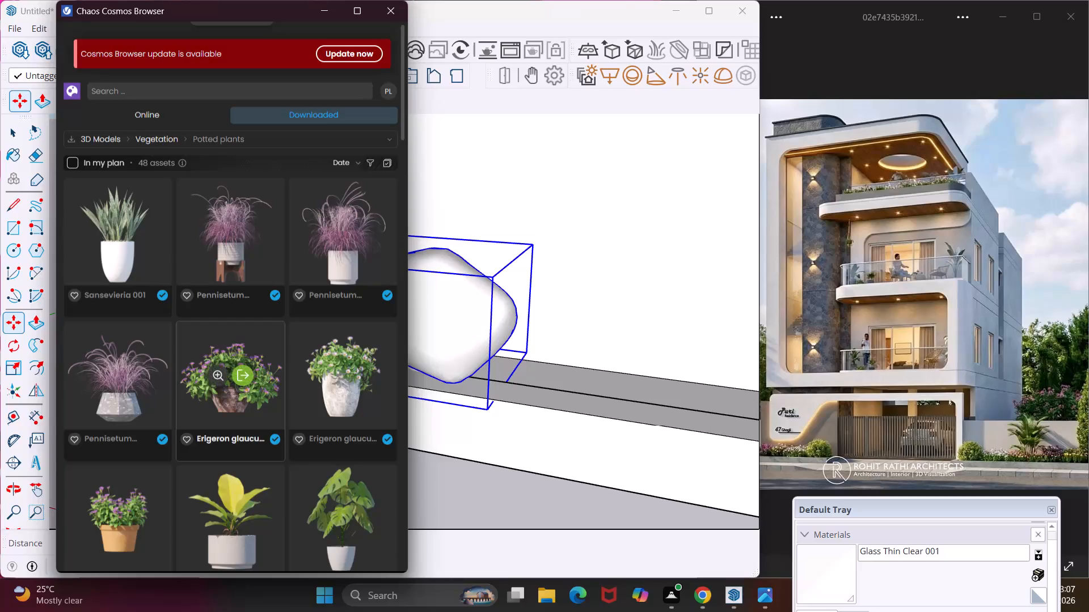
scroll(224, 349, "down", 2)
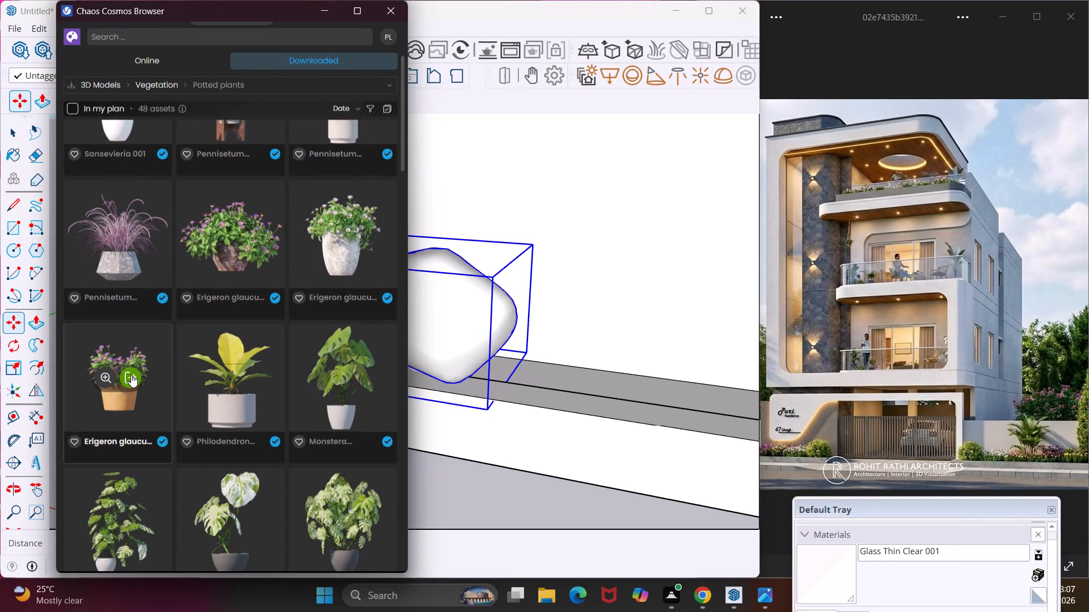
left_click(131, 375)
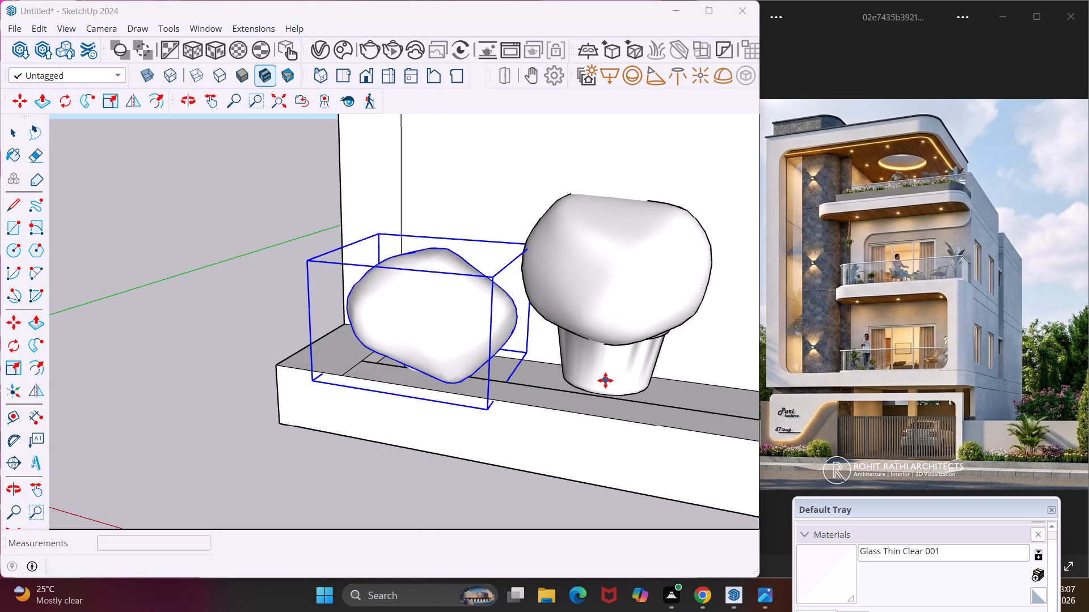
middle_click_drag(605, 380, 356, 403)
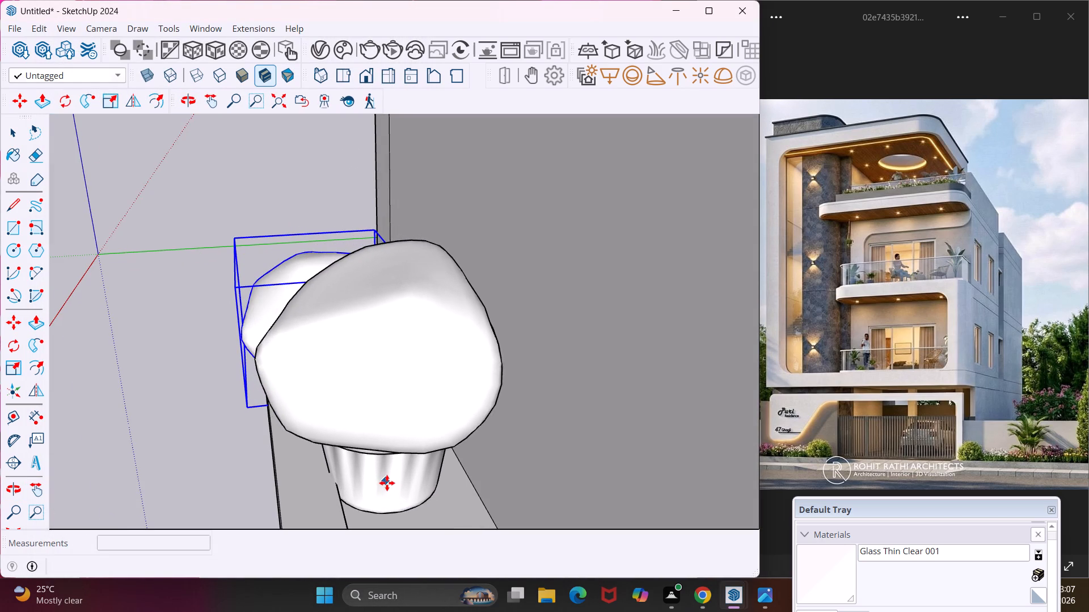
left_click(392, 486)
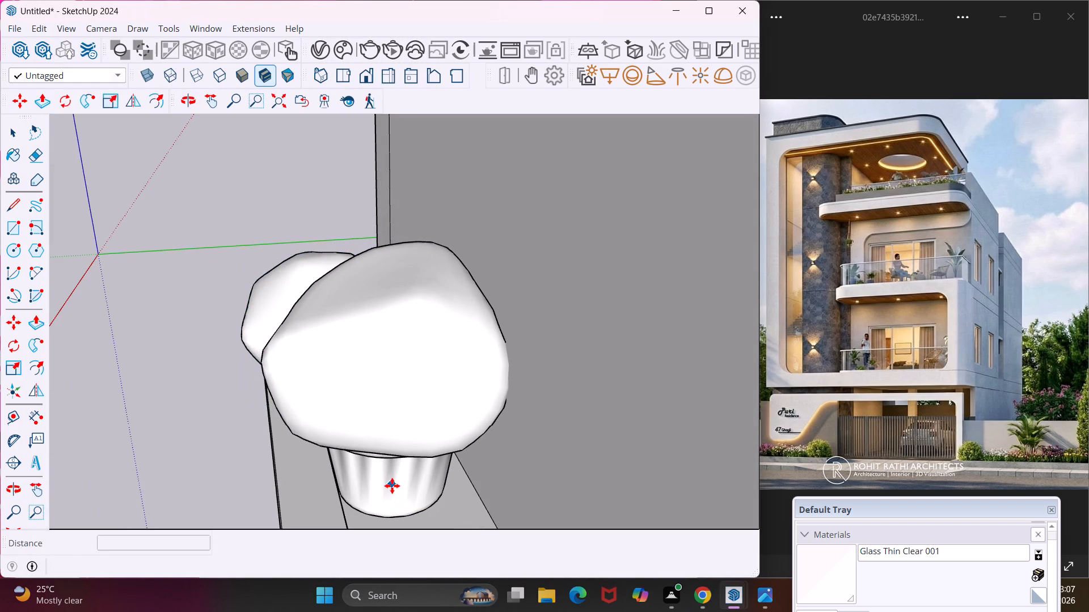
key("Escape")
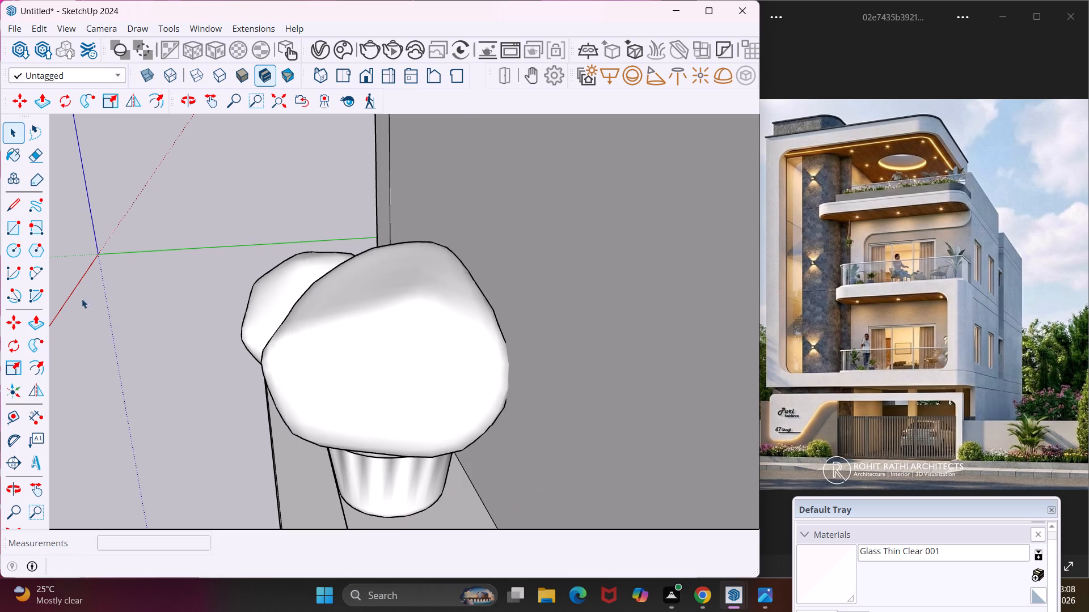
Scale the second potted plant on the ledge down uniformly to about 0.67.
left_click(318, 402)
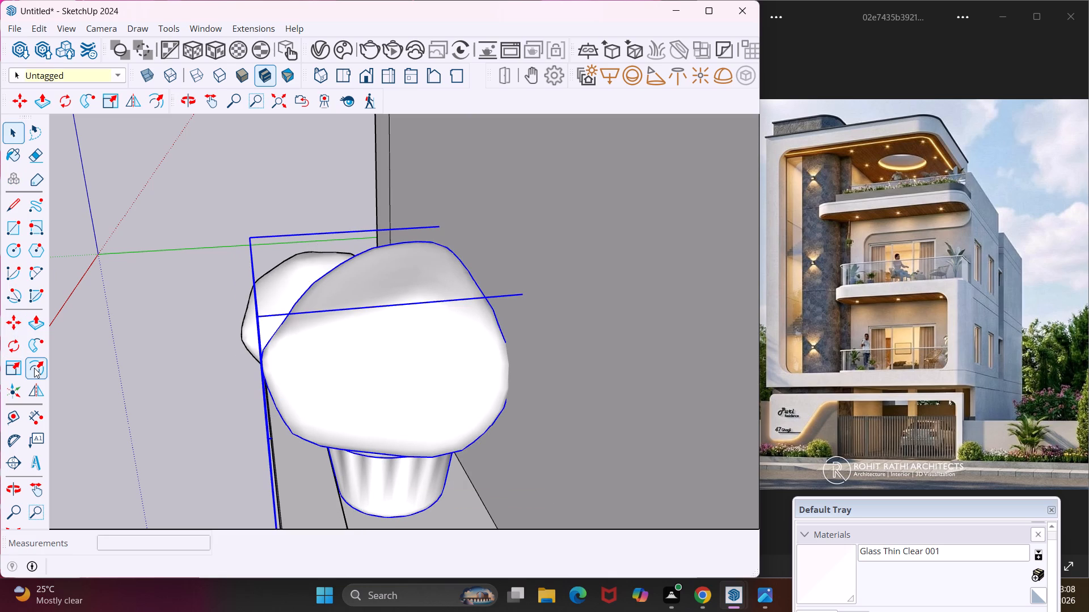
left_click(19, 367)
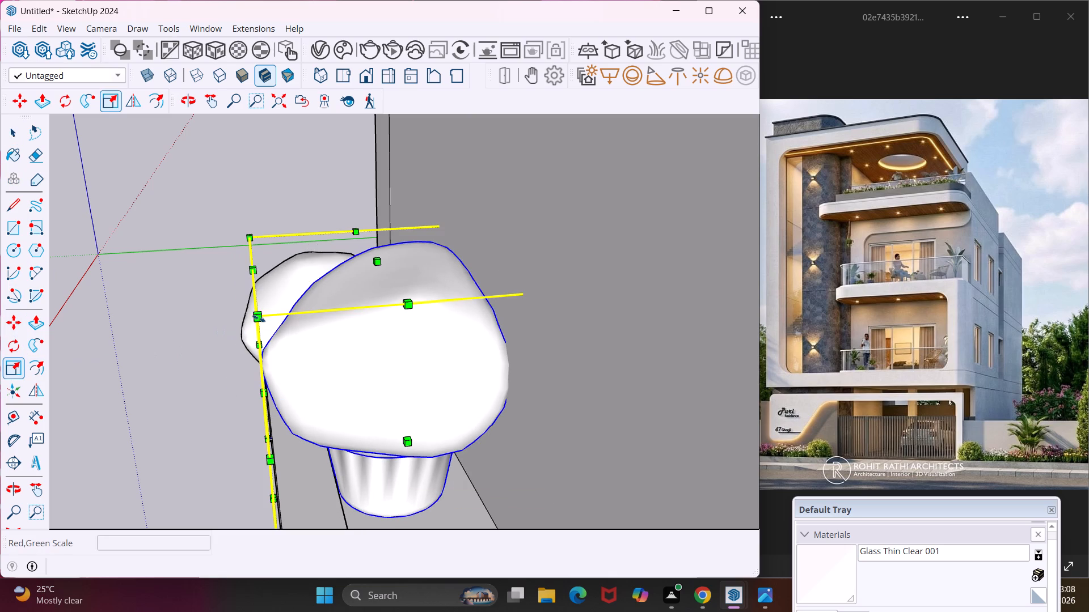
left_click(259, 318)
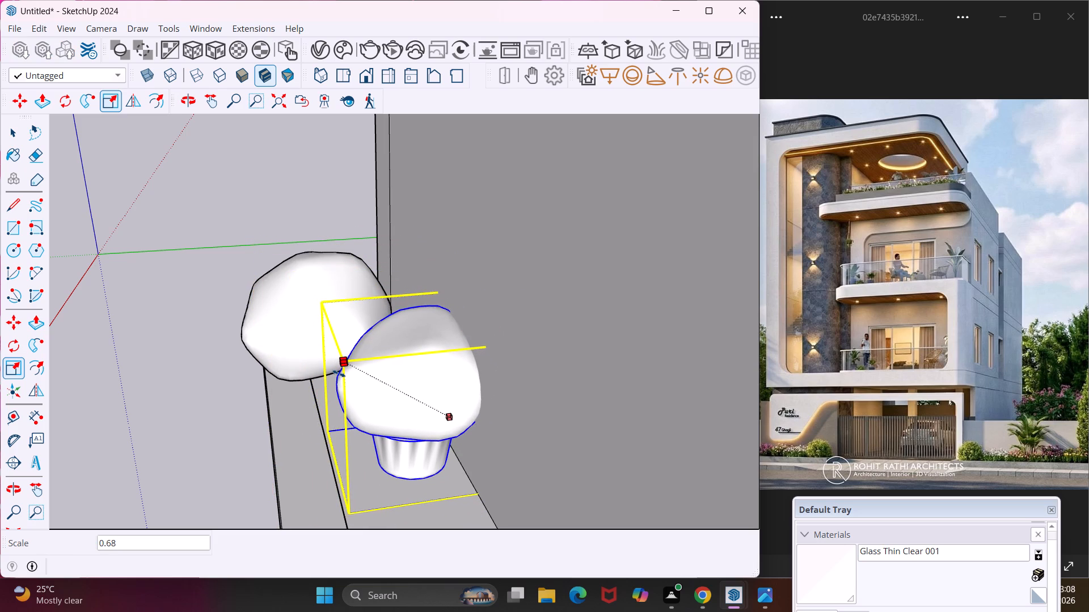
left_click(339, 373)
Move the scaled-down plant about 4 9/16" across the ledge, away from the wall face behind it.
key("m")
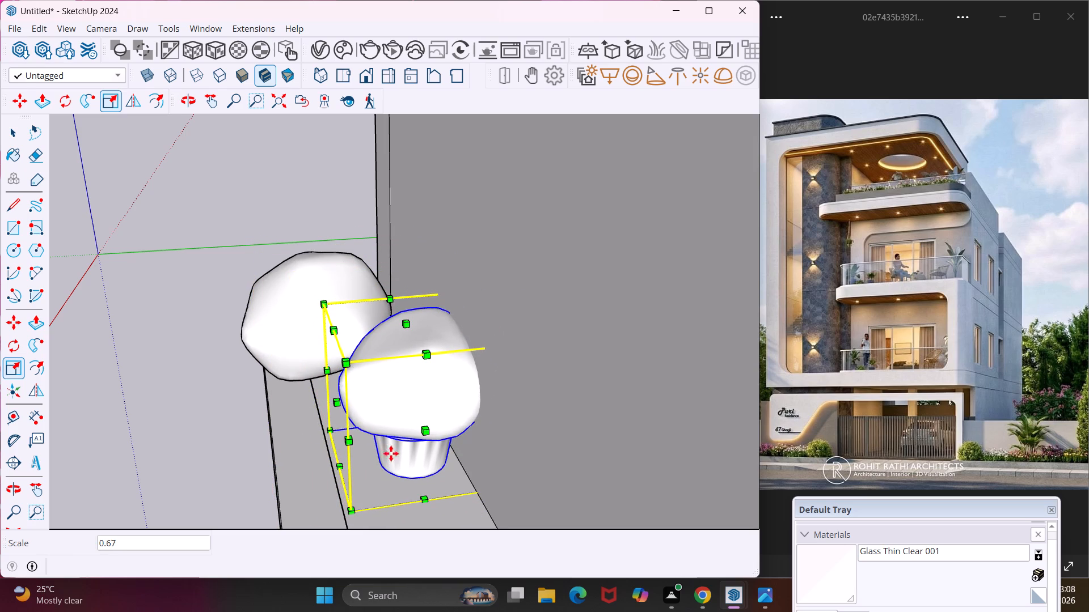
left_click(451, 484)
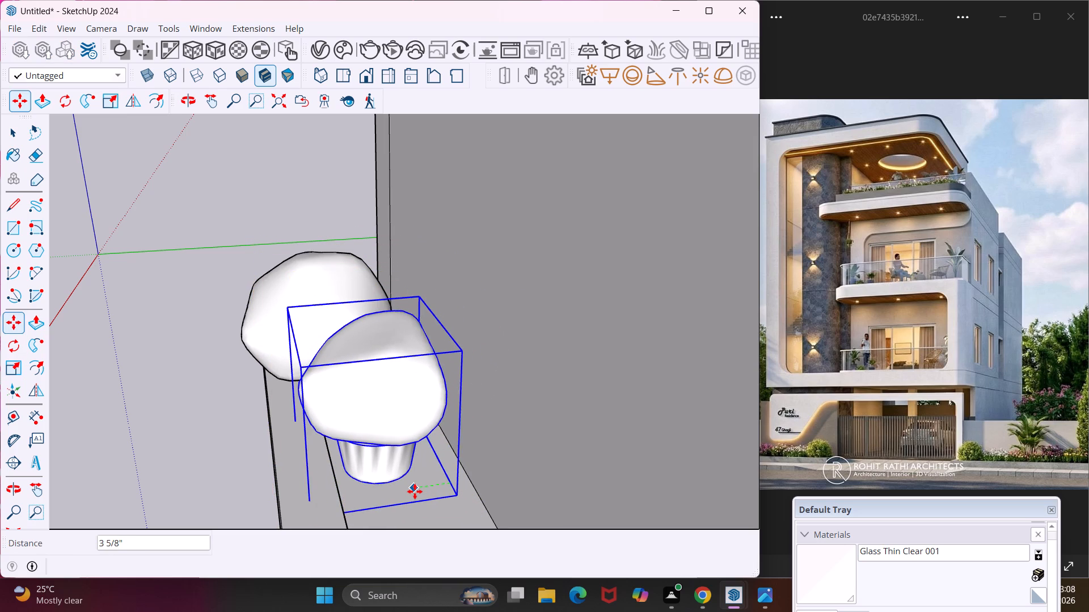
left_click(404, 497)
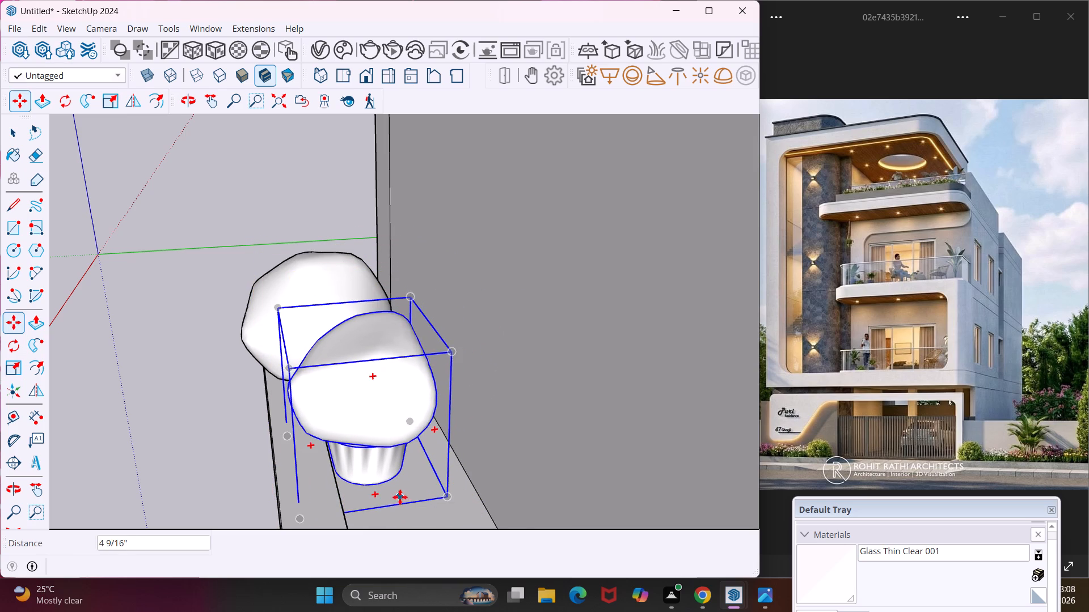
Import Potted Plant 50-23, the succulent in a white pot, from Chaos Cosmos and place it on the ledge beyond the second plant.
middle_click_drag(429, 498, 537, 491)
scroll(470, 520, "up", 1)
scroll(435, 428, "down", 8)
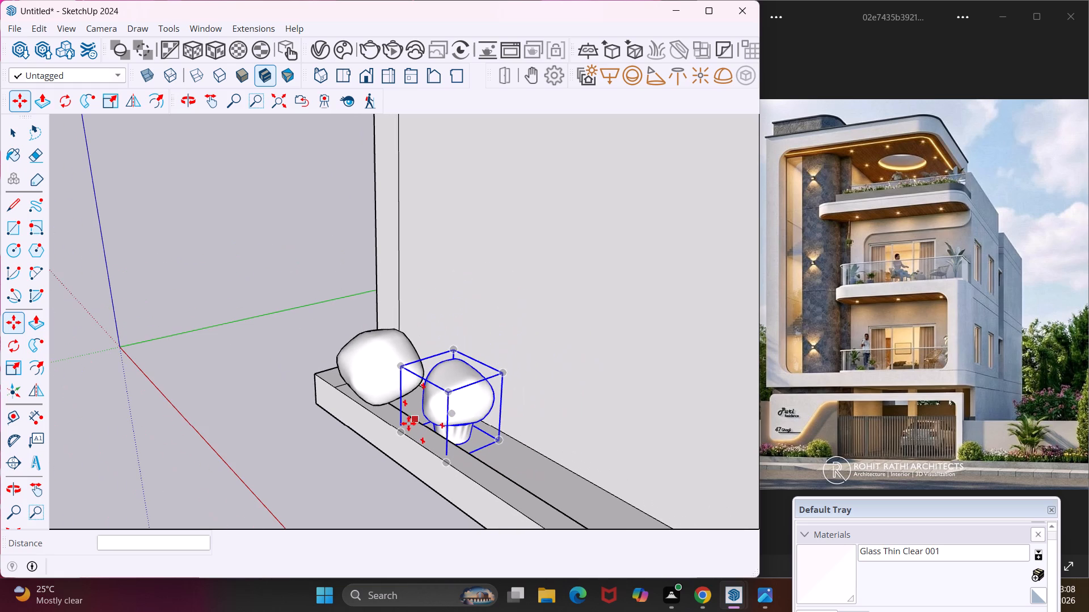
scroll(373, 392, "down", 2)
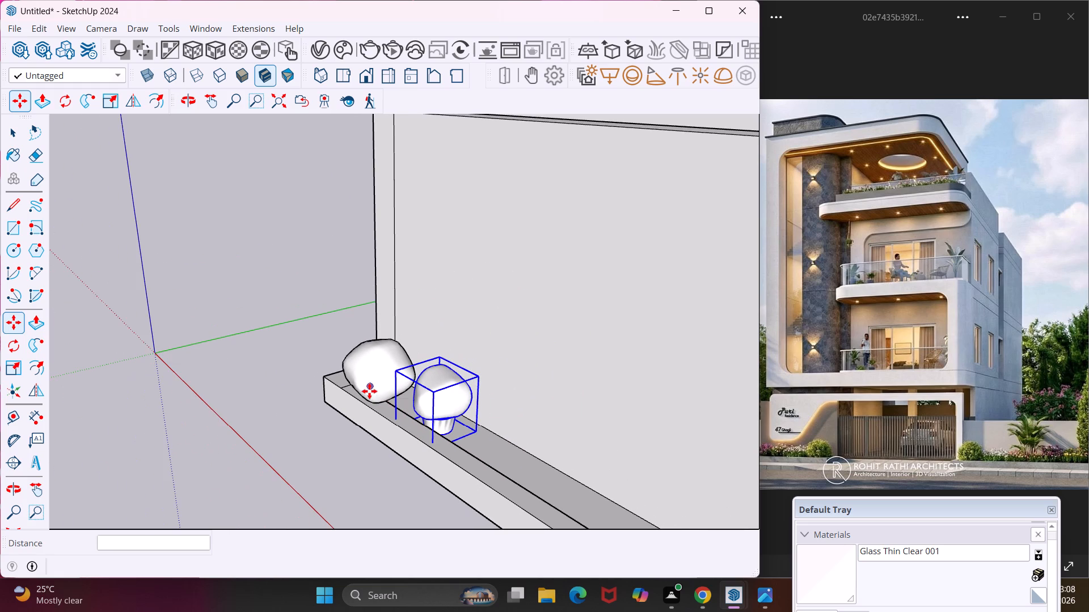
left_click(341, 56)
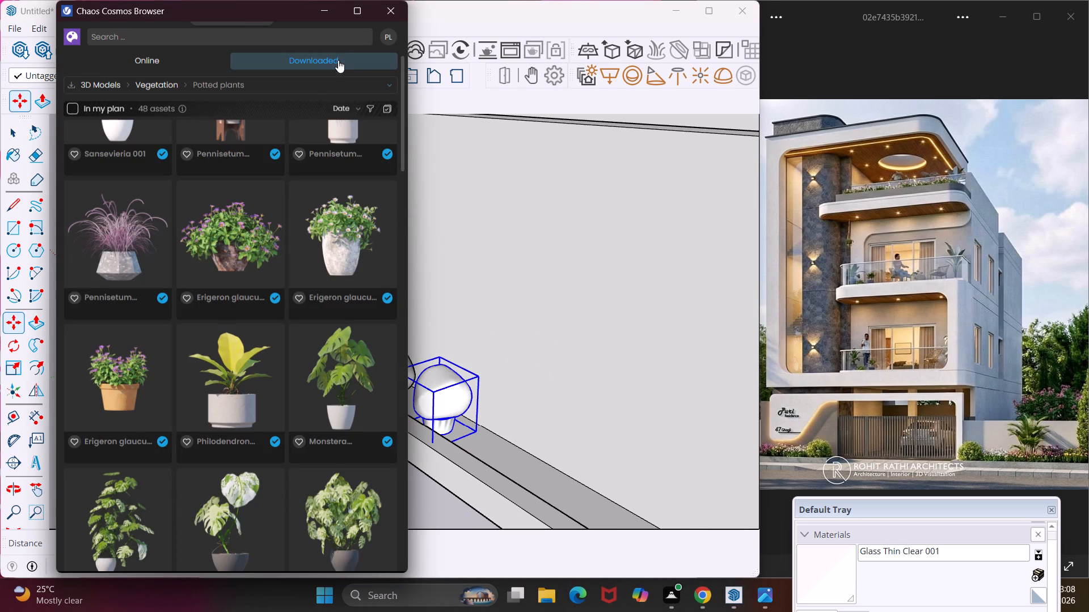
scroll(256, 391, "down", 9)
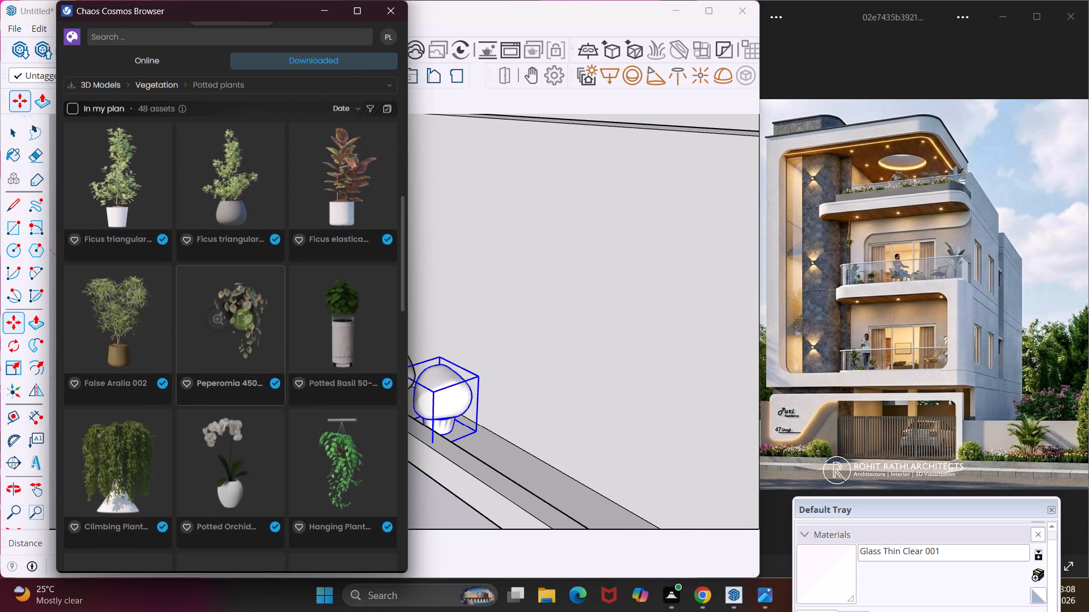
scroll(264, 379, "down", 3)
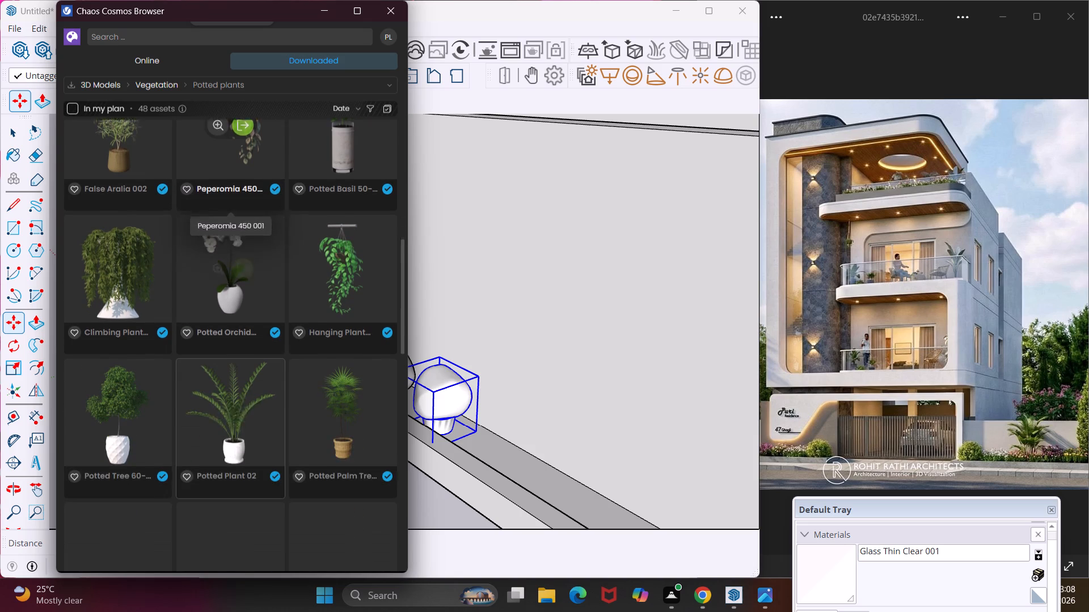
scroll(267, 379, "down", 2)
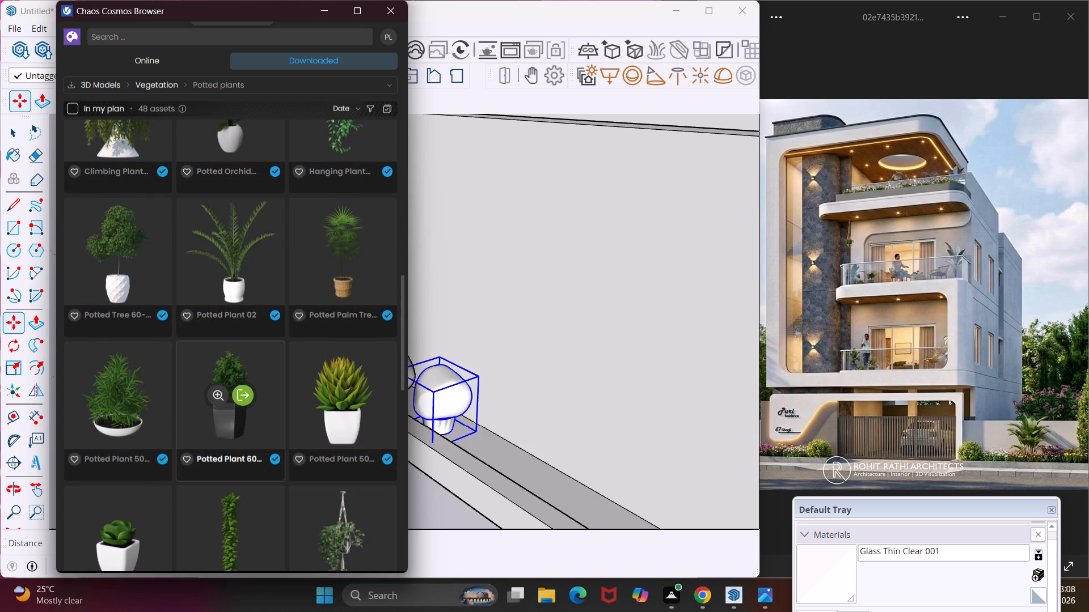
scroll(268, 384, "down", 1)
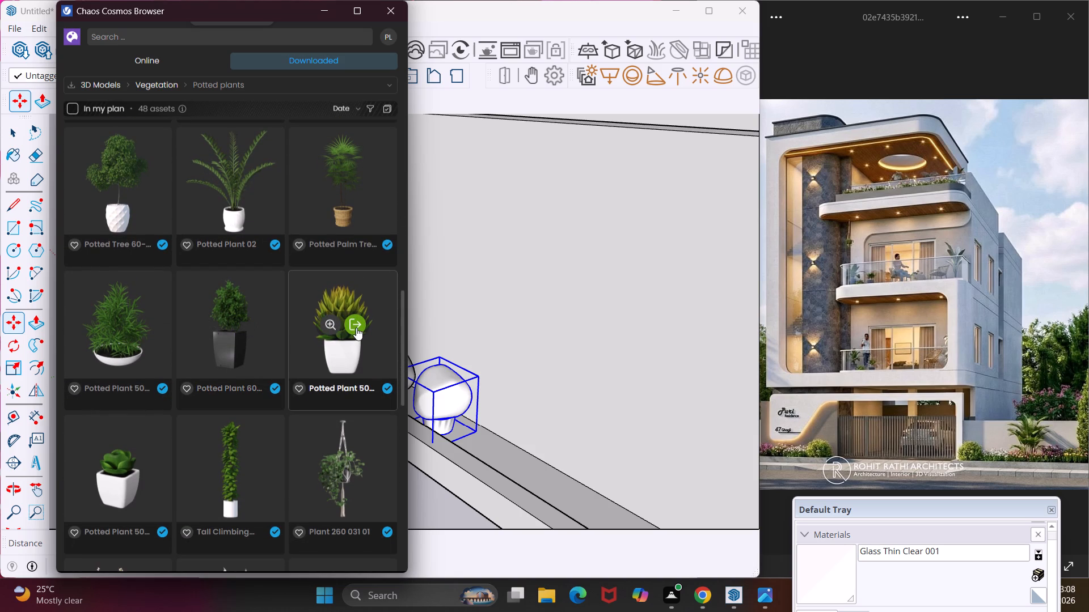
left_click(354, 326)
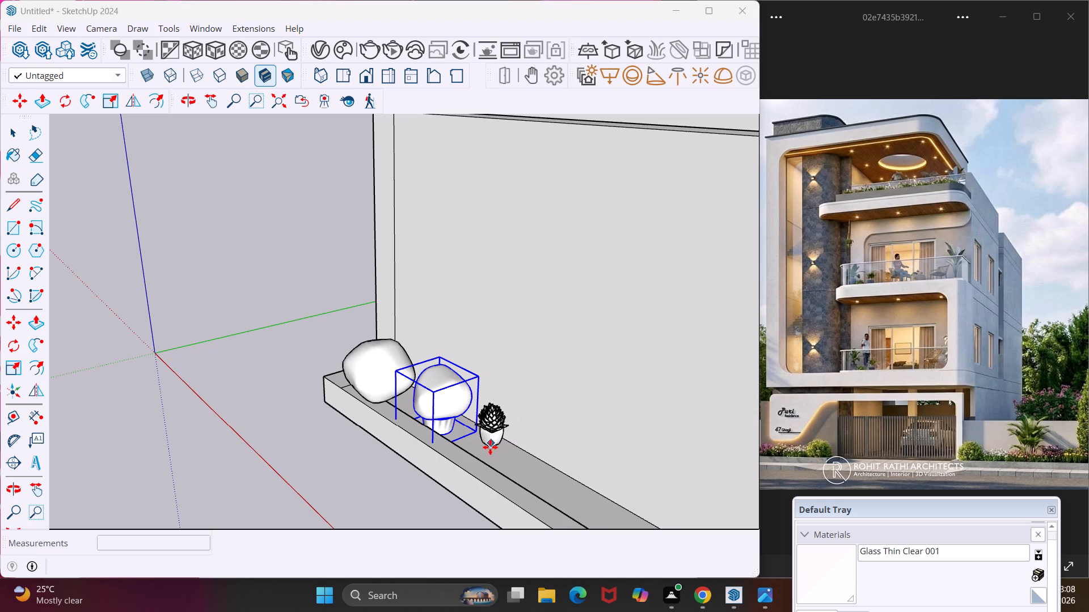
scroll(483, 460, "up", 6)
middle_click_drag(494, 459, 467, 452)
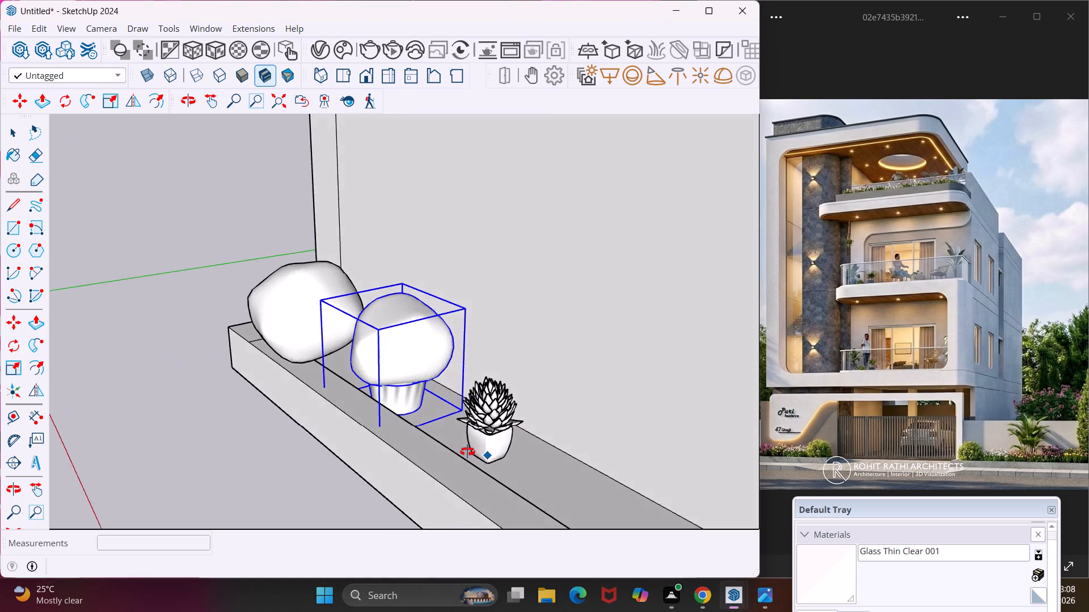
middle_click_drag(467, 452, 387, 451)
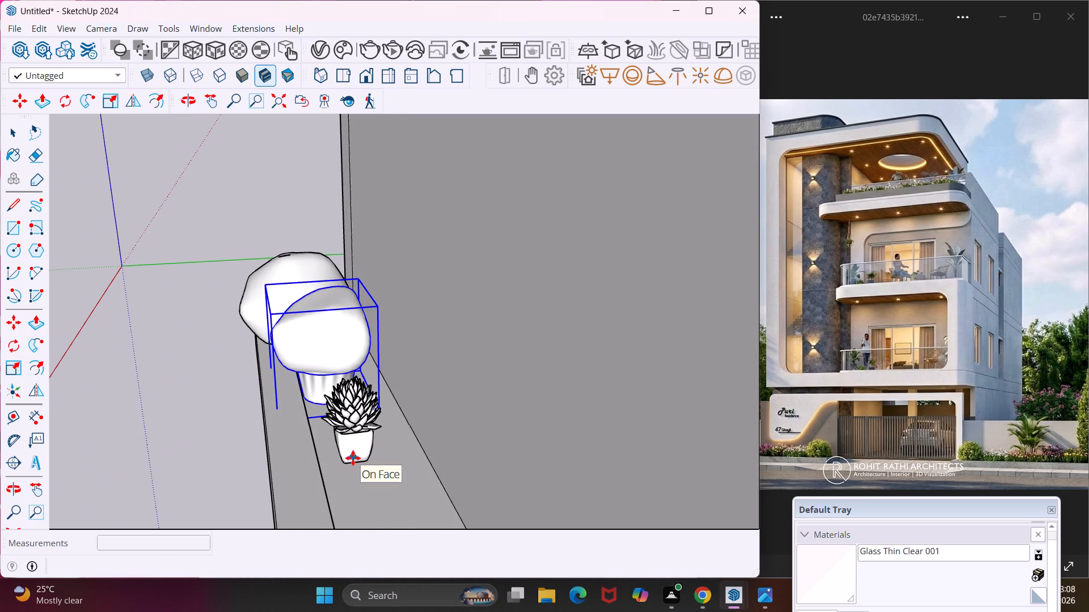
left_click(353, 458)
Place another Potted Plant 50-23 on the top balcony's planter surface near its outer corner, and end the placement.
scroll(343, 449, "down", 8)
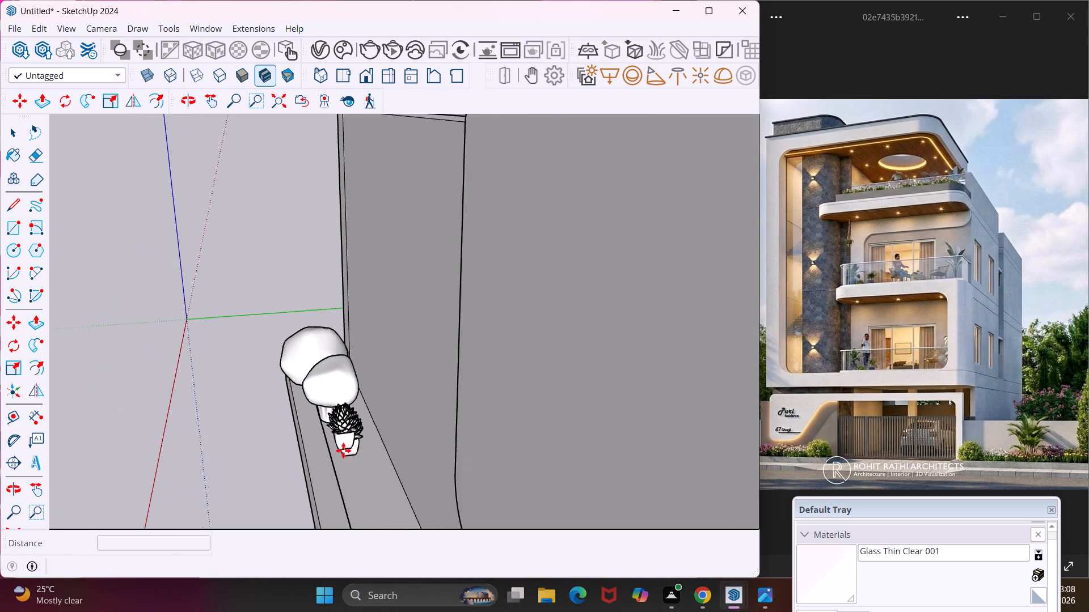
scroll(343, 450, "down", 9)
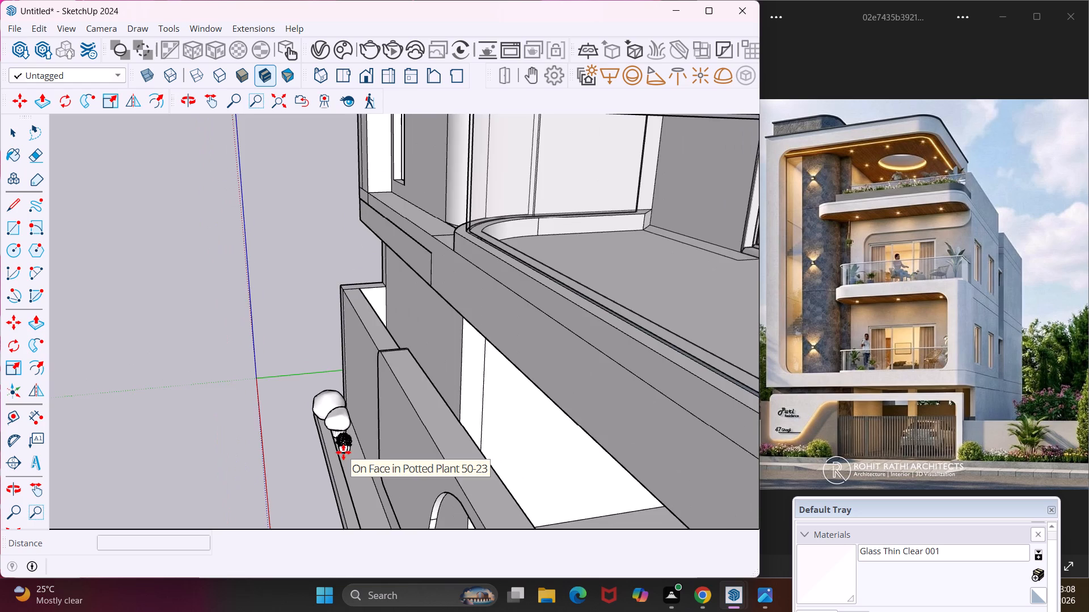
scroll(343, 452, "down", 7)
scroll(469, 282, "down", 4)
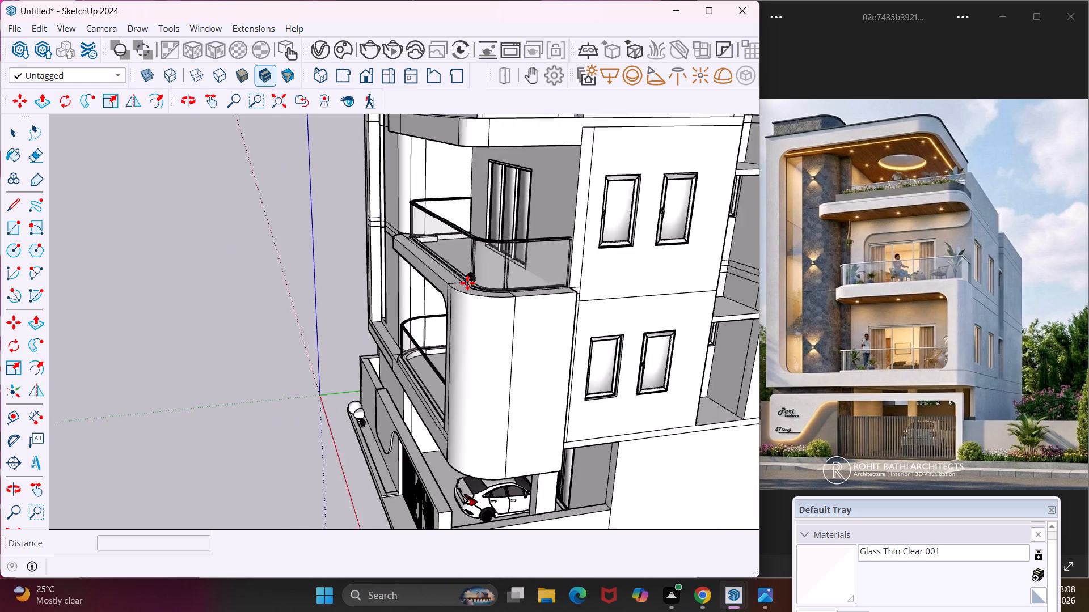
scroll(467, 283, "down", 3)
middle_click_drag(483, 156, 490, 212)
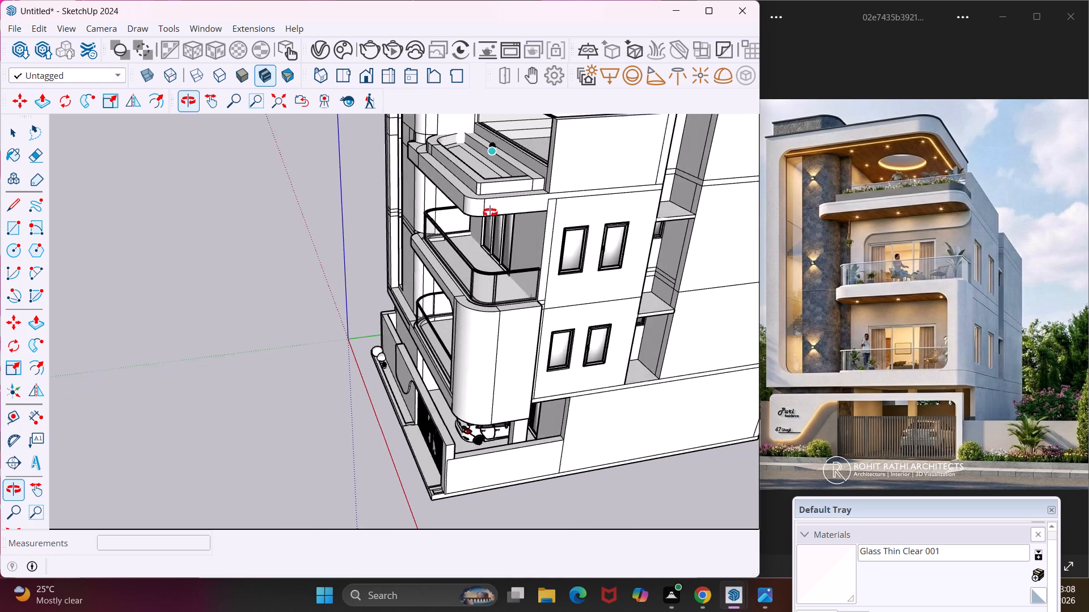
middle_click_drag(490, 212, 500, 231)
scroll(496, 183, "up", 10)
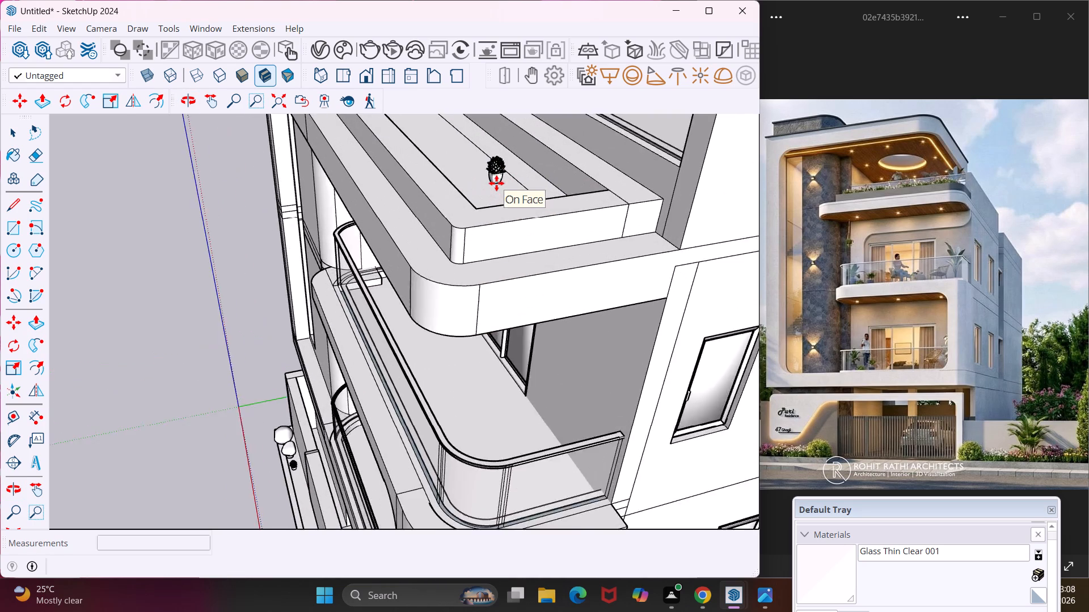
scroll(496, 183, "up", 4)
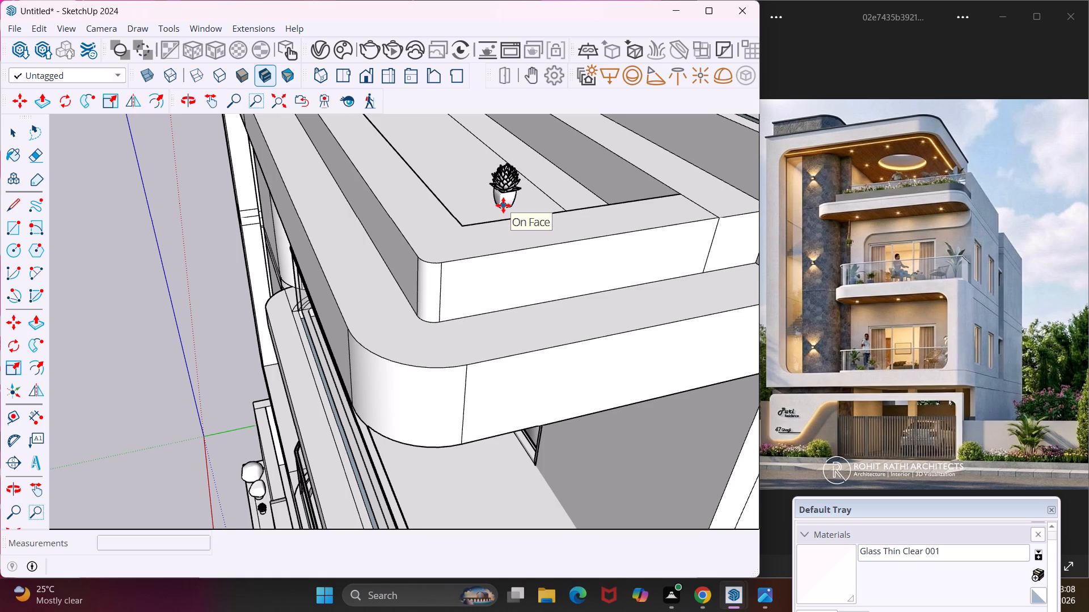
left_click(504, 205)
scroll(504, 205, "up", 1)
middle_click_drag(515, 211, 559, 218)
key("Escape")
Copy the first rounded plant from the boundary ledge about 39' 3/4" up to the top balcony's planter, beside the succulent.
scroll(457, 218, "down", 6)
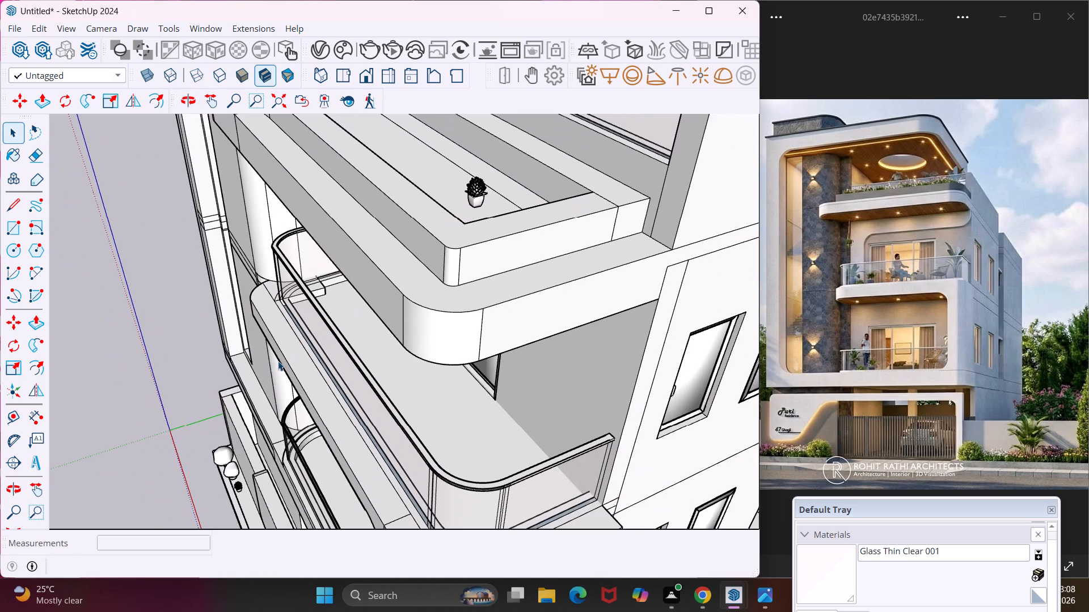
scroll(215, 454, "up", 8)
left_click(220, 458)
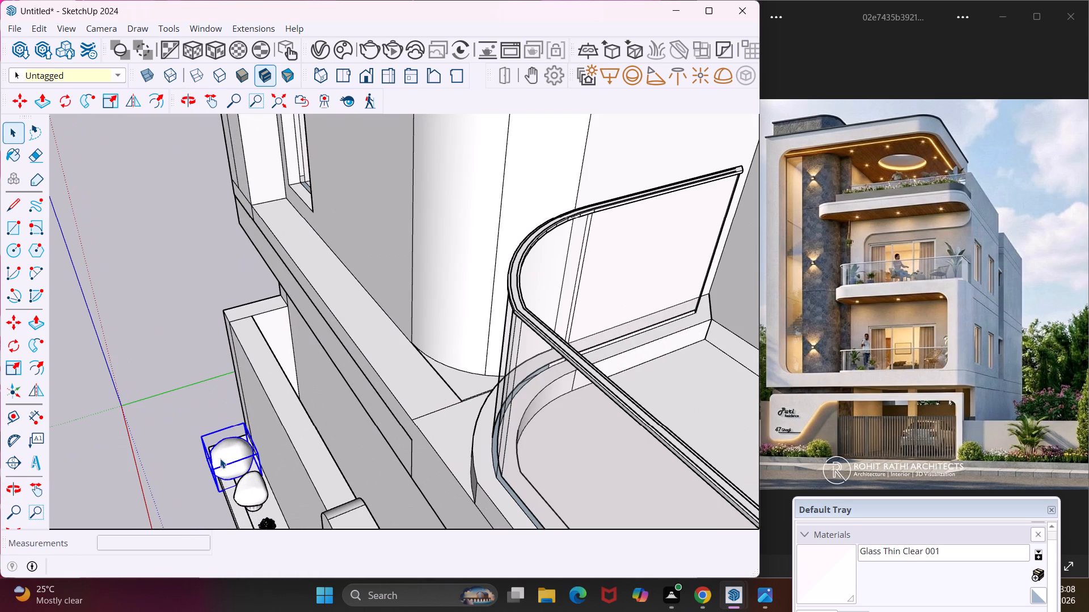
key("m")
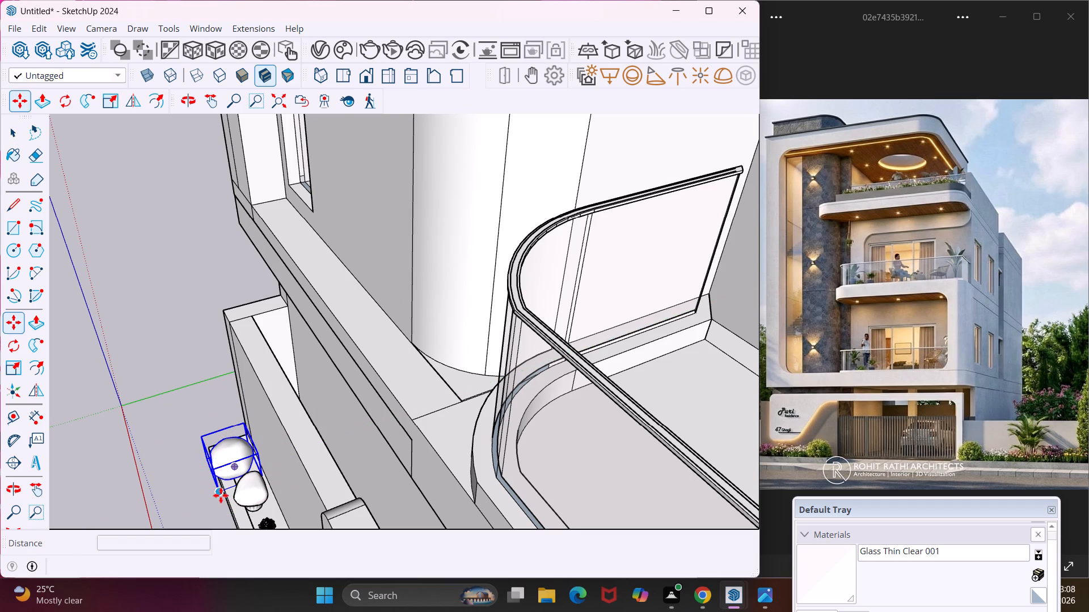
scroll(227, 498, "up", 4)
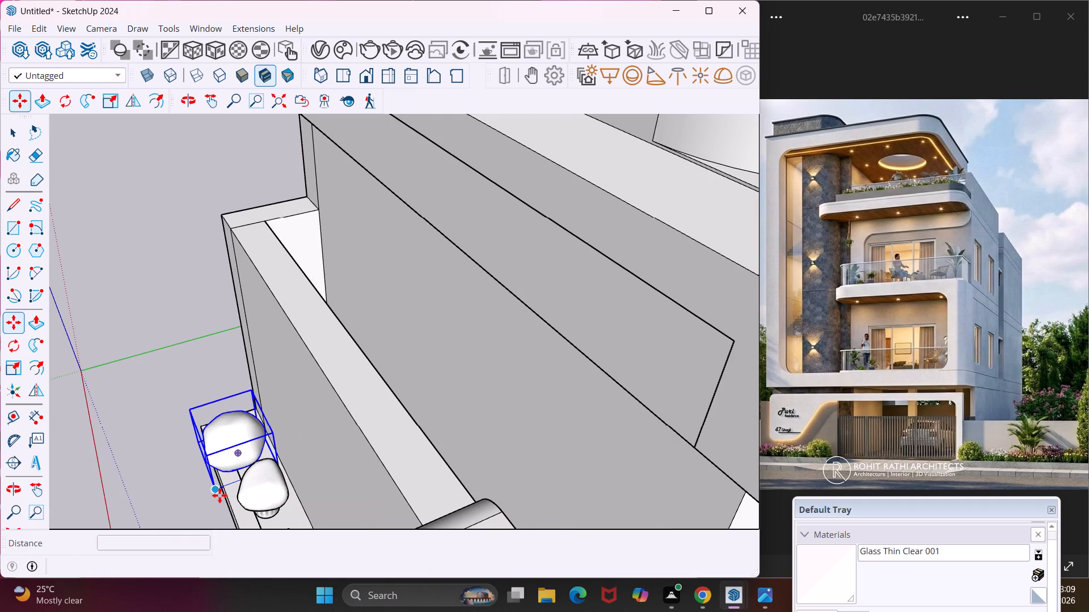
left_click(218, 491)
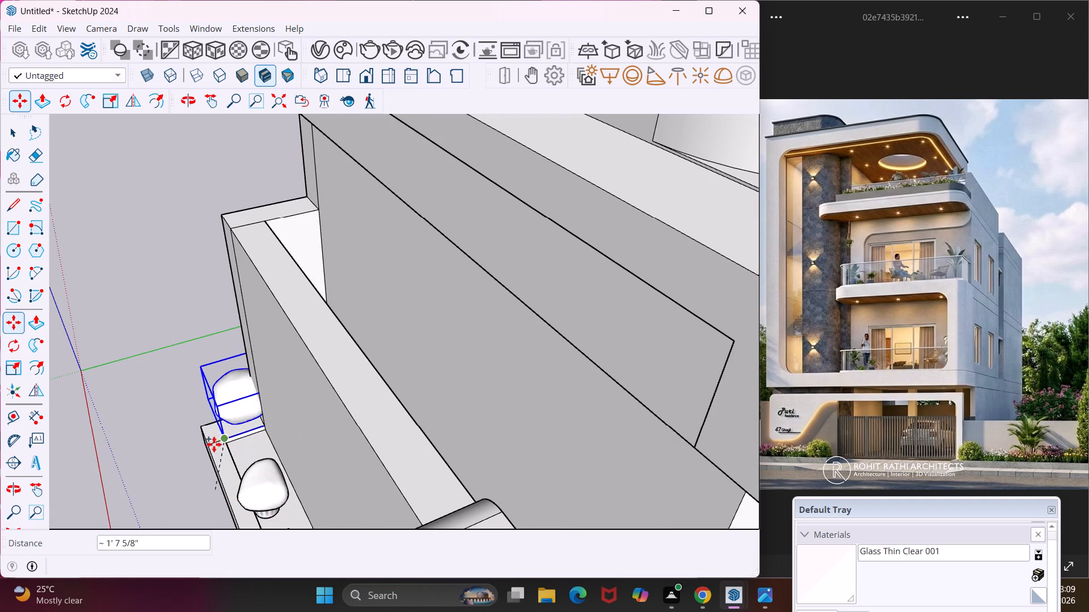
scroll(195, 446, "down", 15)
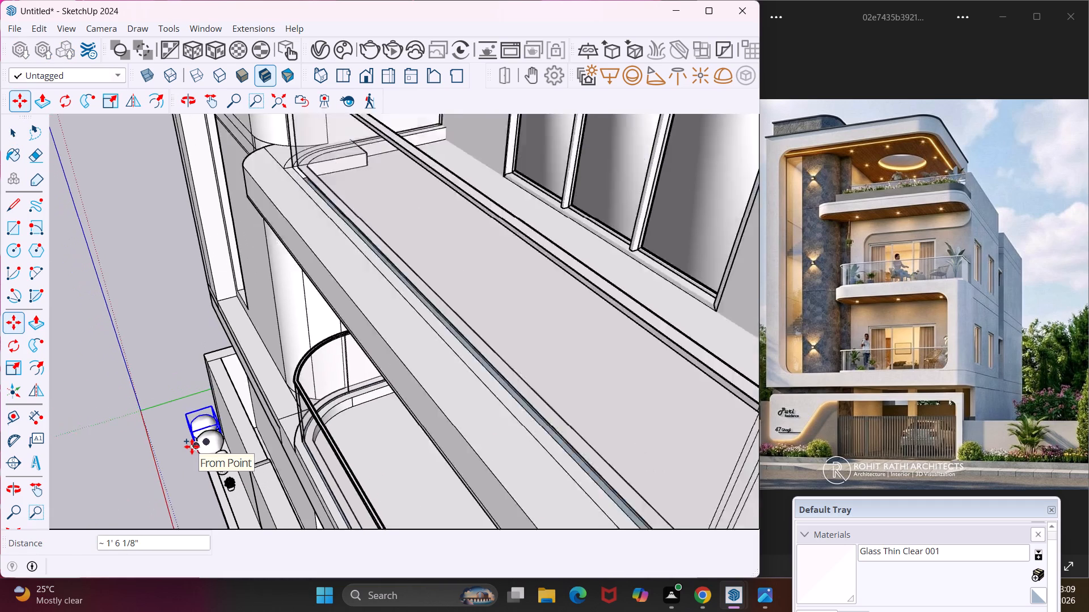
scroll(192, 447, "down", 3)
scroll(330, 360, "down", 4)
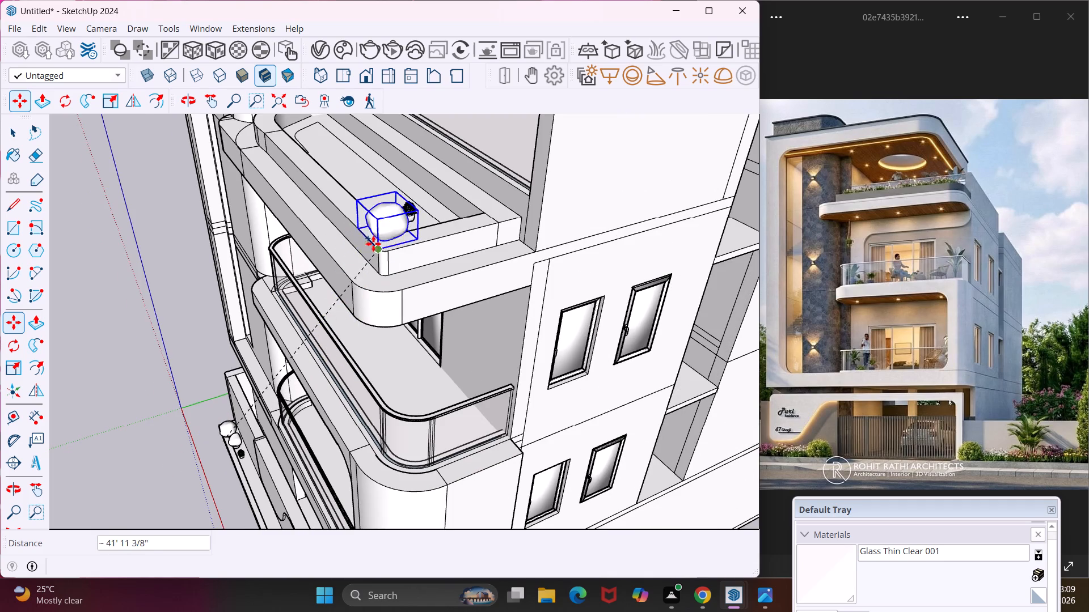
scroll(380, 220, "up", 9)
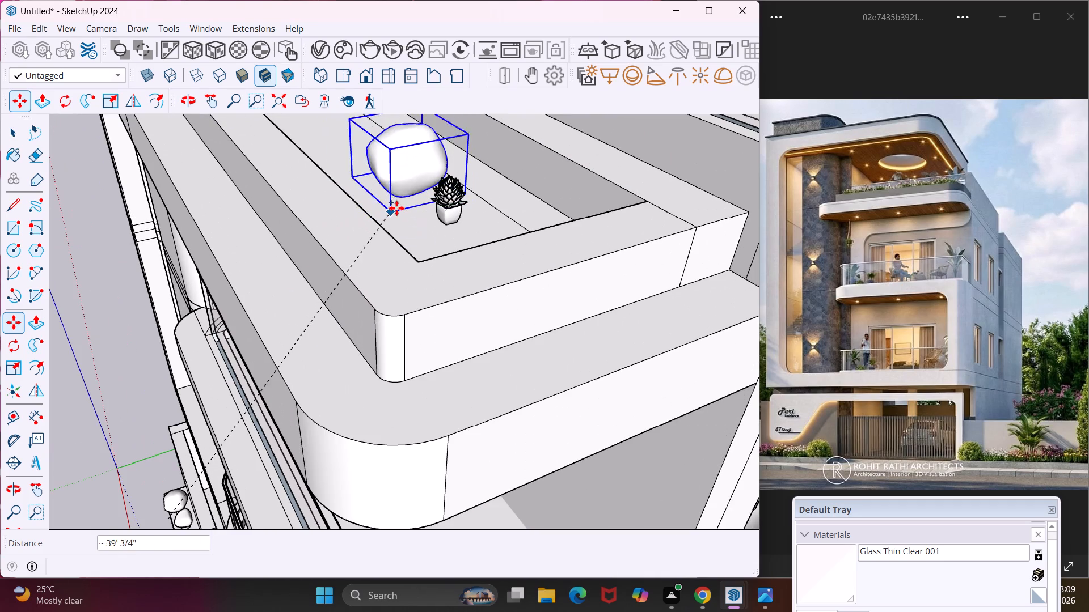
left_click(397, 206)
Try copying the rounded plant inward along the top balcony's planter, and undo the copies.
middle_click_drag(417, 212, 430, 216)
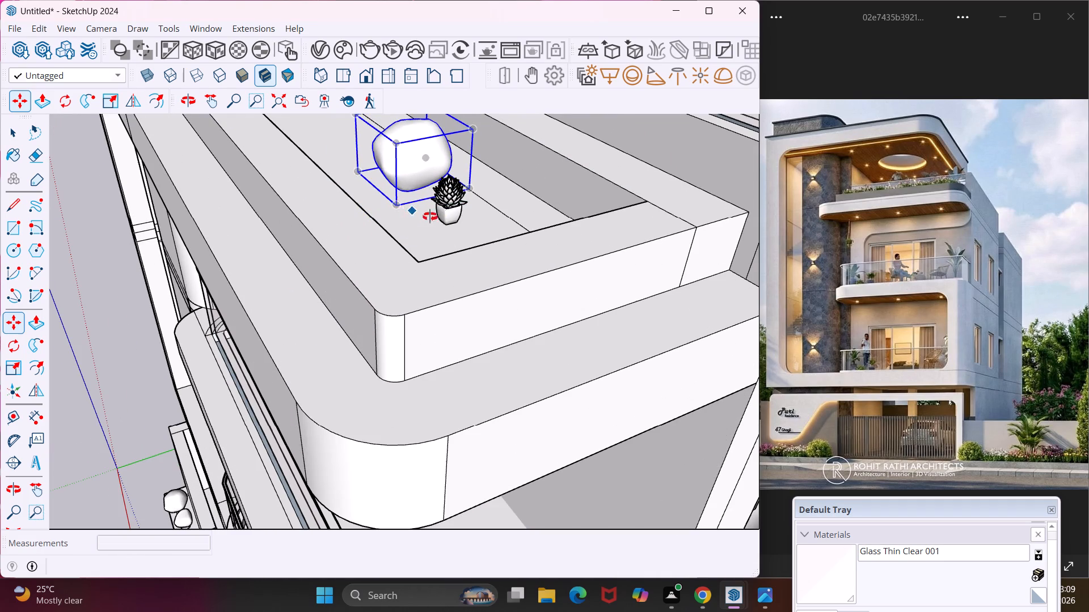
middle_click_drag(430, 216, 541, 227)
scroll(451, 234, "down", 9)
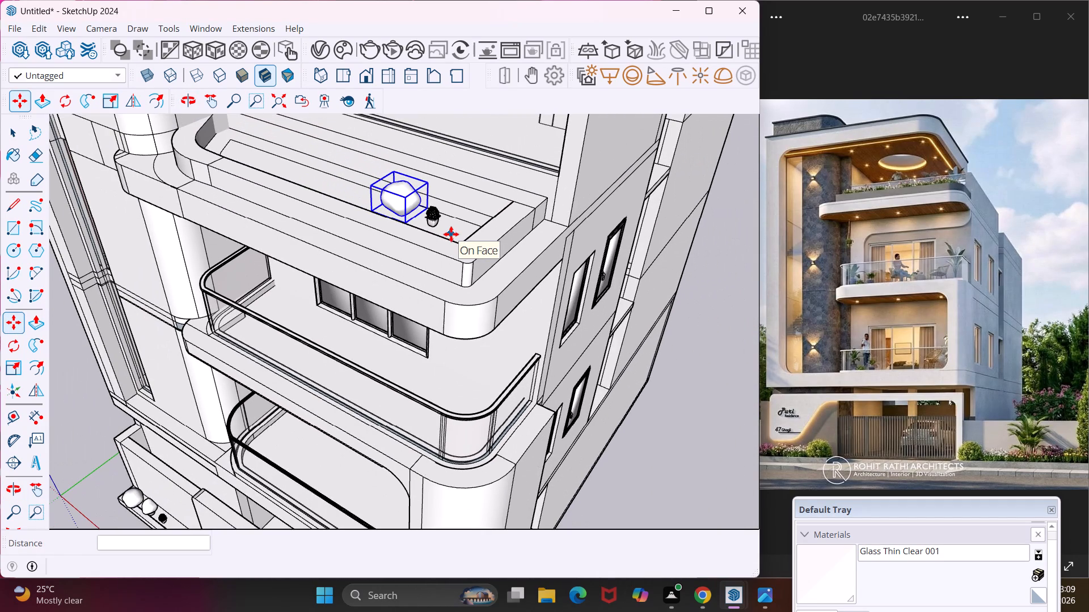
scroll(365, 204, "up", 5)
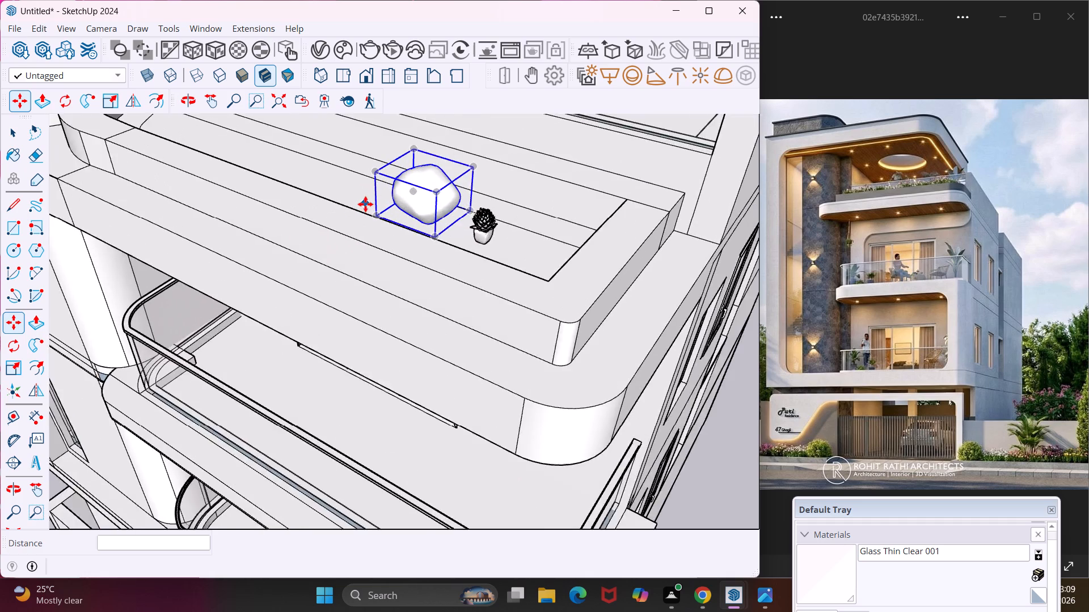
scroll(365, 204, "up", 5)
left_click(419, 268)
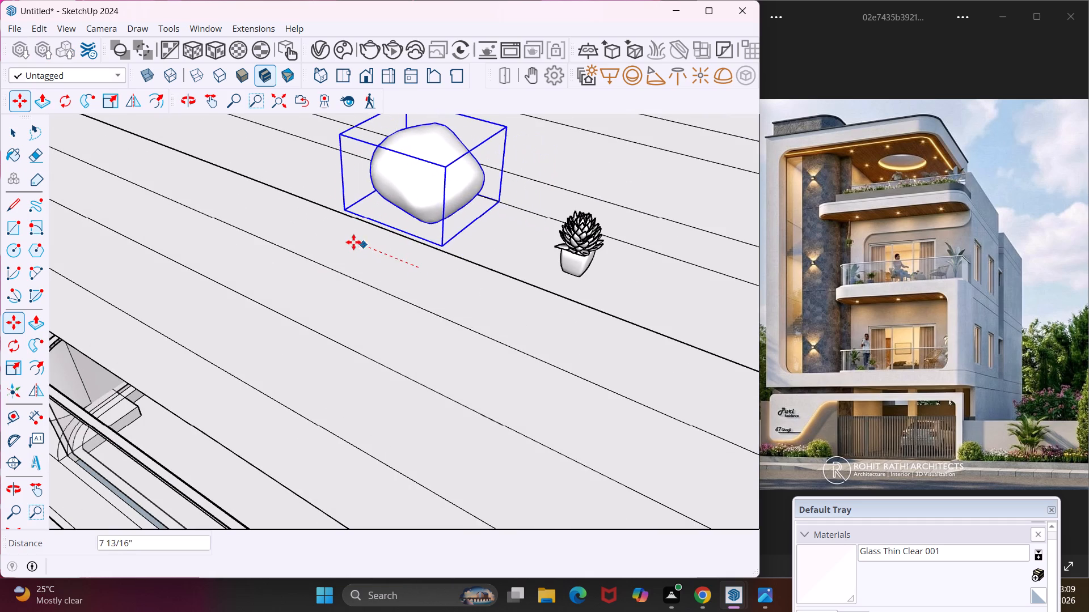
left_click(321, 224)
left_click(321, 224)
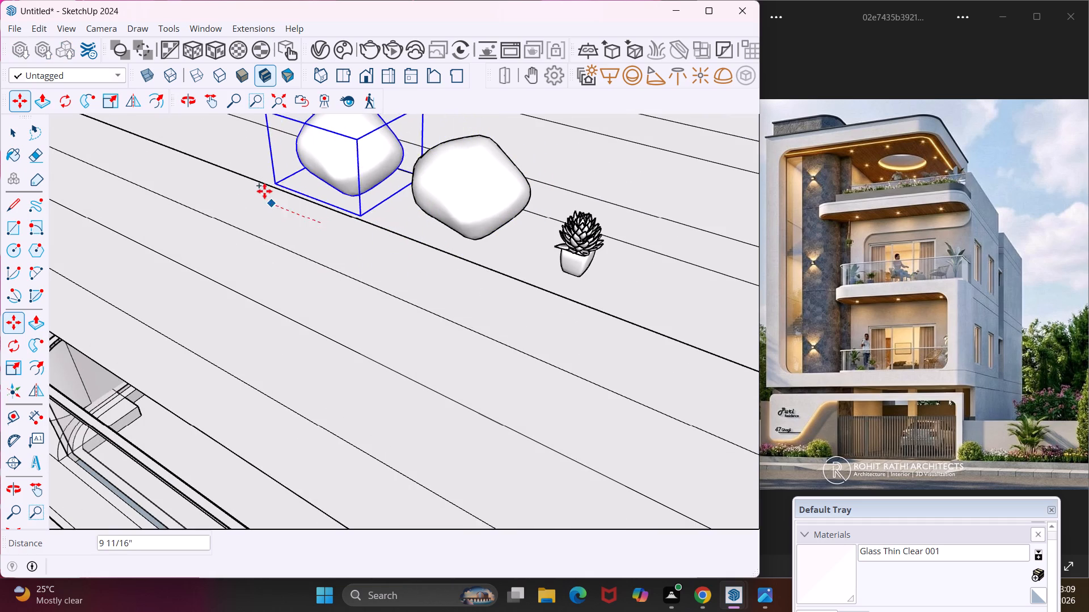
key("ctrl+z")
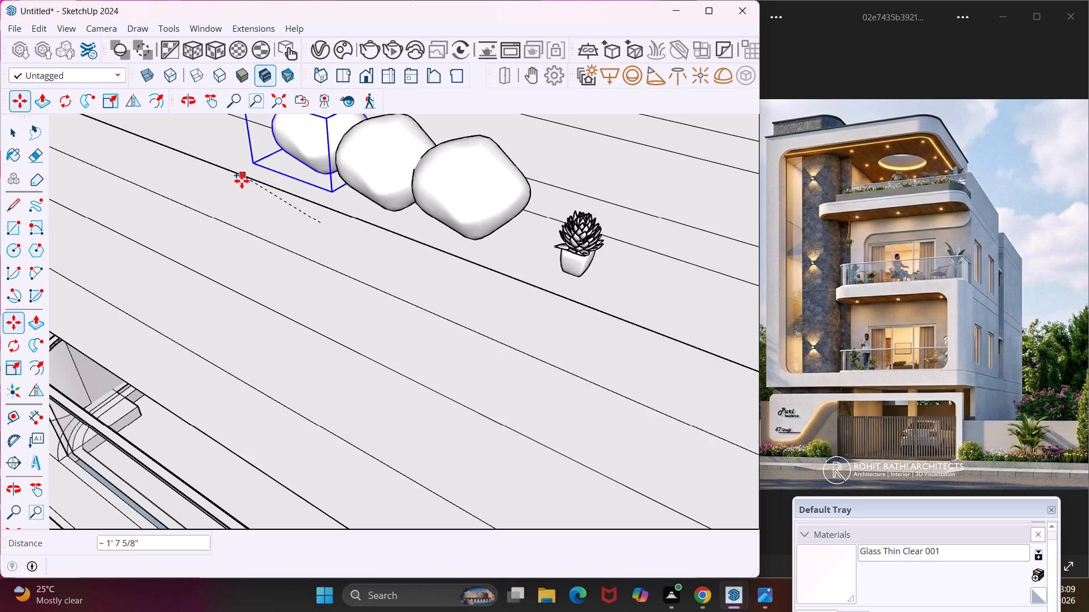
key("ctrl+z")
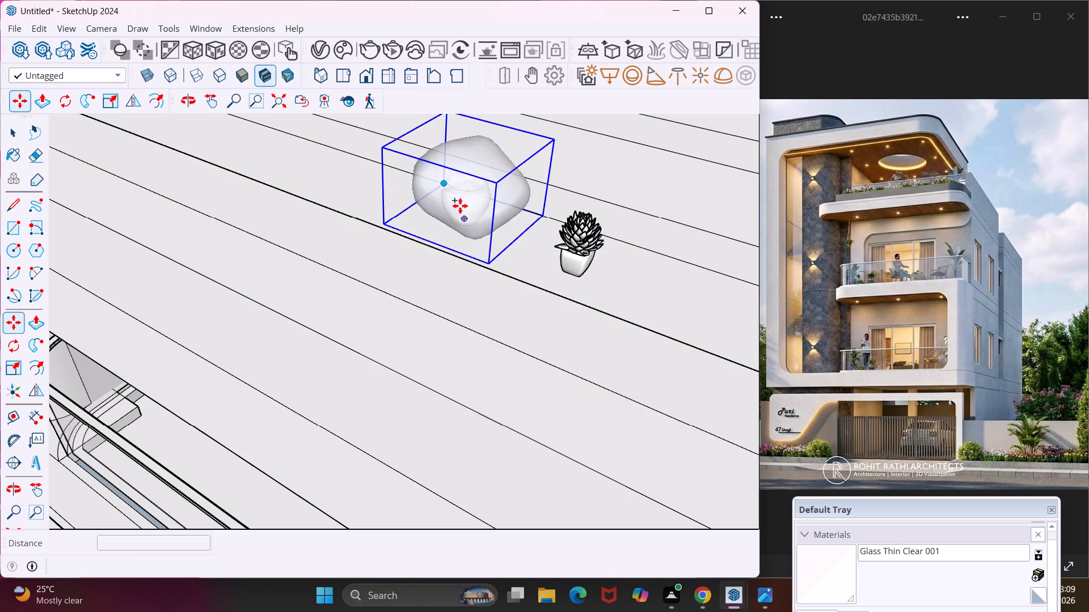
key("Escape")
Delete the potted succulent beside the rounded plant on the top balcony's planter.
key("space")
left_click(465, 209)
middle_click_drag(555, 242, 423, 250)
left_click(417, 288)
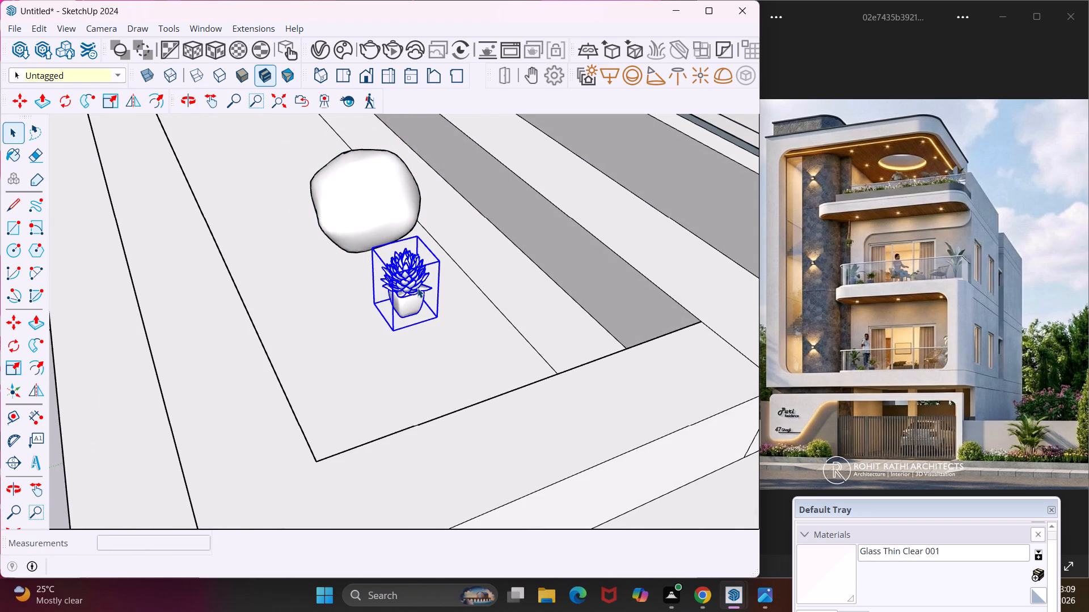
key("Delete")
Scale the rounded plant on the top balcony's planter up uniformly by a factor of about 1.90.
left_click(390, 237)
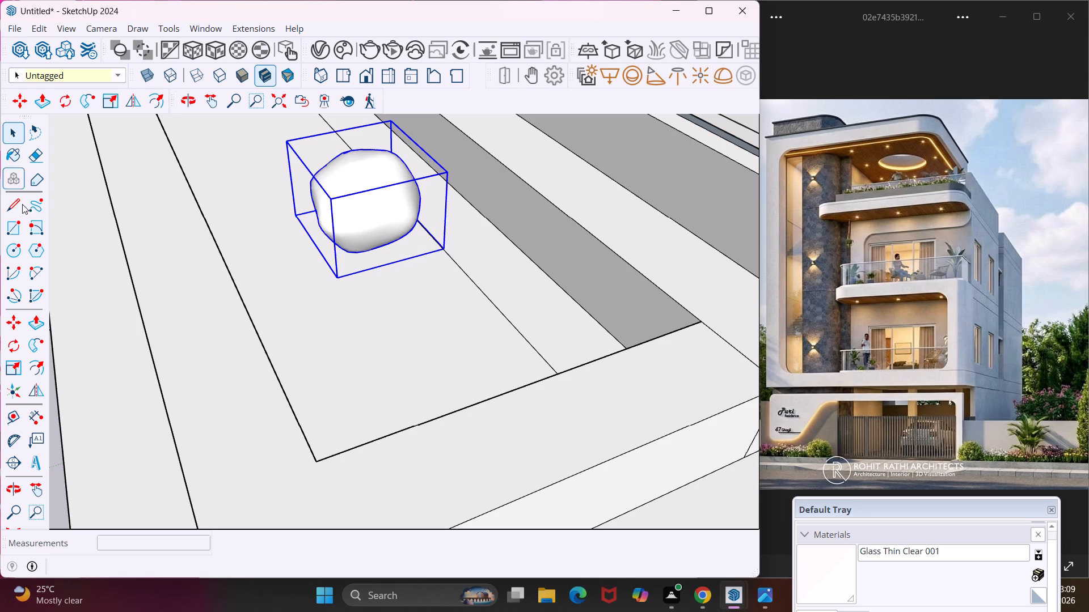
left_click(20, 366)
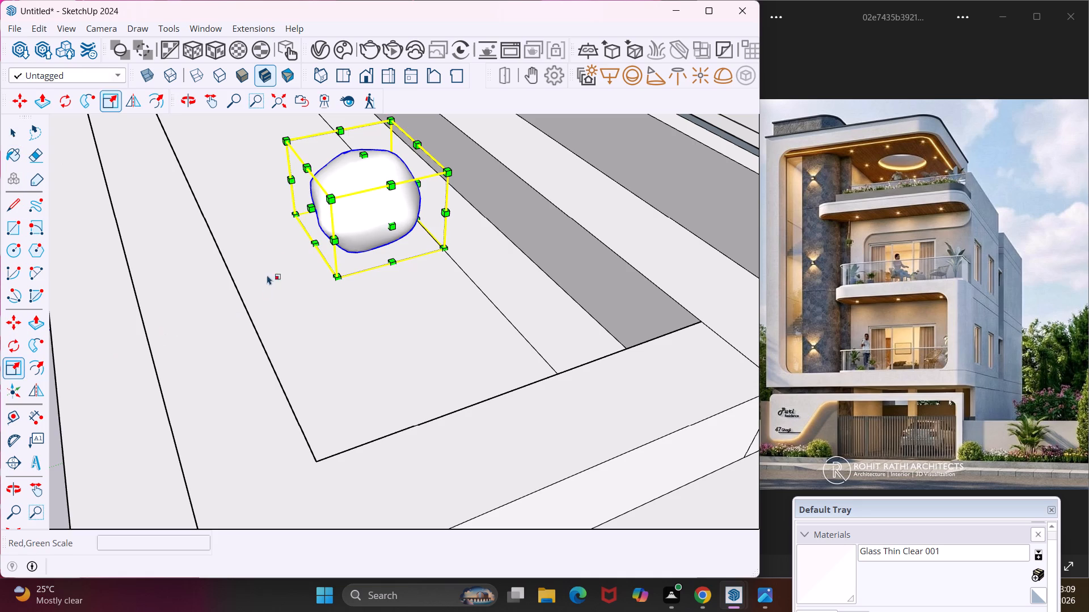
left_click(327, 197)
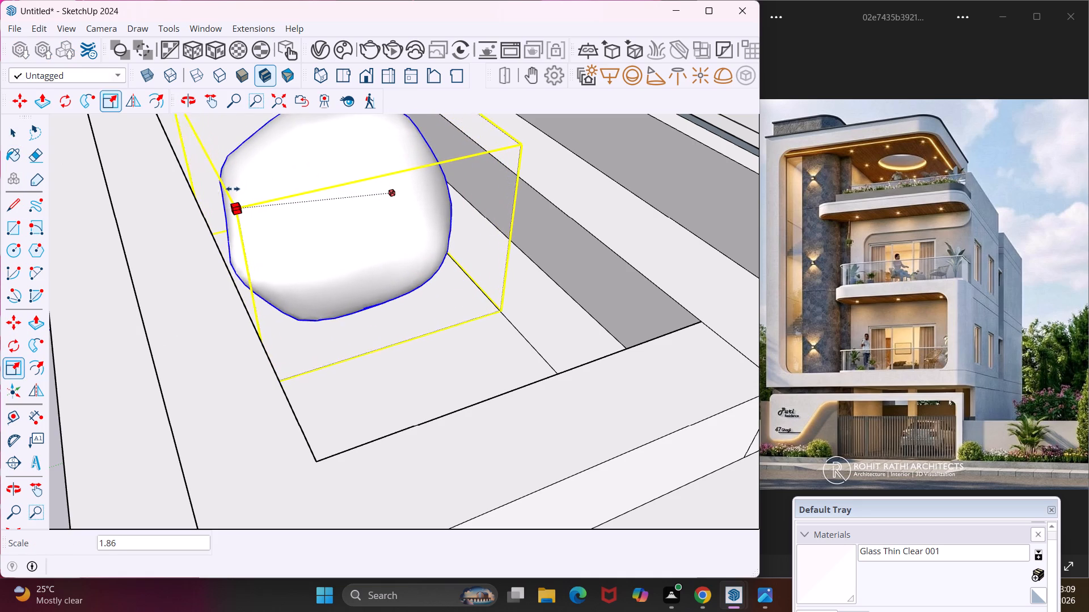
left_click(230, 193)
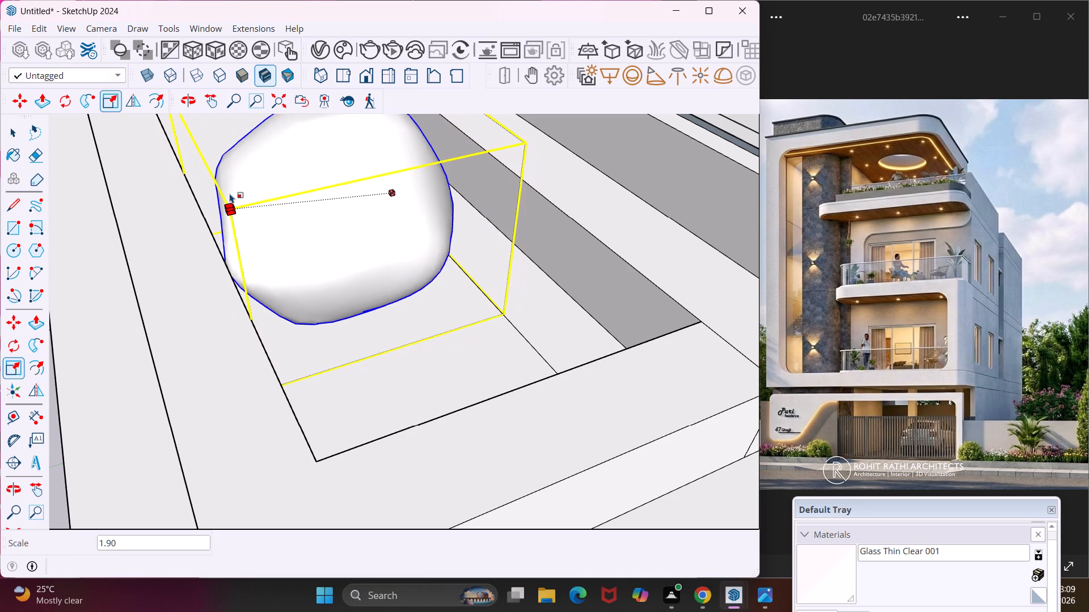
Move the enlarged rounded plant about 2' 2 1/4" along the planter to its outer end.
middle_click_drag(236, 196, 500, 223)
scroll(498, 219, "down", 4)
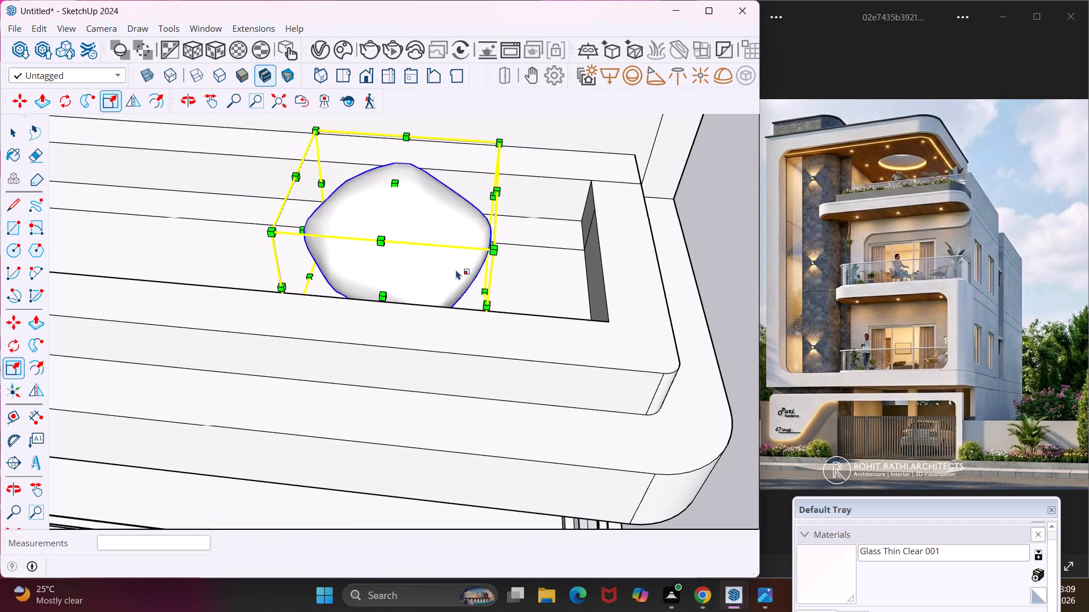
scroll(425, 308, "down", 1)
key("m")
left_click(420, 321)
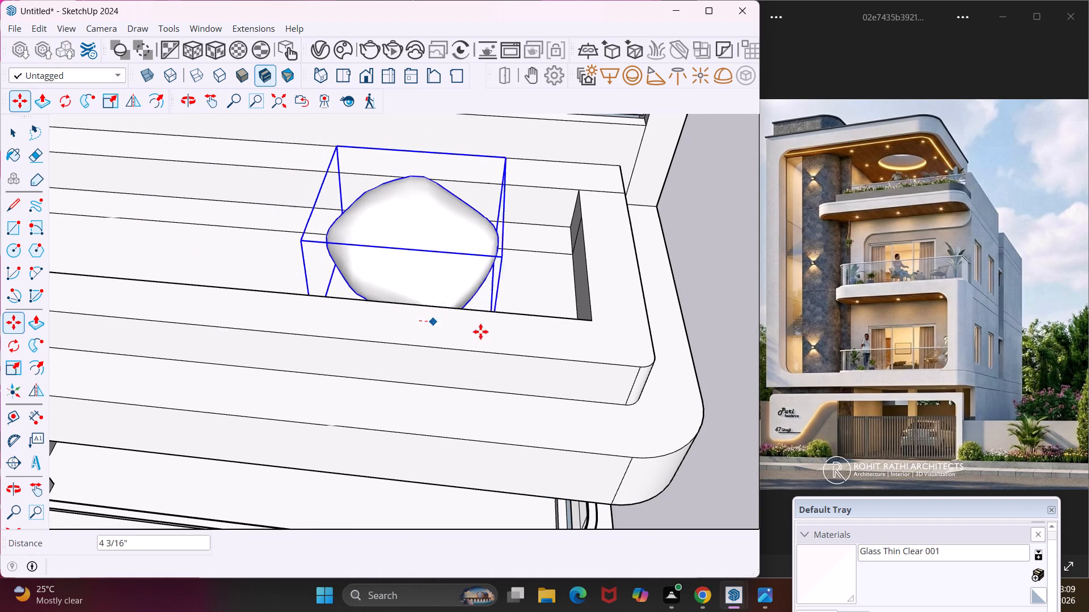
left_click(549, 332)
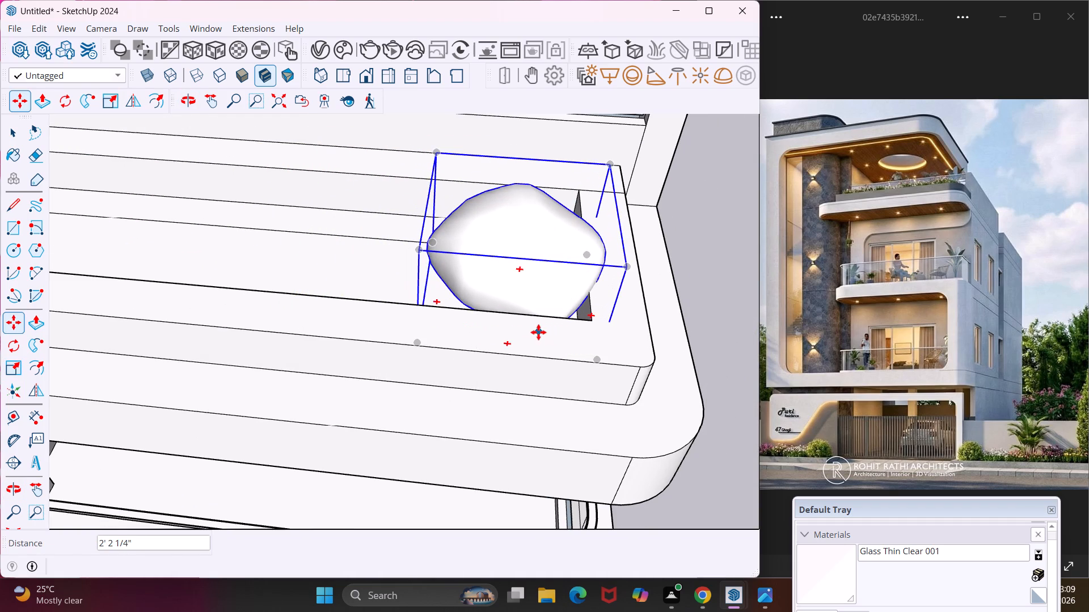
Make three copies of the enlarged plant in a row along the planter, the second and third spaced about 2' 8" and 3'.
left_click(538, 332)
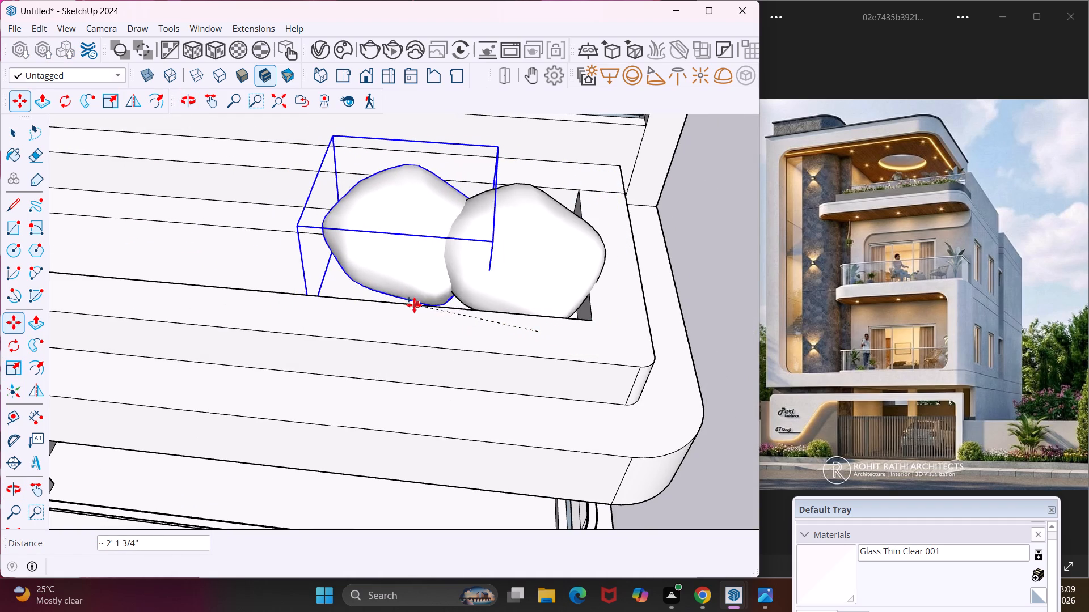
left_click(391, 304)
left_click(395, 317)
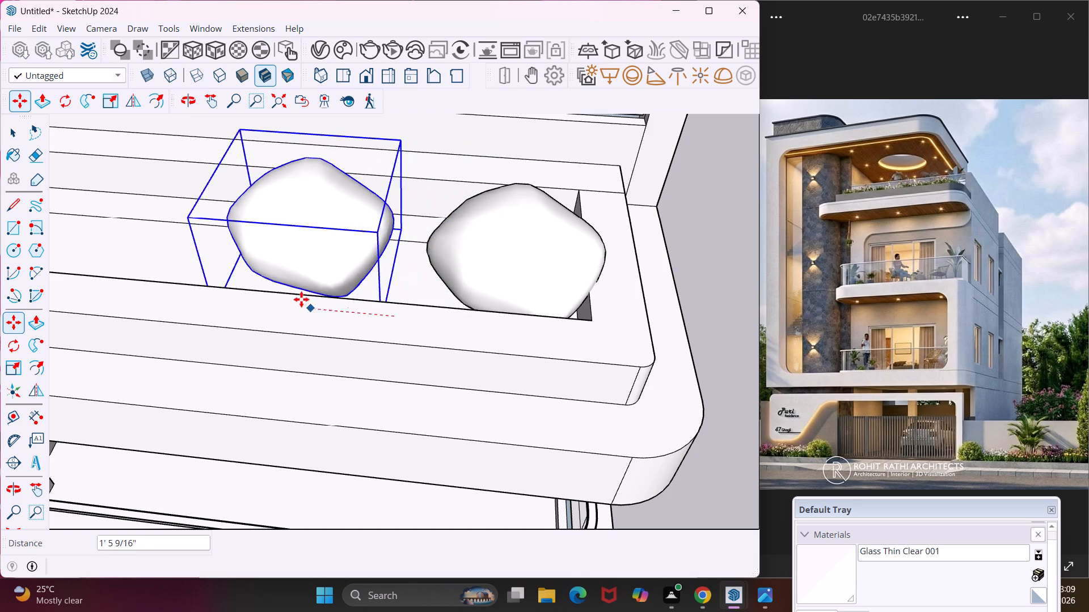
left_click(243, 297)
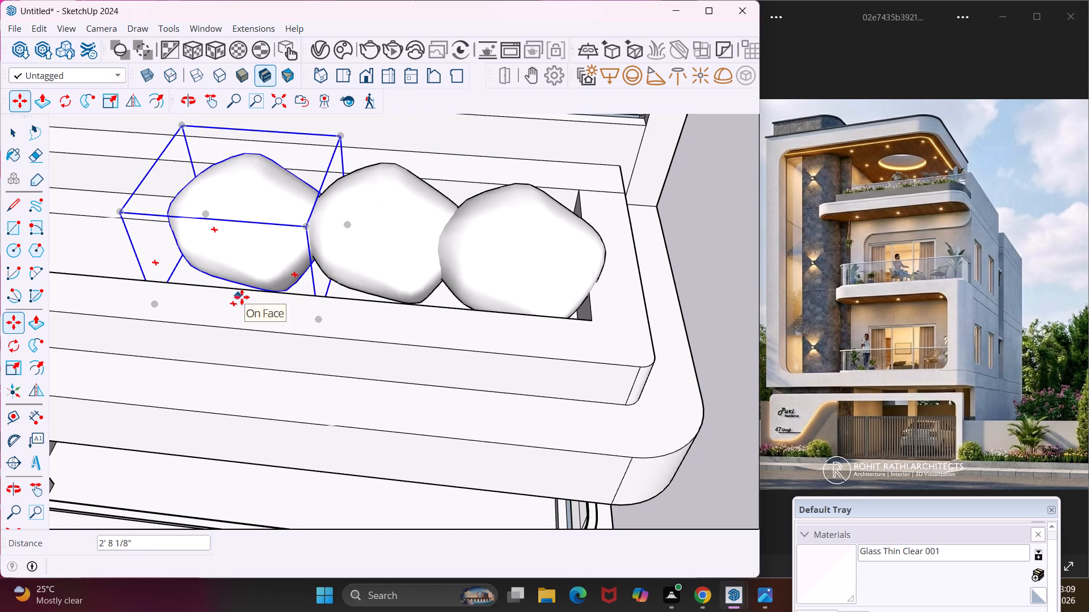
middle_click_drag(252, 297, 335, 287)
scroll(331, 284, "down", 10)
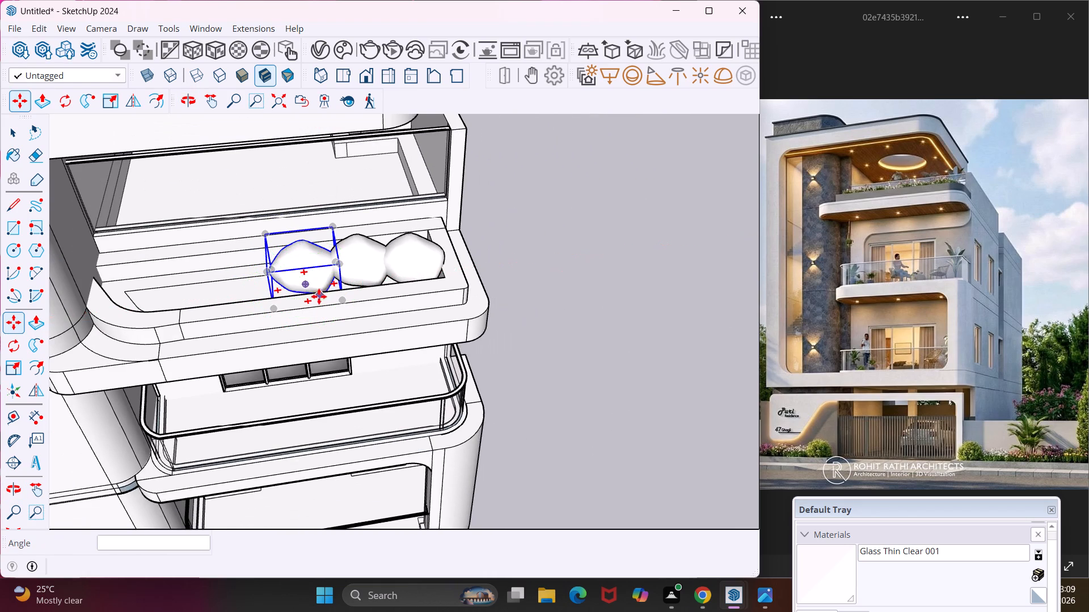
scroll(314, 297, "up", 6)
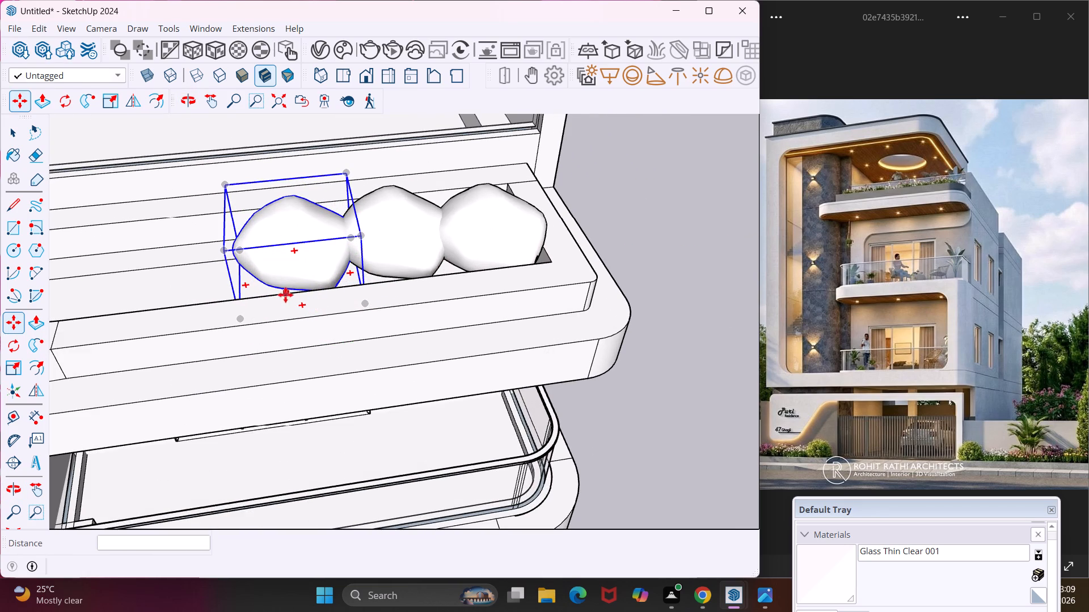
left_click(328, 307)
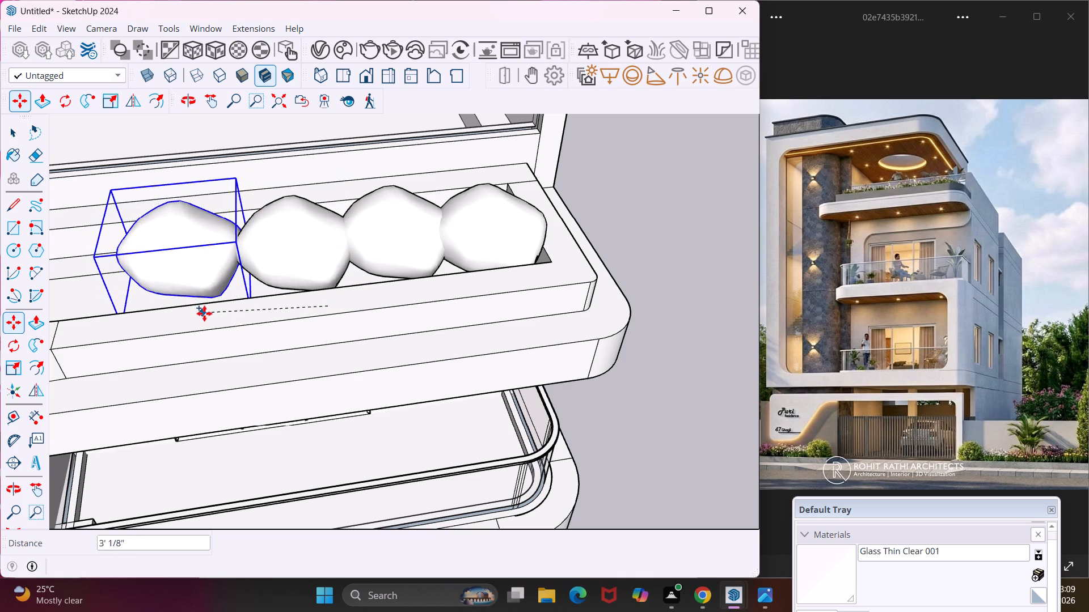
left_click(214, 313)
Add two more copies of the plant to fill the planter's inner end, spaced about 2' 6 3/8" and 2' 2 15/16".
middle_click_drag(255, 313, 324, 300)
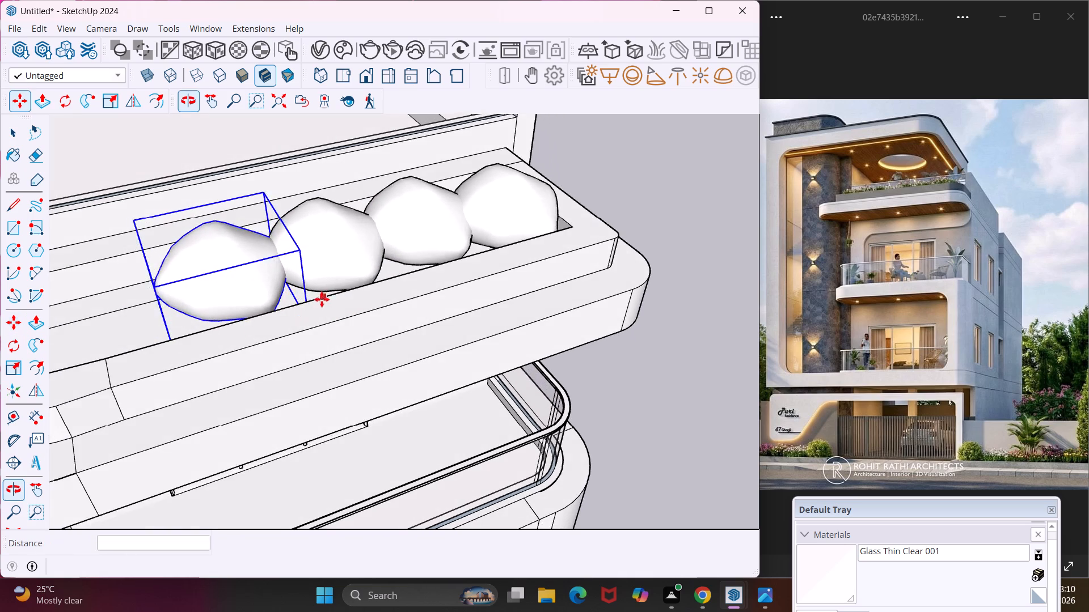
scroll(320, 299, "down", 5)
left_click(286, 319)
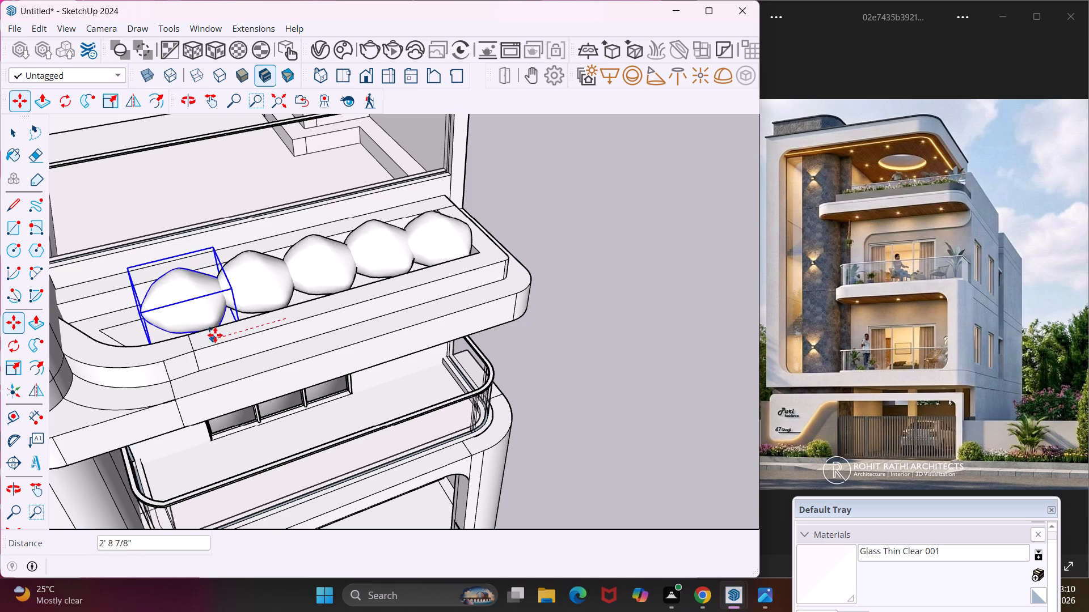
left_click(218, 335)
left_click(218, 335)
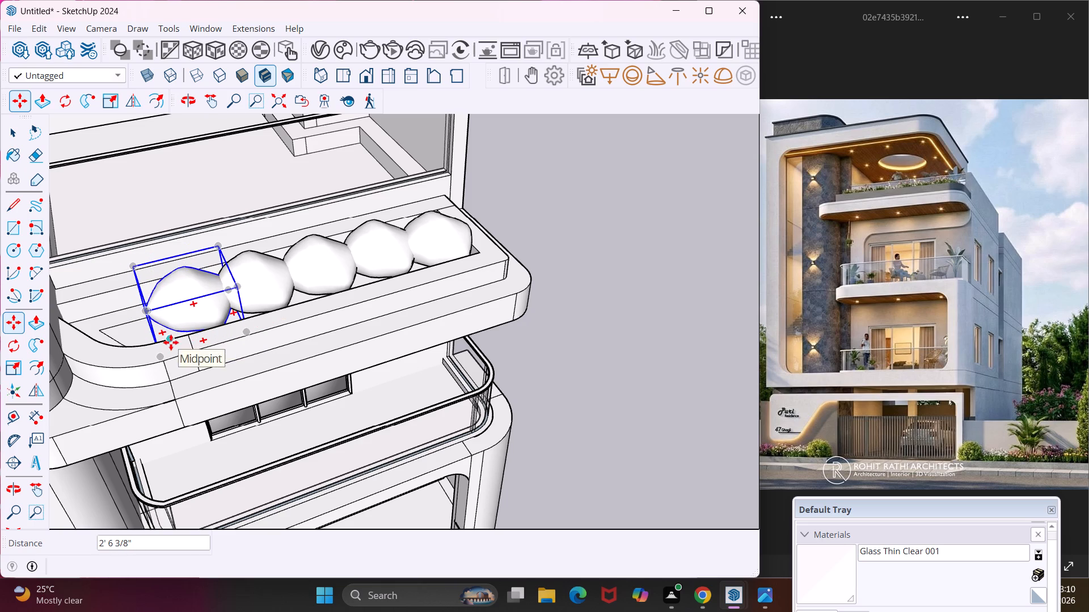
left_click(225, 337)
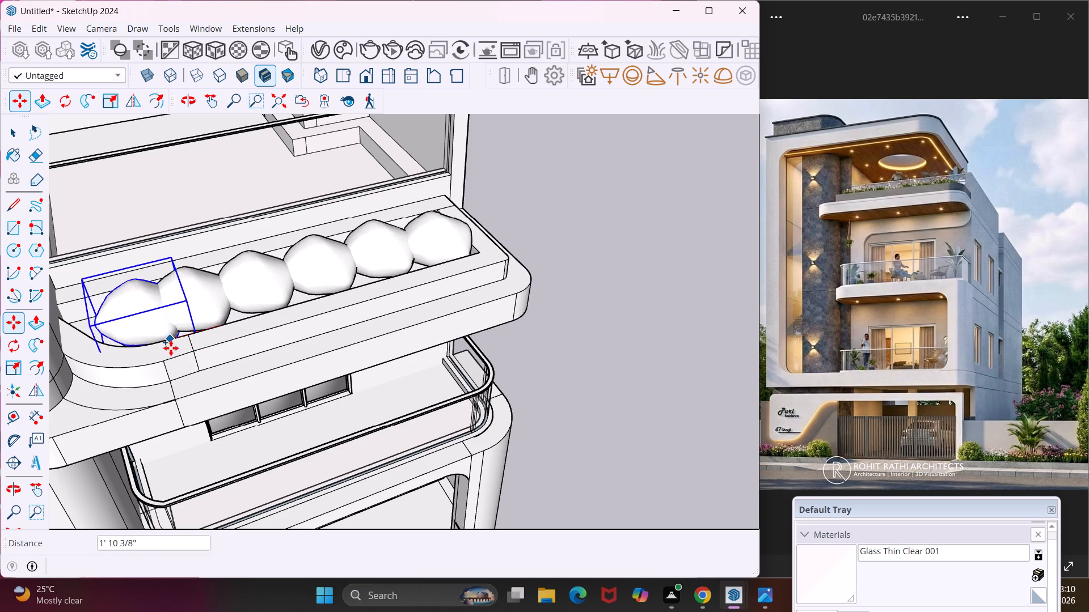
left_click(160, 348)
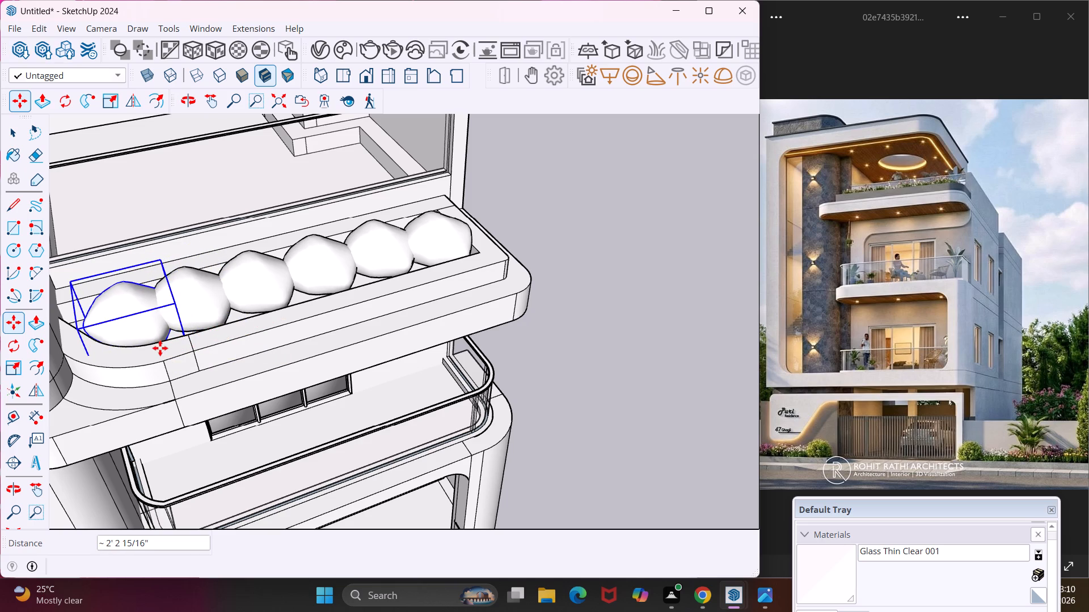
key("Escape")
key("space")
Scale the small potted succulent on the boundary ledge up uniformly by a factor of about 1.83.
scroll(237, 289, "down", 4)
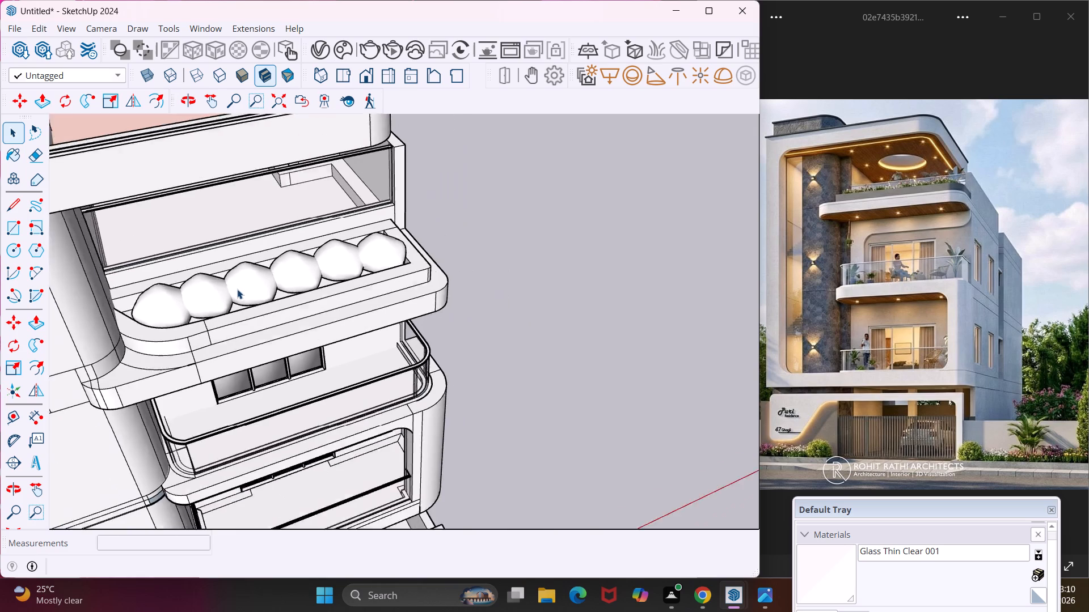
scroll(237, 289, "down", 16)
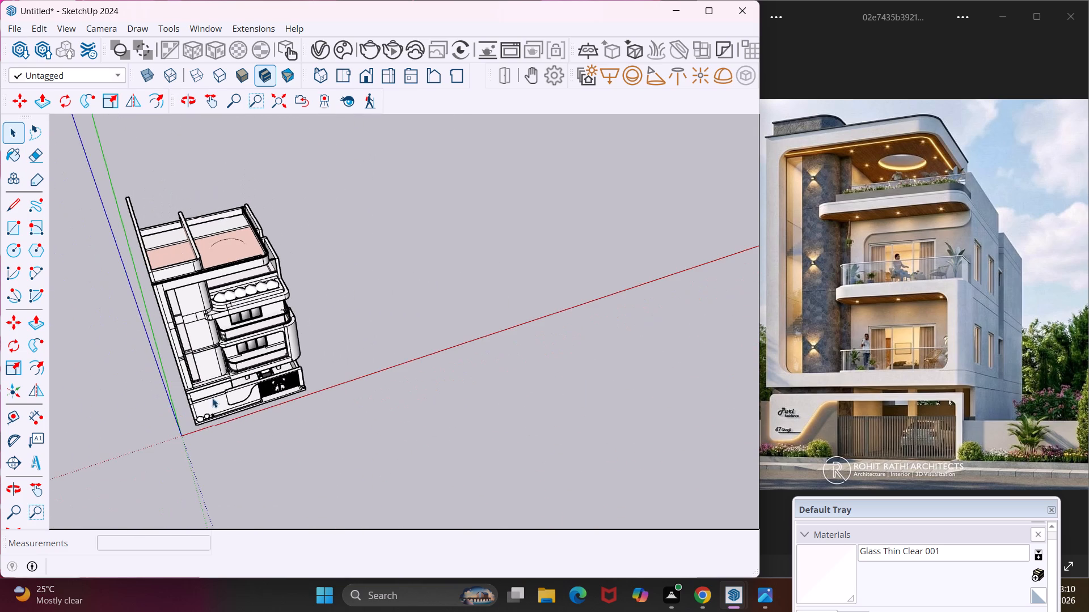
scroll(204, 413, "up", 20)
scroll(204, 413, "up", 1)
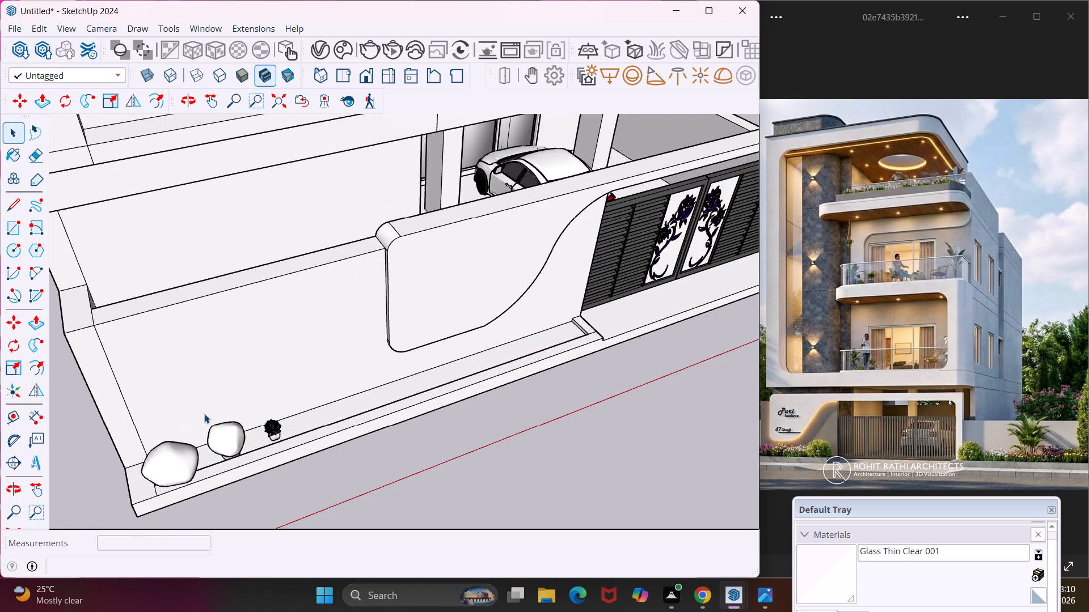
scroll(265, 436, "up", 7)
left_click(281, 430)
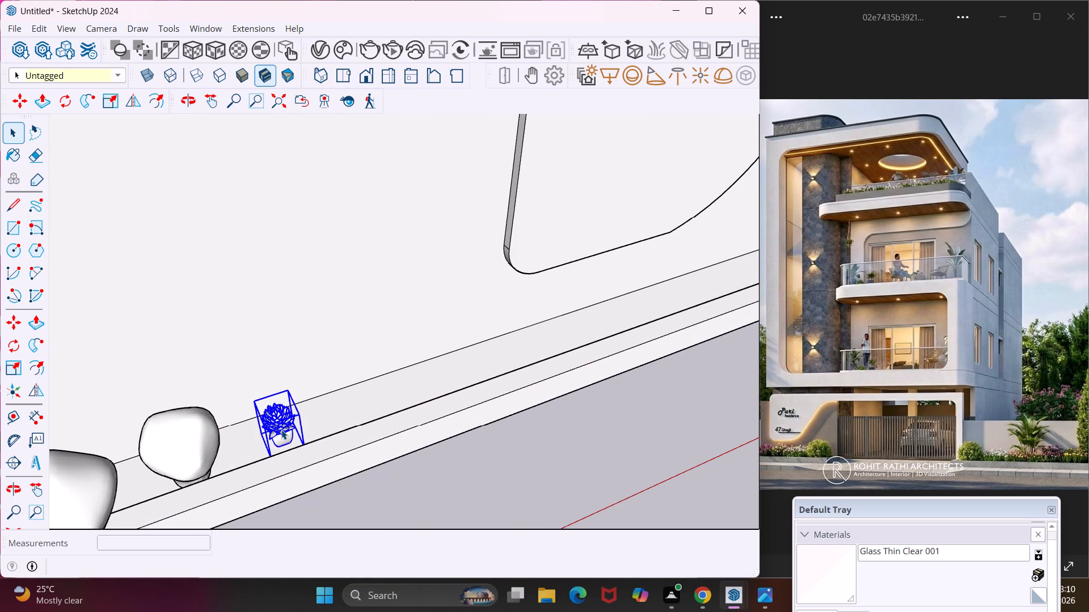
left_click(37, 363)
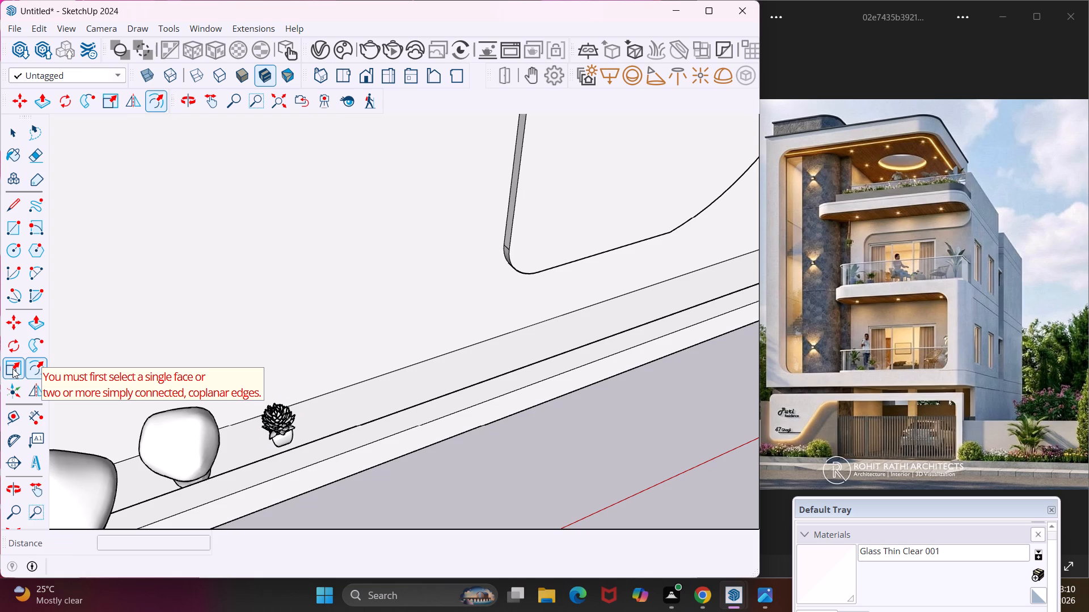
left_click(12, 368)
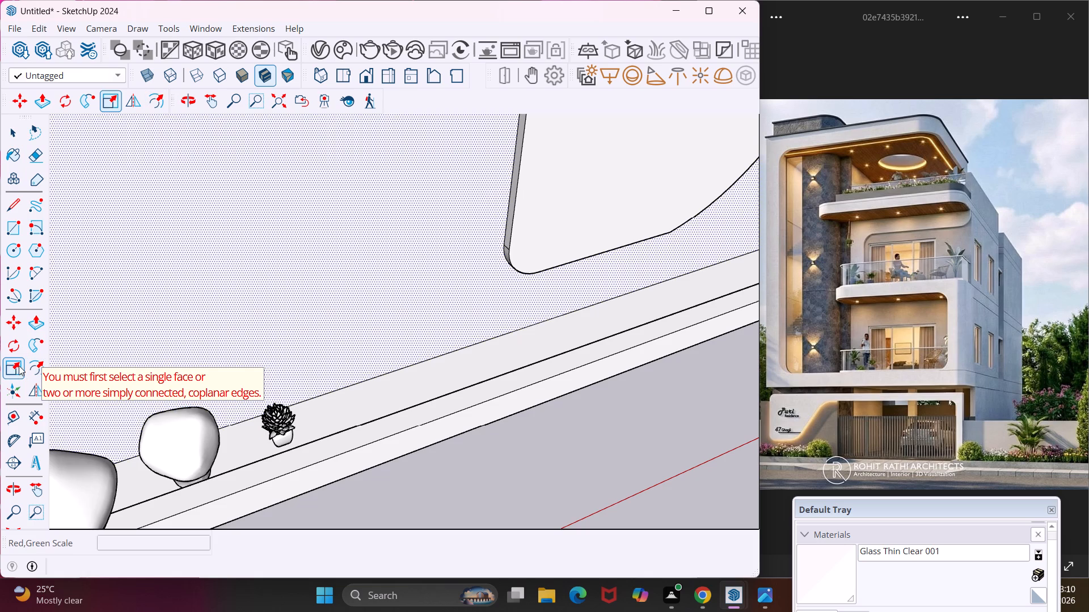
key("Escape")
key("space")
left_click(281, 424)
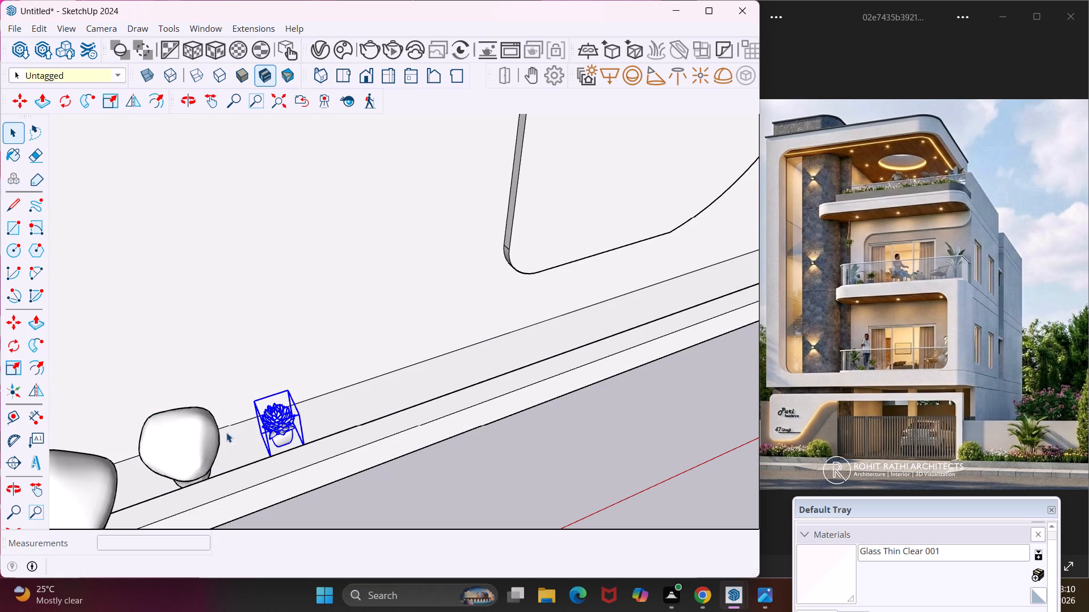
left_click(21, 363)
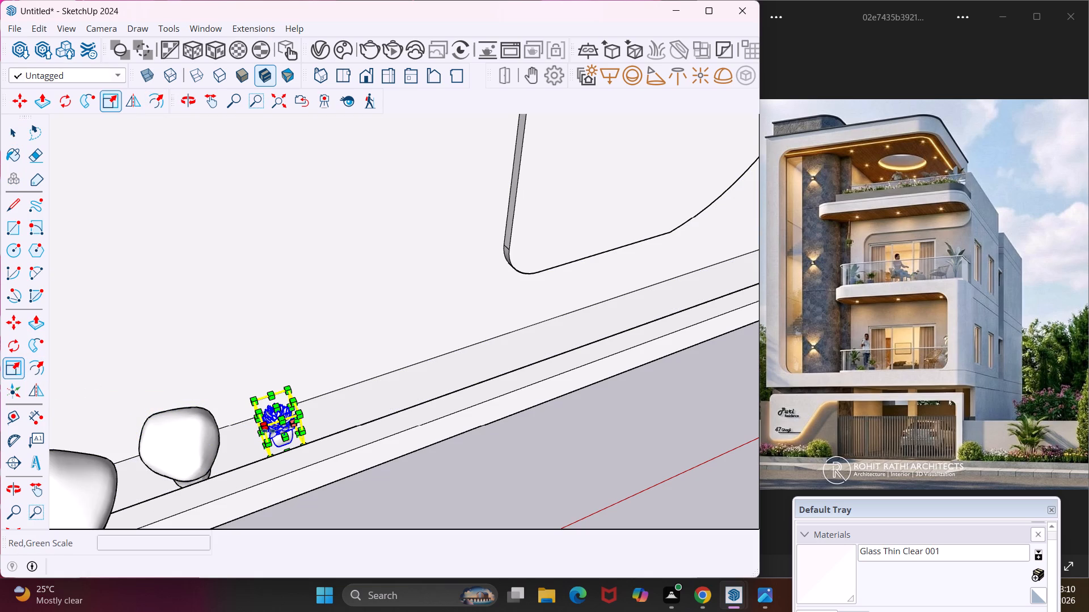
left_click(268, 429)
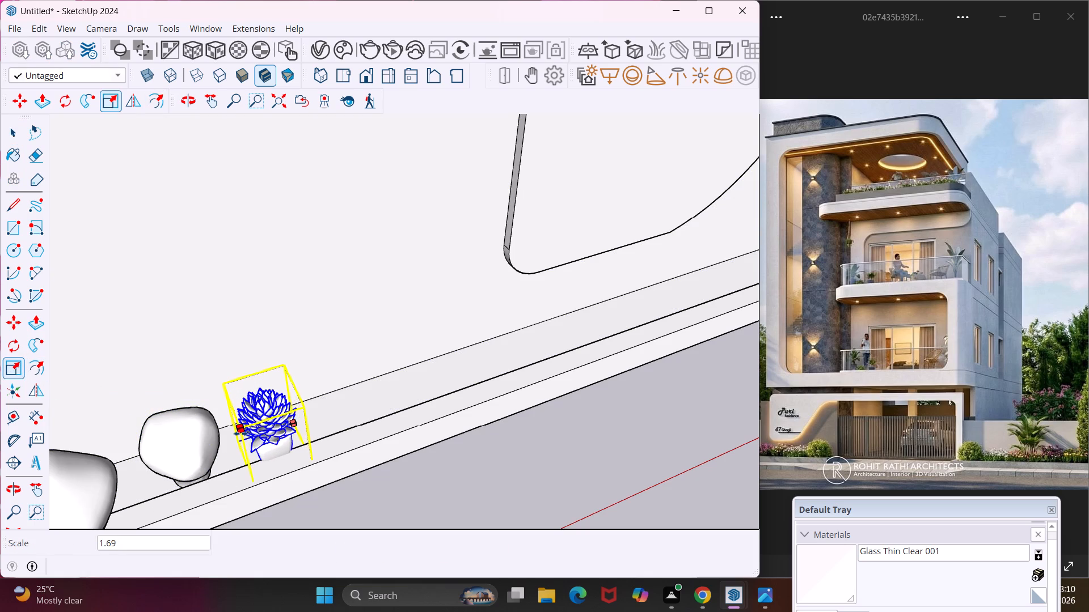
left_click(236, 436)
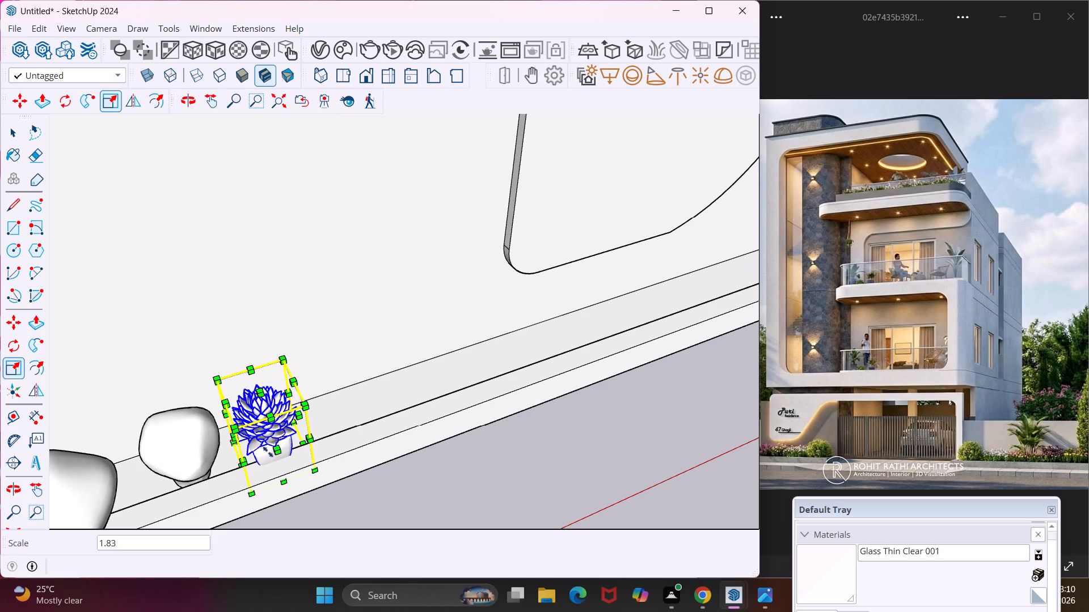
key("Escape")
key("space")
Move the enlarged succulent about 2 1/16" back from the boundary ledge's front edge toward the wall.
left_click(278, 452)
middle_click_drag(305, 440, 217, 440)
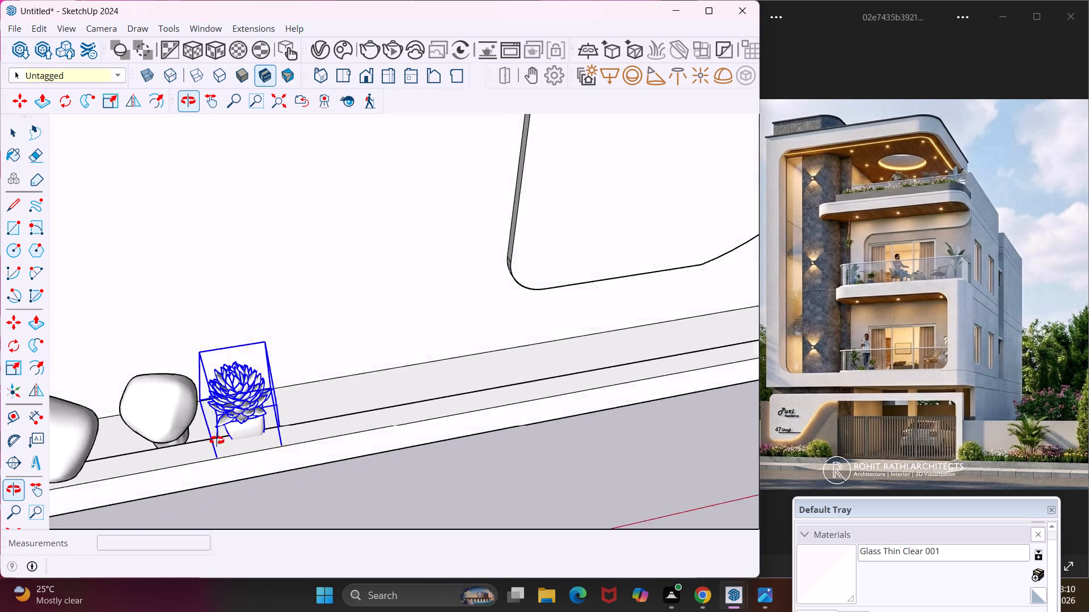
middle_click_drag(217, 440, 88, 441)
scroll(244, 367, "up", 7)
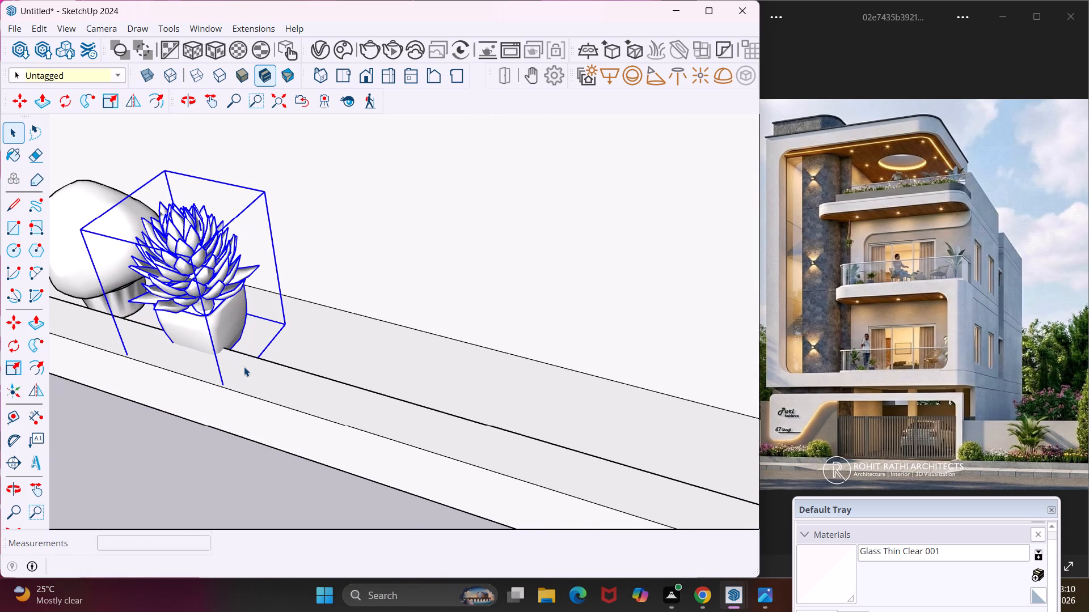
key("m")
left_click(292, 355)
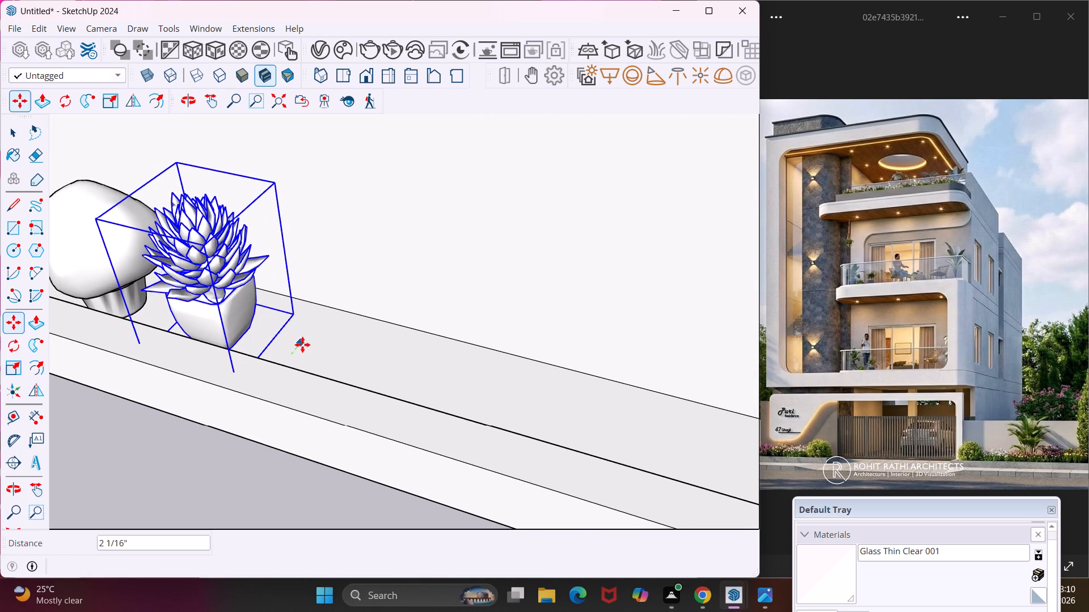
left_click(302, 345)
middle_click_drag(272, 345, 362, 322)
scroll(362, 320, "down", 2)
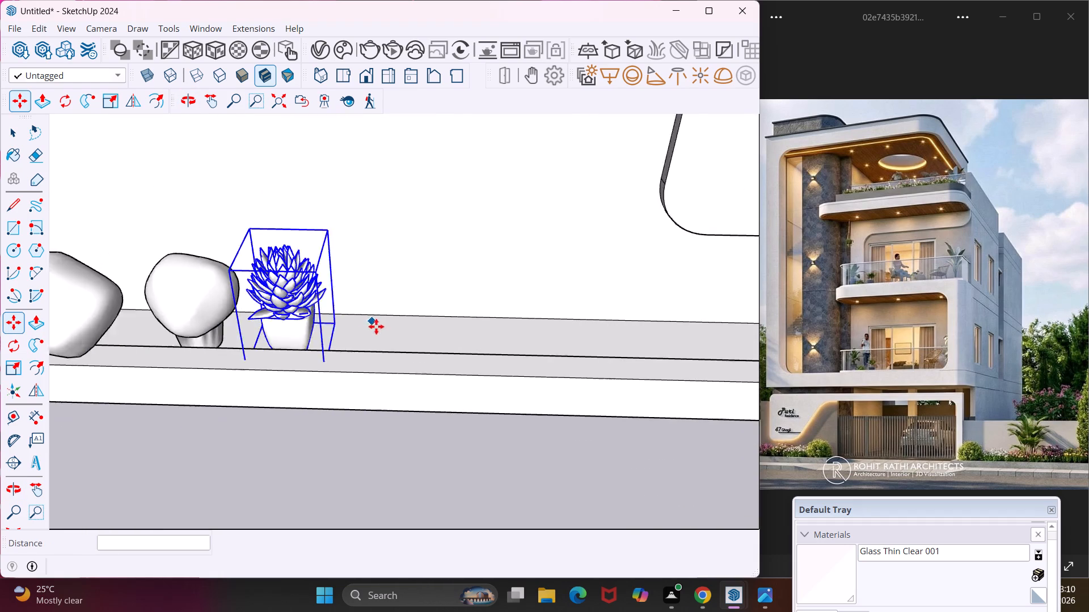
scroll(376, 326, "down", 5)
Move the smaller rounded plant on the boundary ledge about 6" along it, up against the larger rounded plant.
key("Escape")
key("space")
left_click(232, 324)
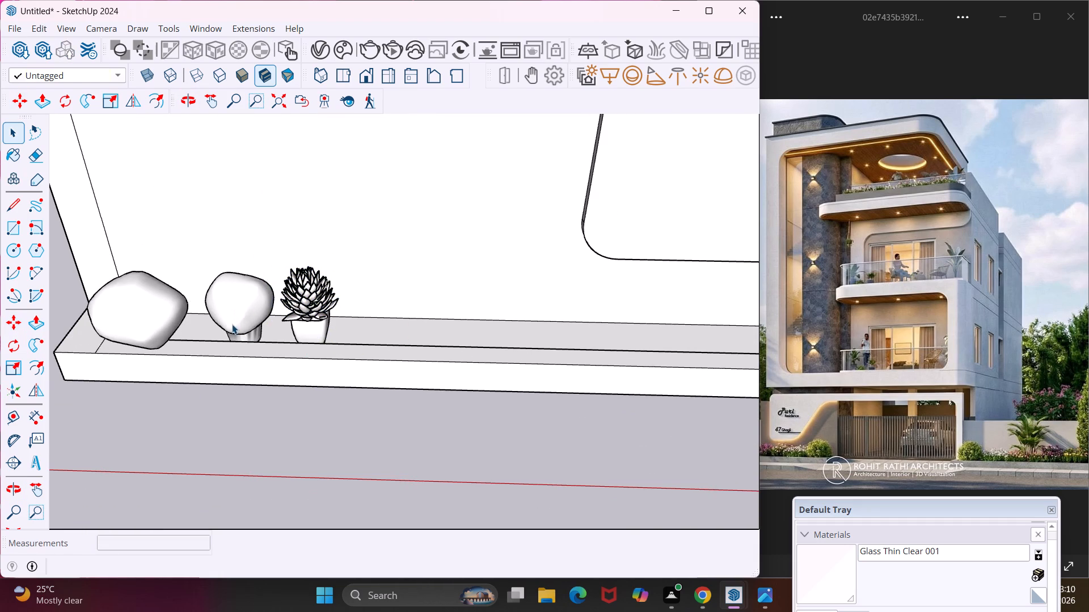
key("m")
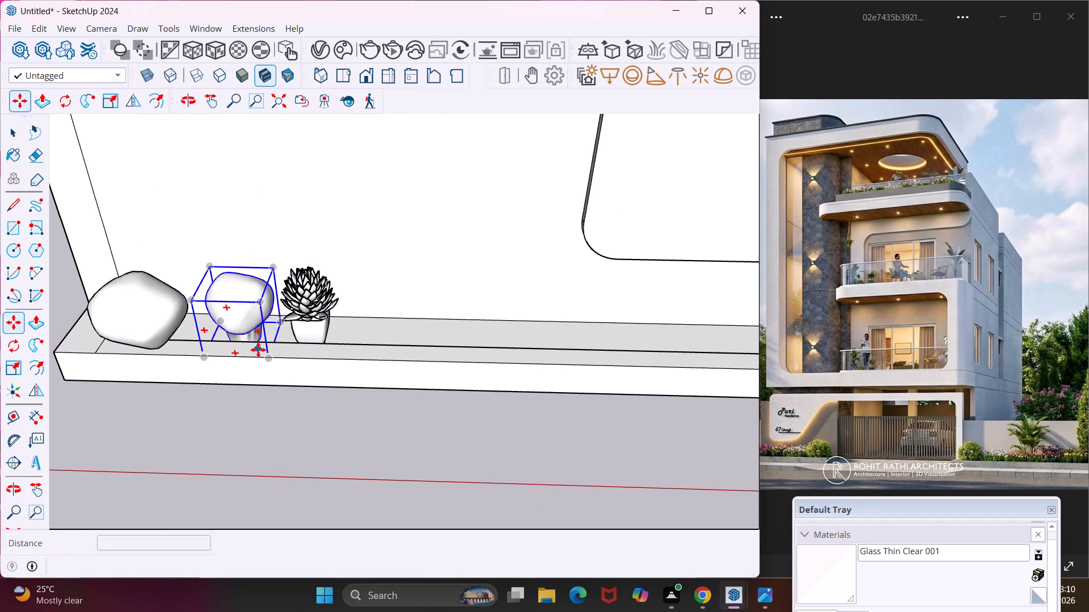
left_click(258, 350)
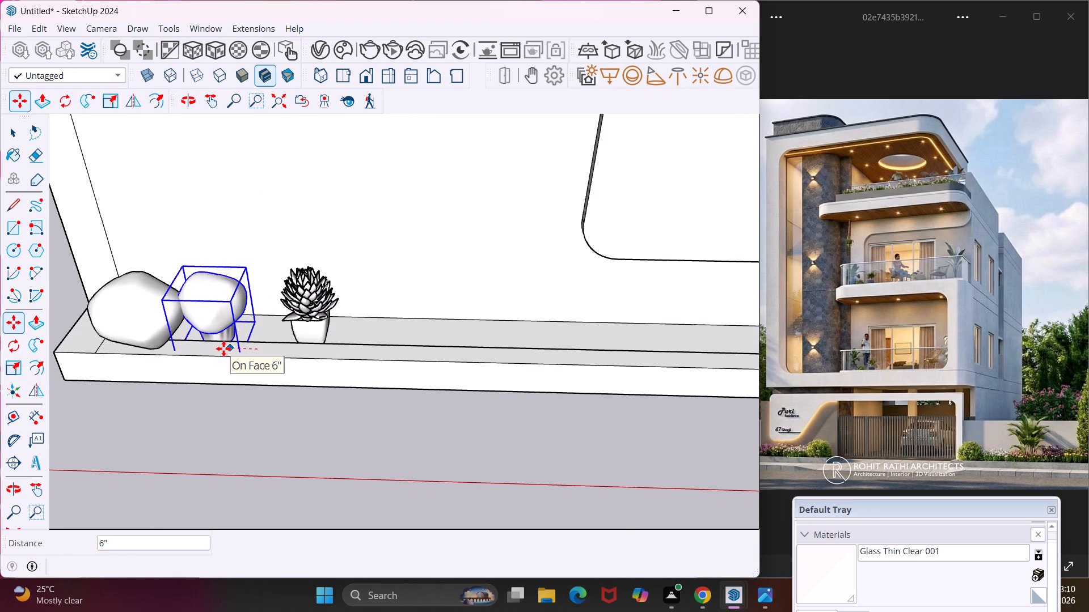
left_click(223, 348)
key("Escape")
key("space")
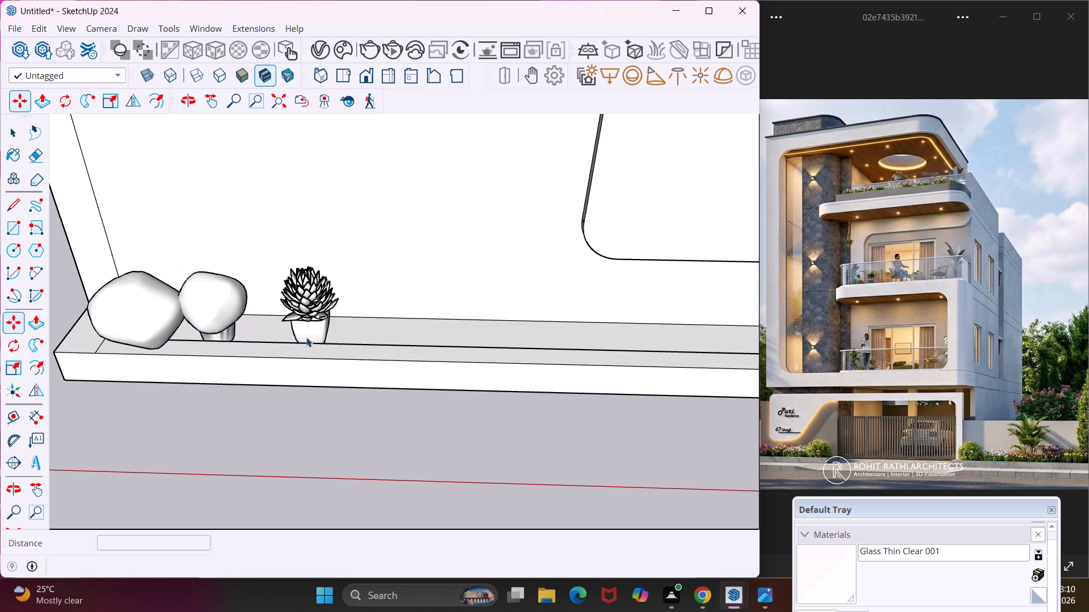
Move the succulent about 9 1/8" along the boundary ledge to sit against the smaller rounded plant.
left_click(313, 331)
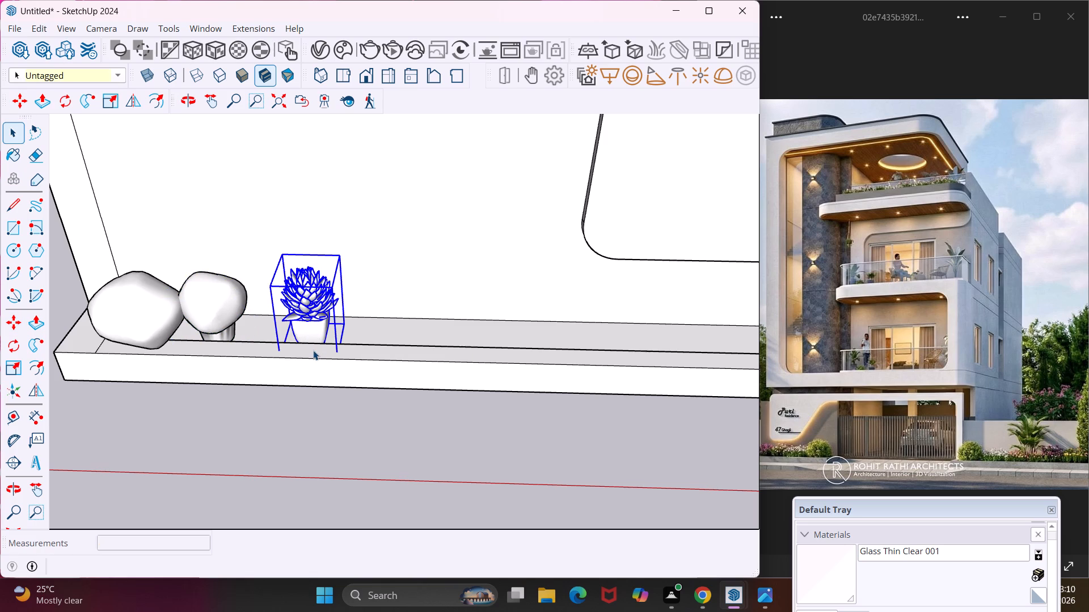
key("m")
left_click(313, 354)
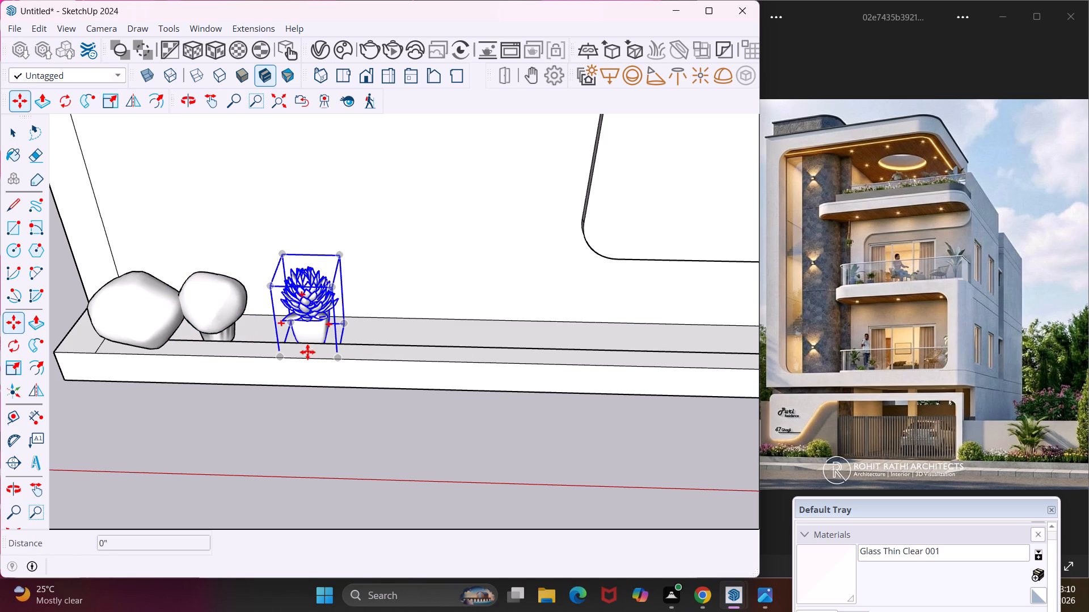
left_click(271, 353)
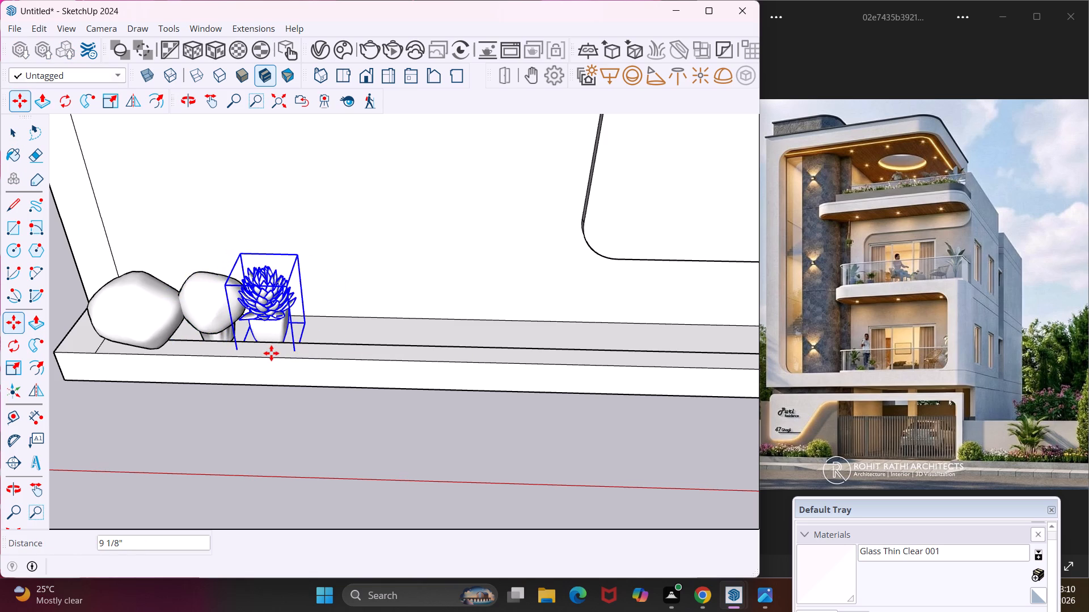
key("Escape")
key("space")
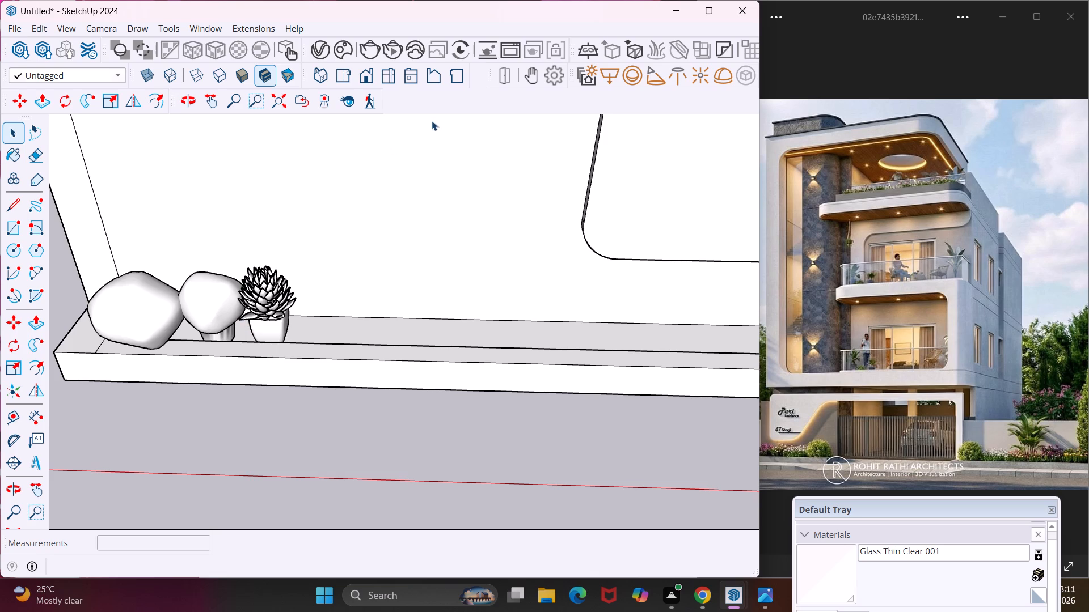
Place Potted Plant 02 from Chaos Cosmos on the middle balcony's floor, near the railing's curved corner.
left_click(349, 50)
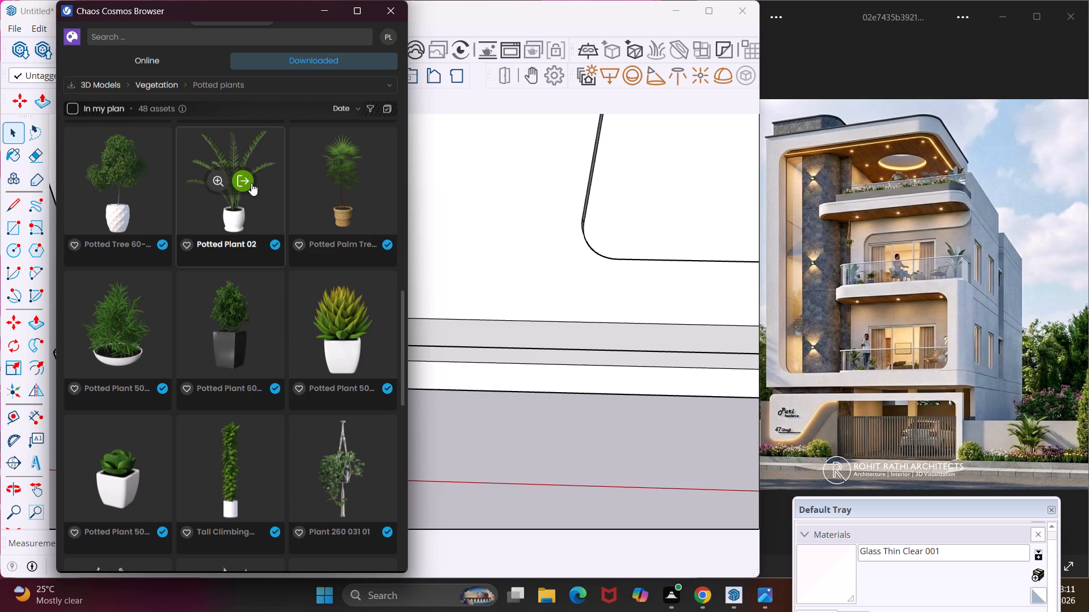
scroll(251, 183, "down", 2)
scroll(251, 184, "up", 2)
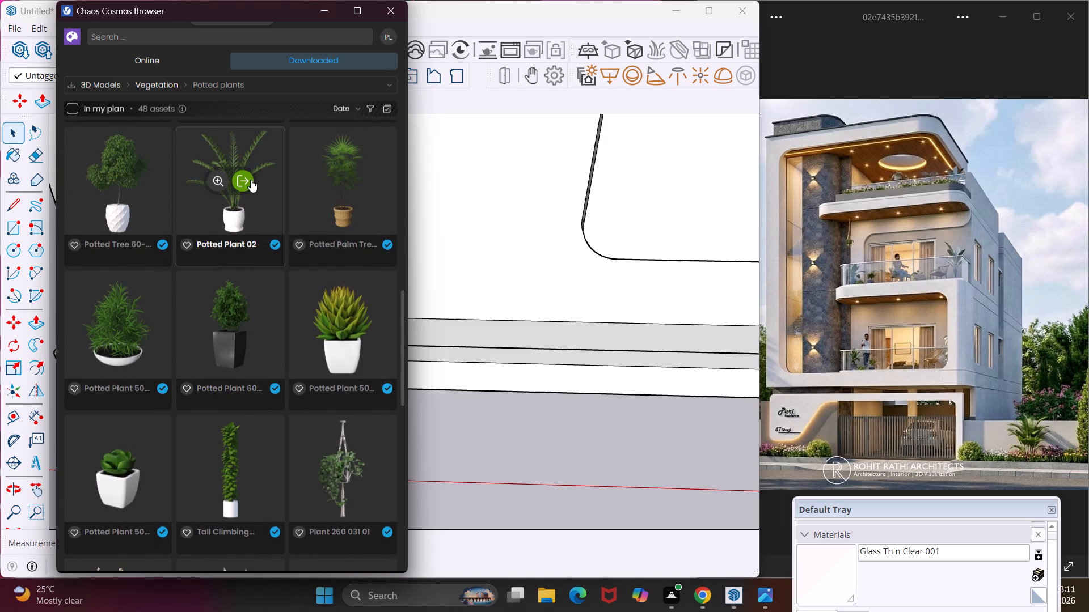
left_click(244, 176)
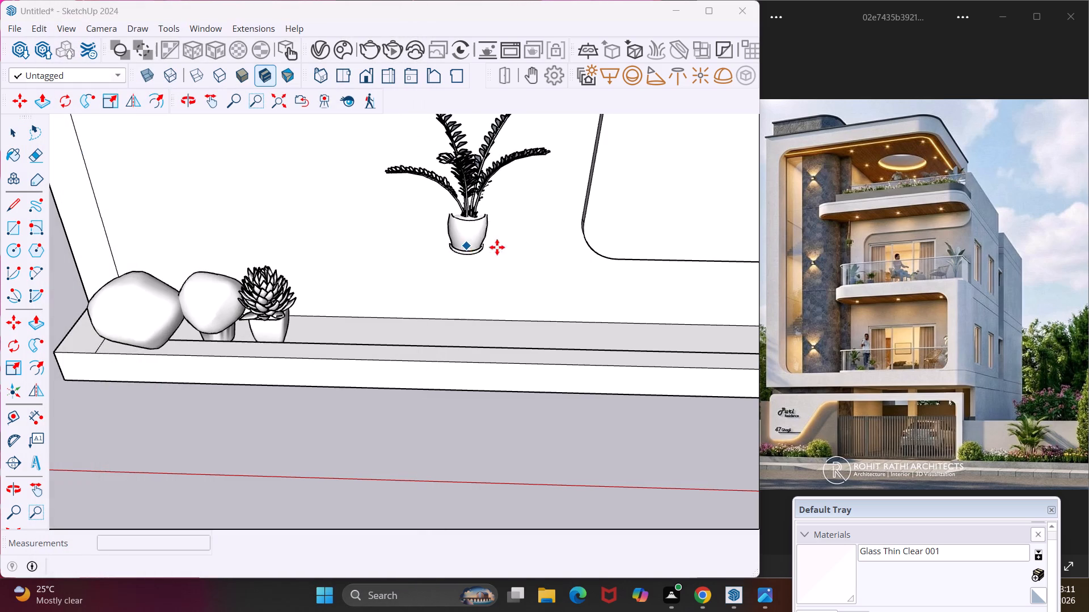
scroll(493, 247, "down", 4)
middle_click_drag(480, 262, 246, 331)
scroll(220, 321, "down", 5)
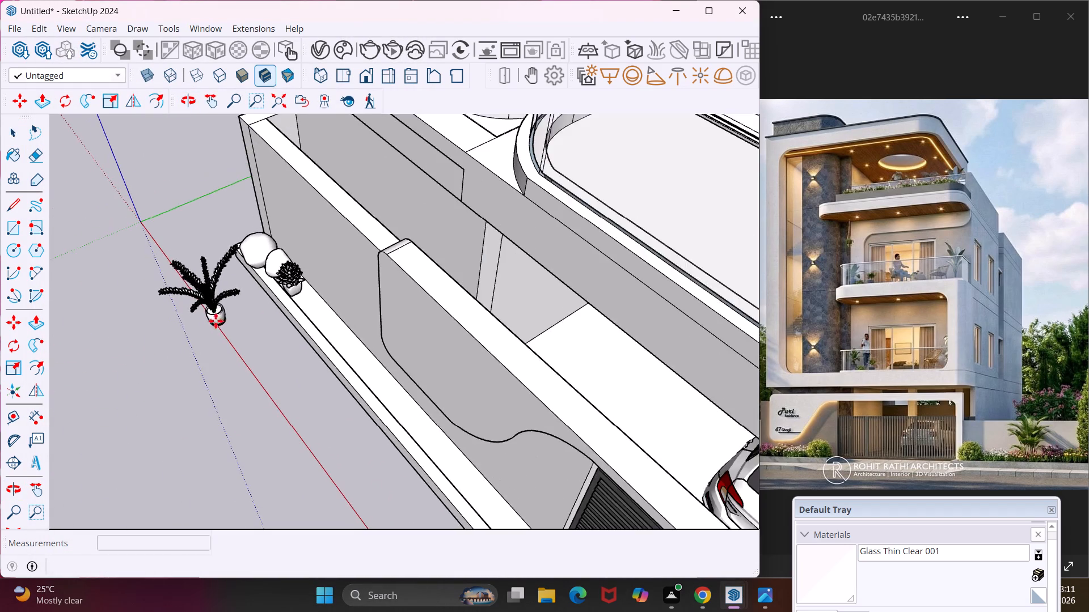
scroll(180, 325, "down", 11)
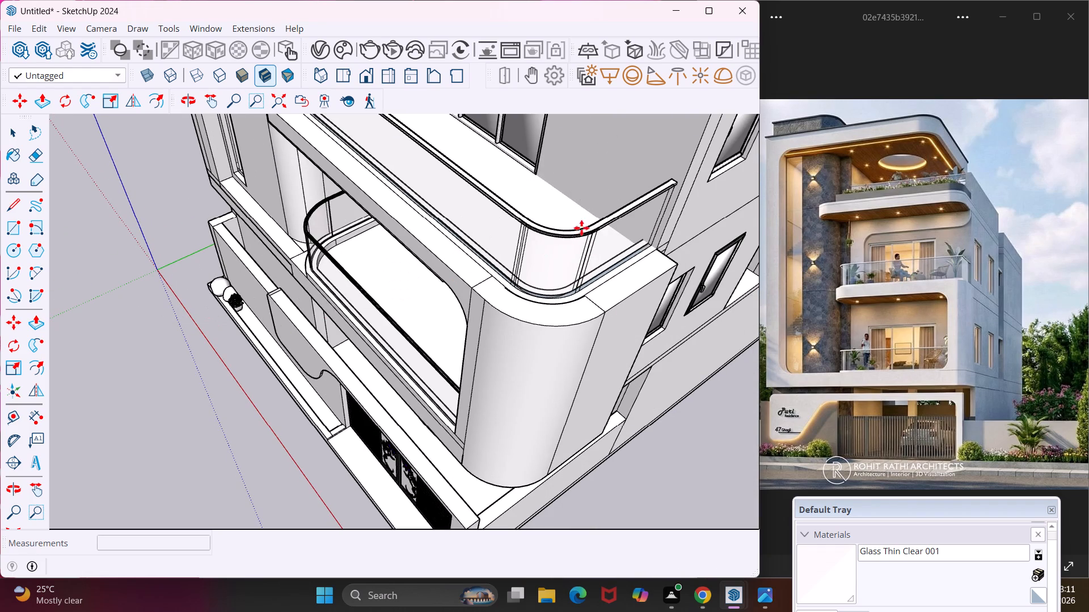
scroll(583, 227, "up", 7)
middle_click_drag(583, 226, 704, 288)
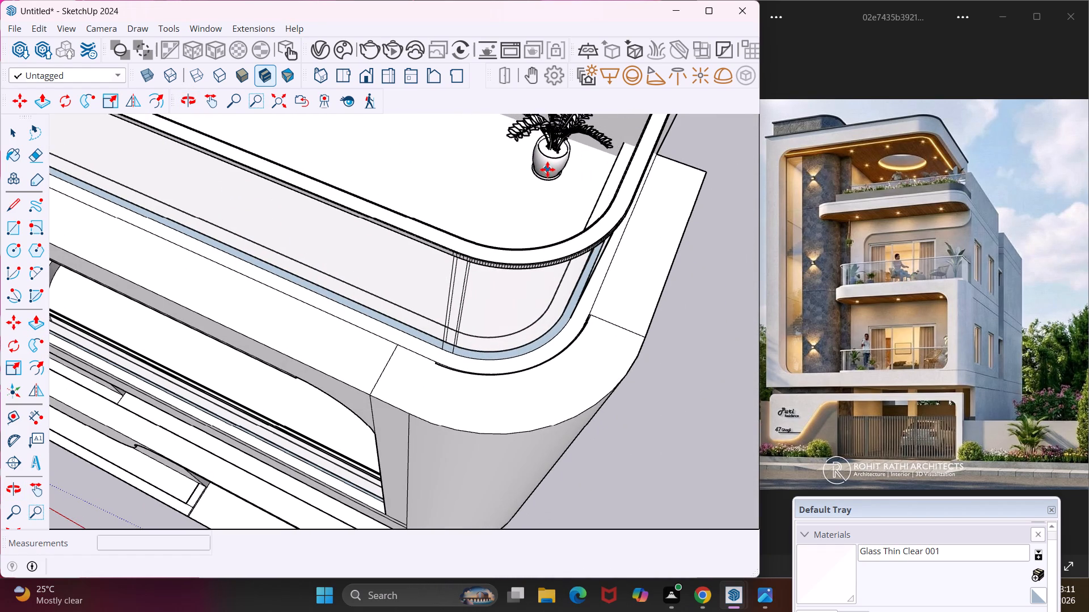
left_click(542, 181)
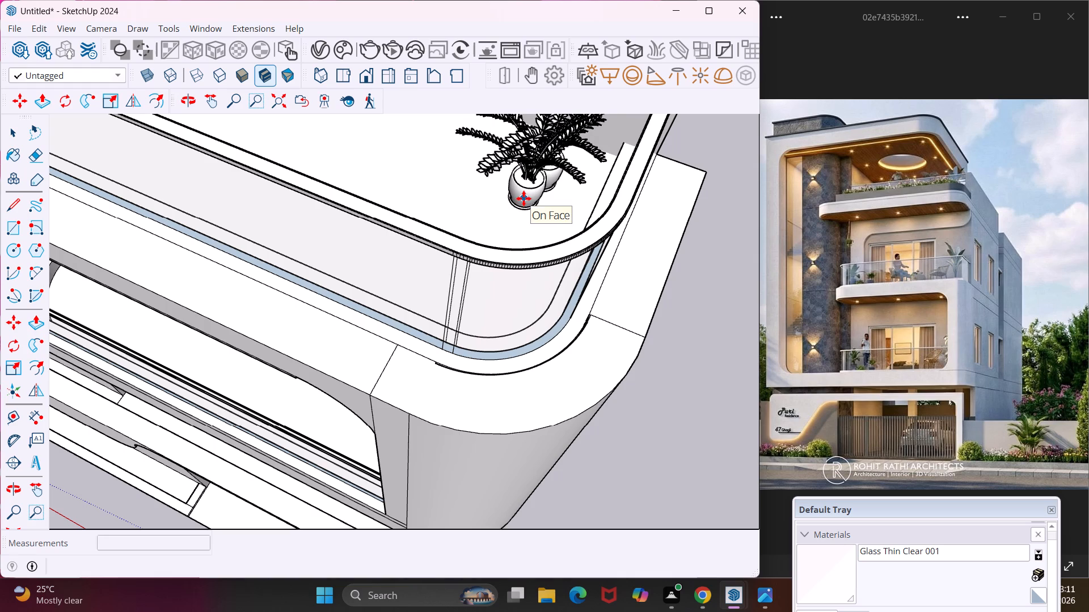
key("Escape")
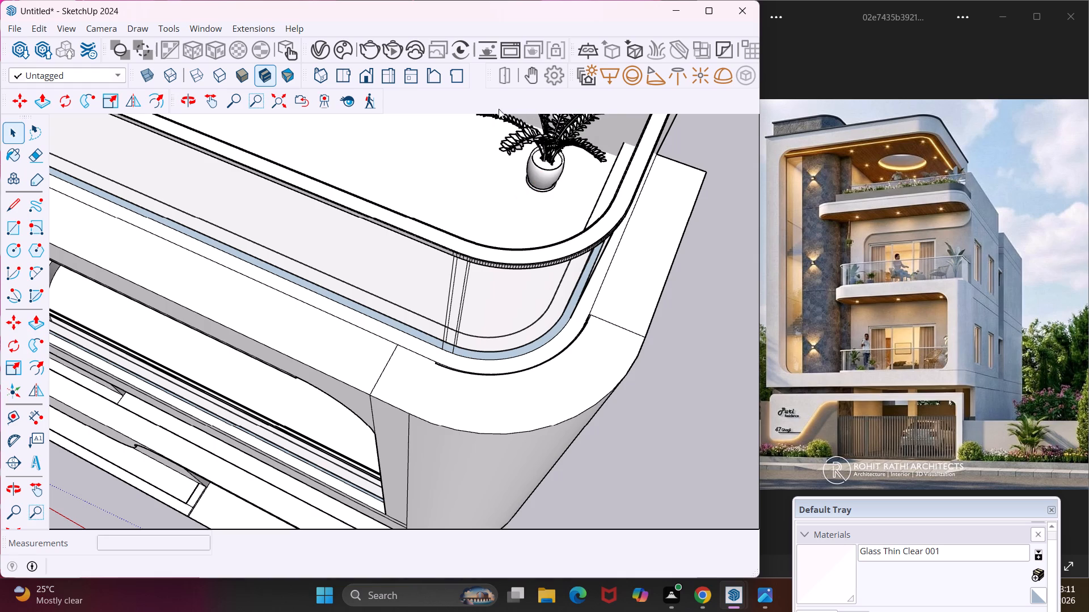
Place Plant 260 020 from Chaos Cosmos on the middle balcony's floor, at the end opposite the fern-like potted plant.
left_click(348, 50)
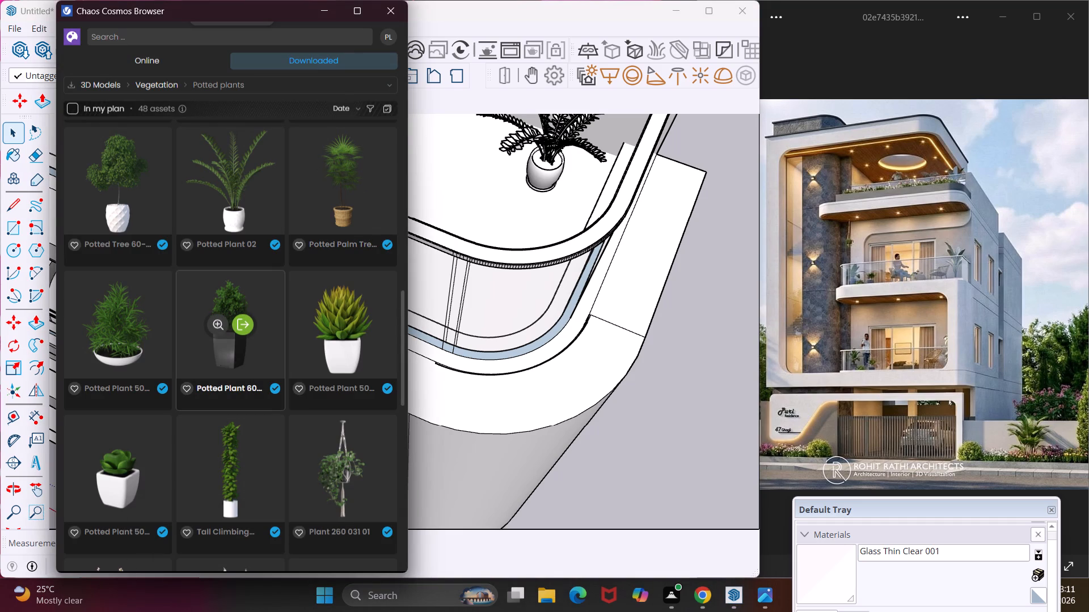
scroll(284, 286, "down", 4)
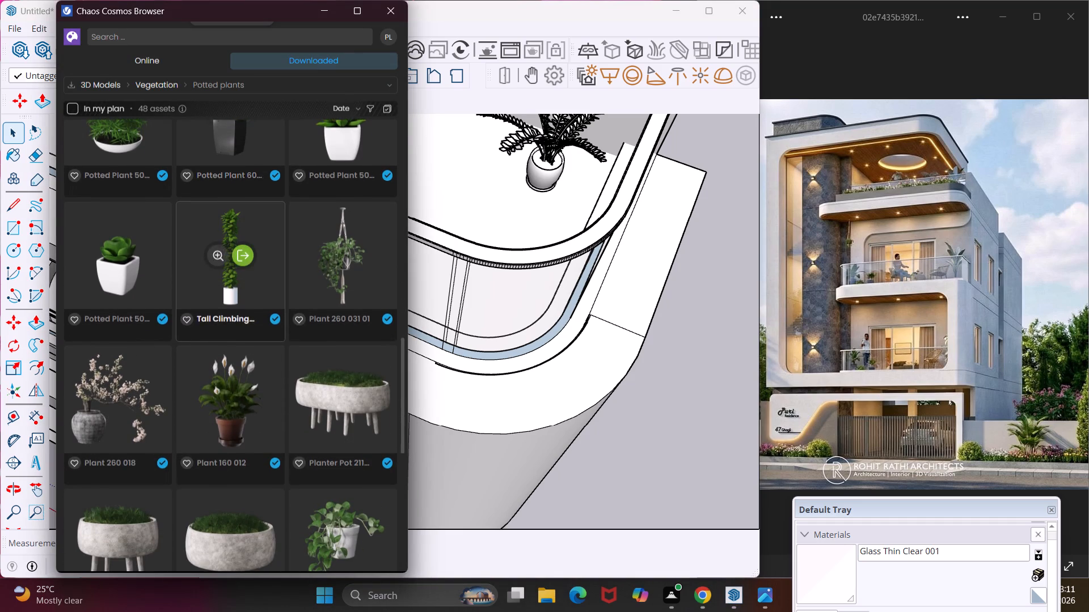
scroll(284, 286, "down", 4)
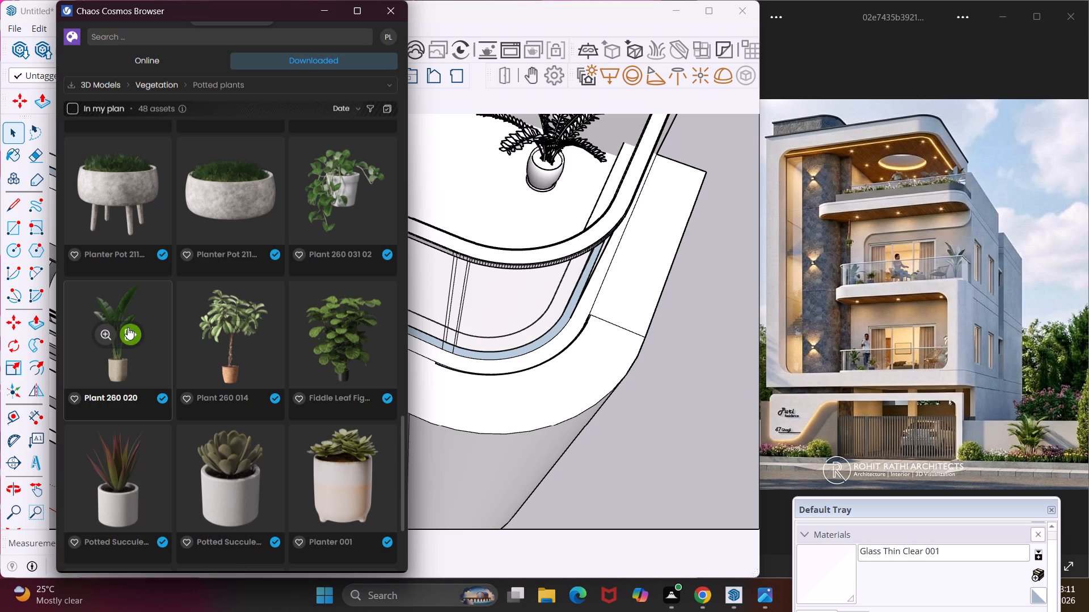
left_click(128, 327)
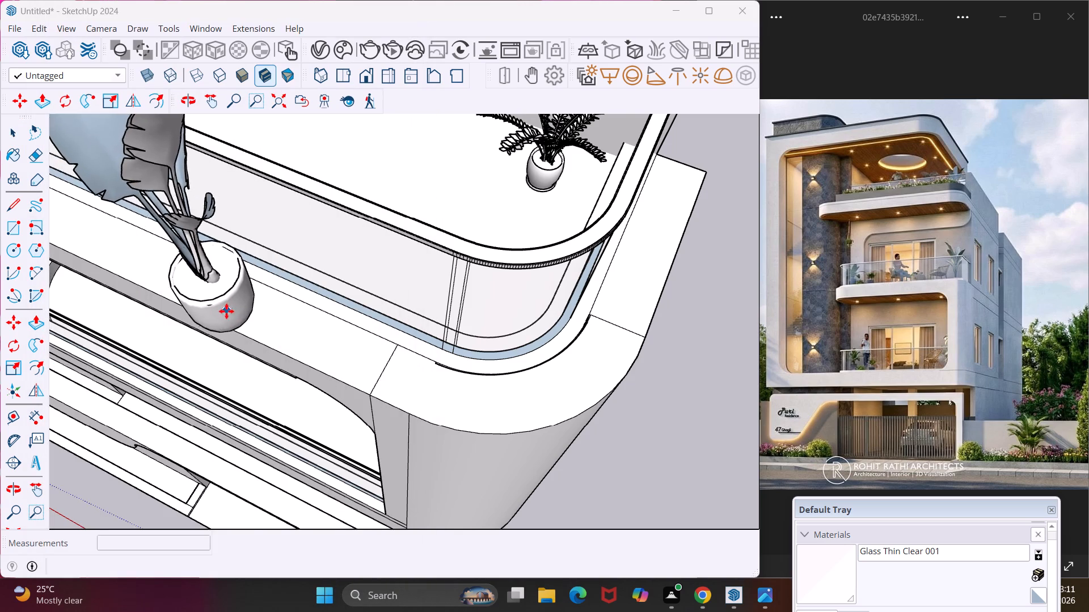
scroll(225, 313, "down", 16)
middle_click_drag(221, 319, 499, 219)
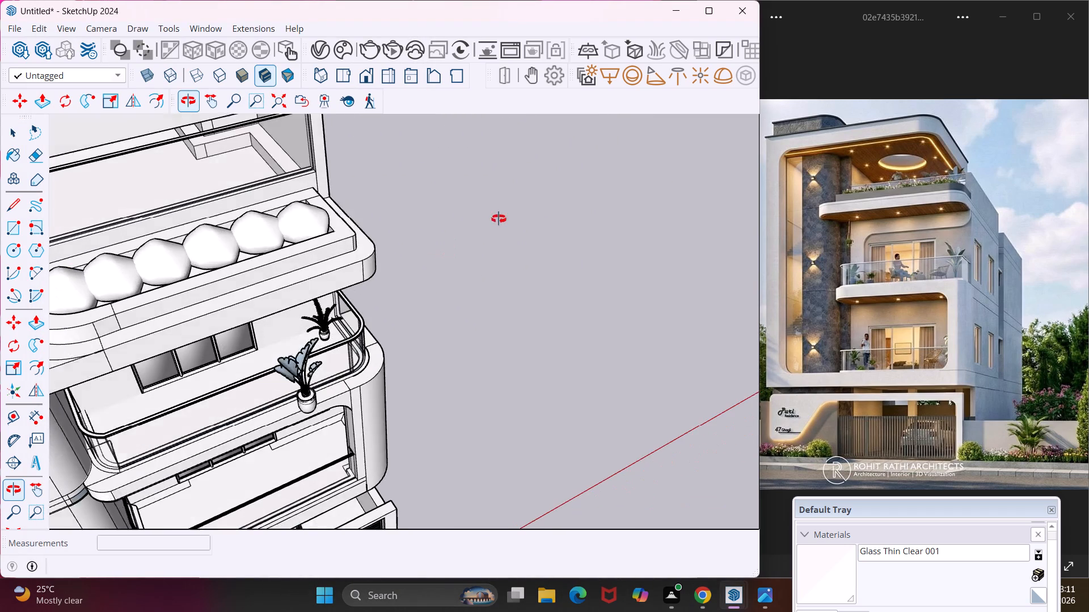
middle_click_drag(499, 219, 499, 218)
scroll(136, 405, "up", 9)
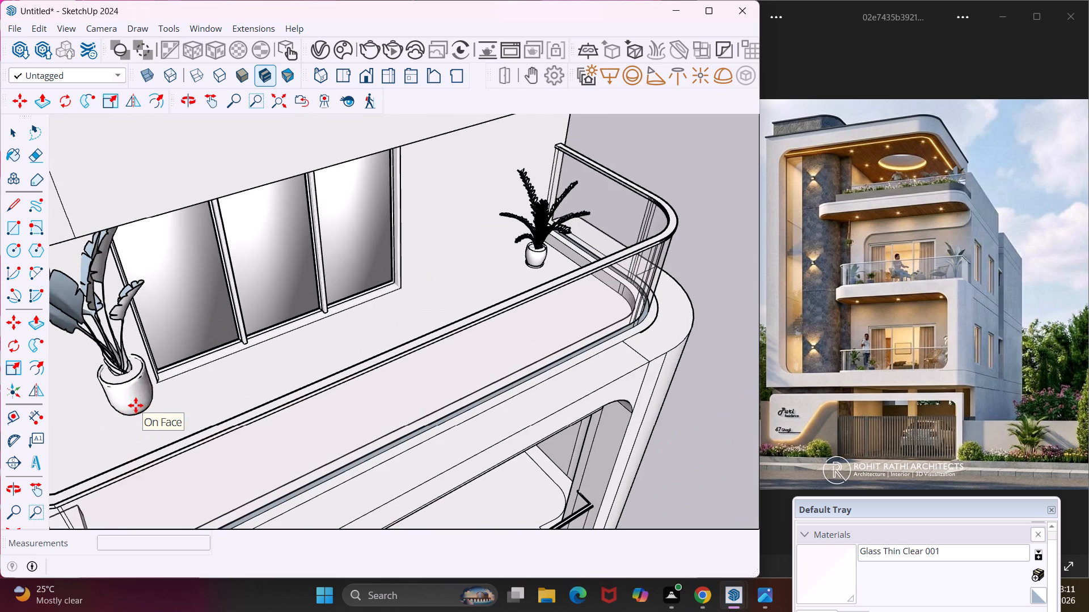
middle_click_drag(135, 406, 74, 413)
middle_click_drag(78, 395, 0, 401)
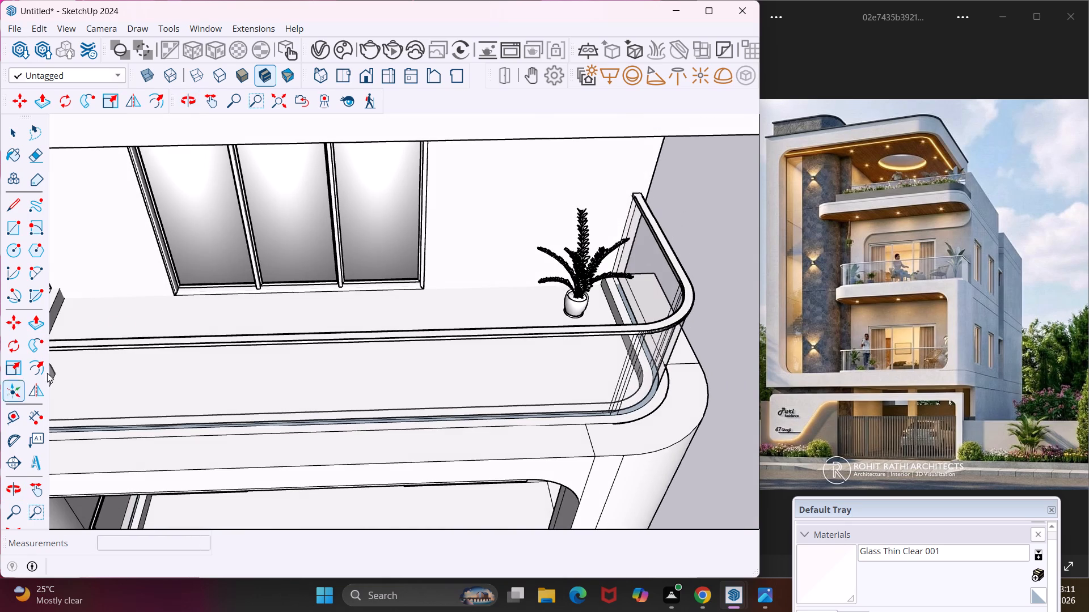
scroll(117, 319, "up", 3)
middle_click_drag(112, 320, 46, 331)
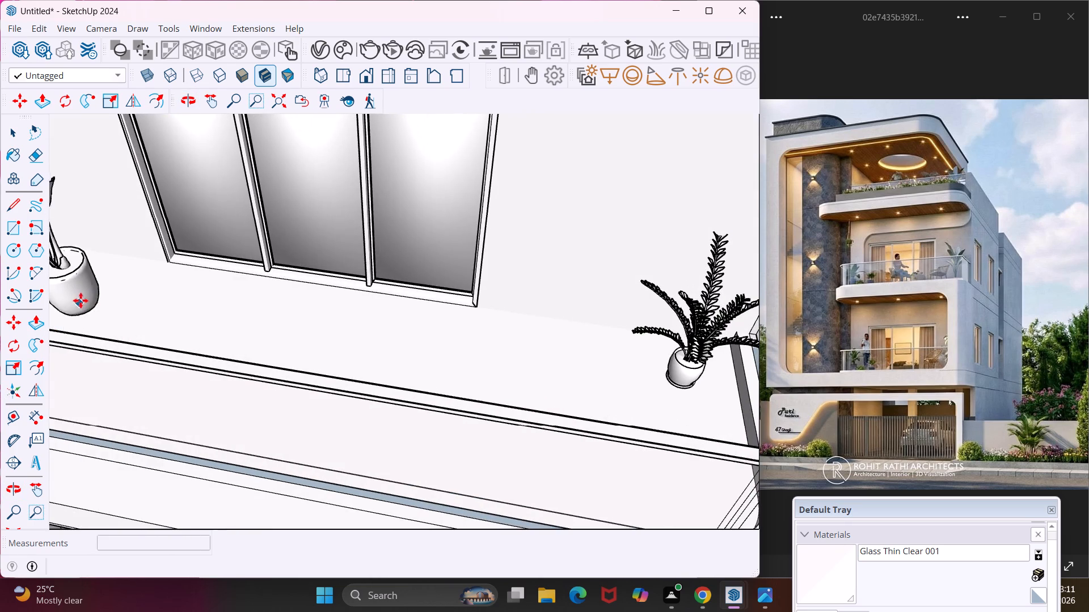
scroll(83, 295, "down", 7)
left_click(86, 292)
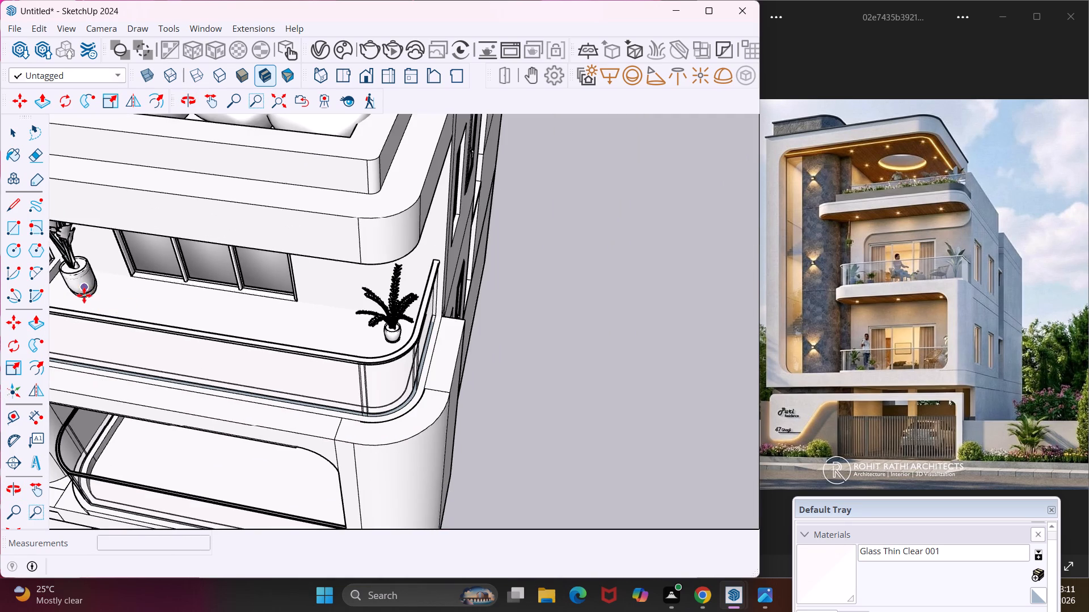
Place a second Plant 260 020 on the lower balcony's floor, near the wall beside the railing's curved corner.
middle_click_drag(78, 390, 187, 275)
scroll(187, 274, "down", 5)
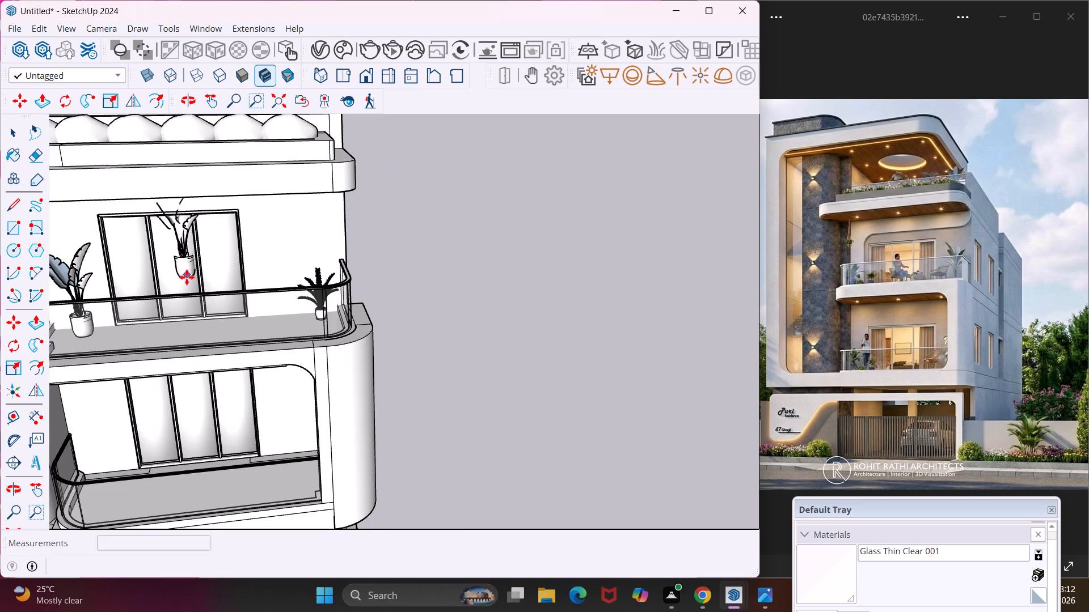
scroll(187, 277, "down", 3)
middle_click_drag(130, 403, 73, 437)
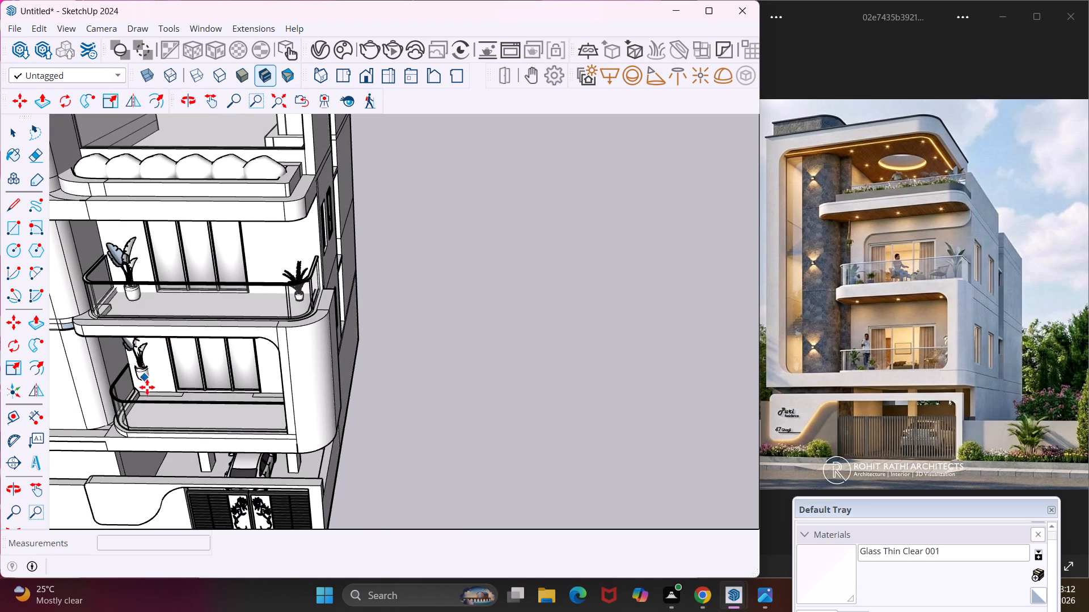
scroll(150, 393, "up", 10)
middle_click_drag(131, 415, 79, 424)
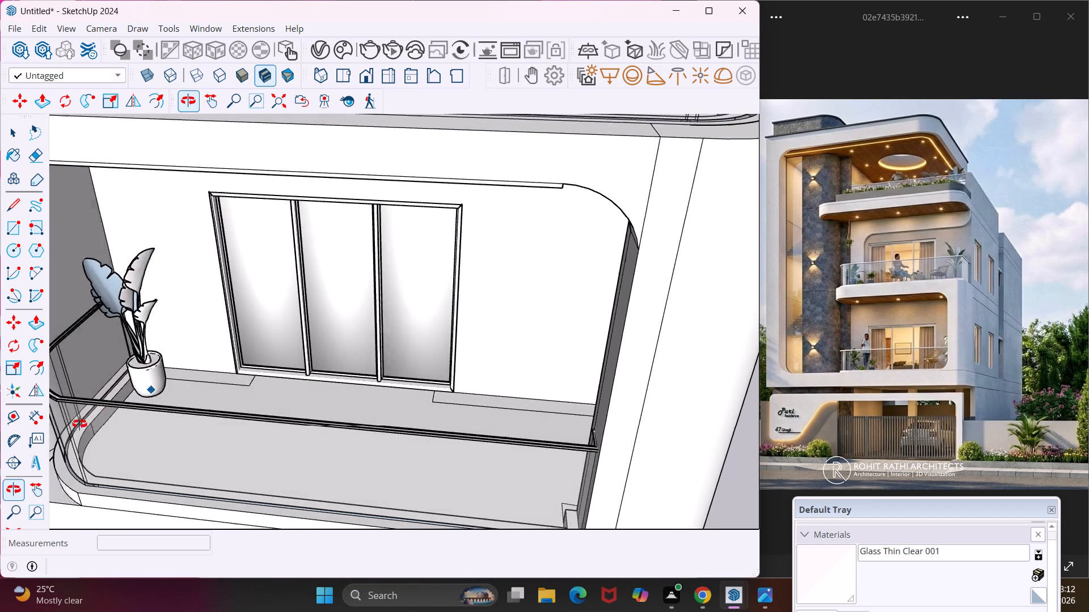
middle_click_drag(79, 424, 66, 425)
scroll(188, 383, "up", 8)
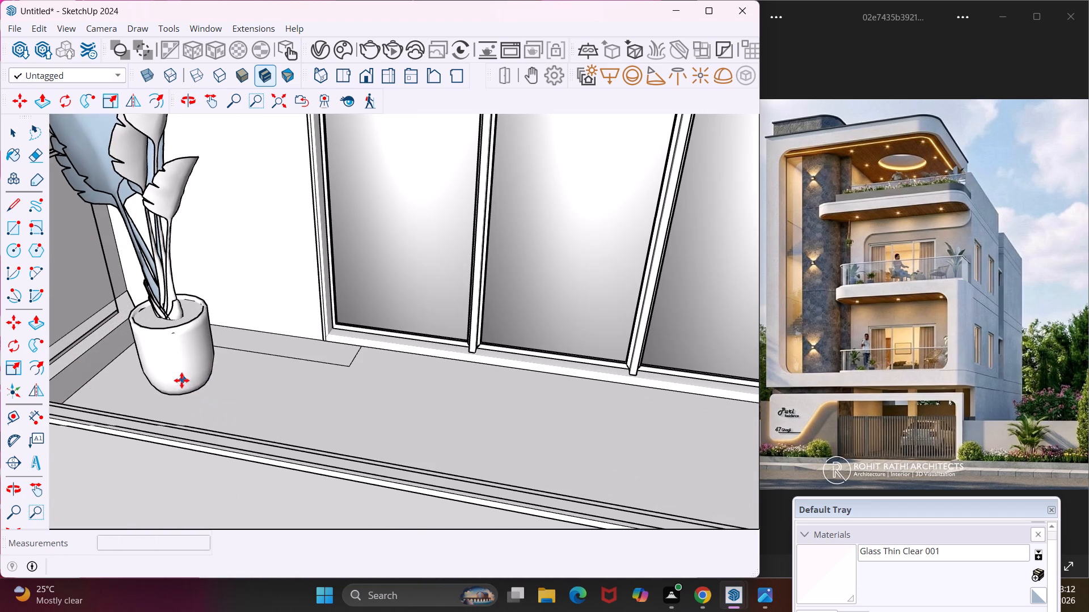
left_click(175, 375)
scroll(175, 375, "down", 10)
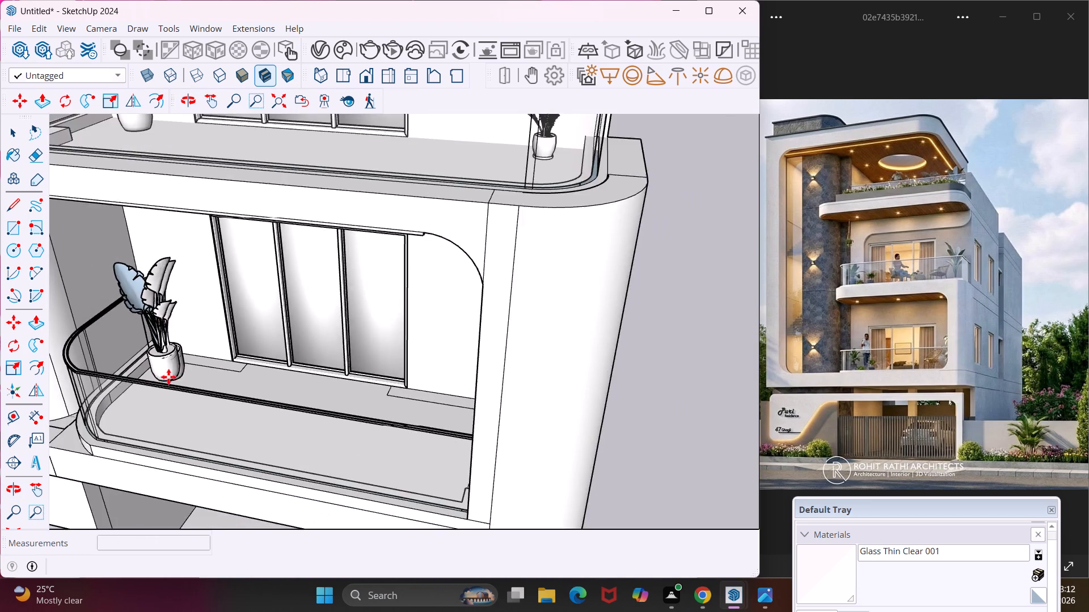
scroll(168, 377, "down", 5)
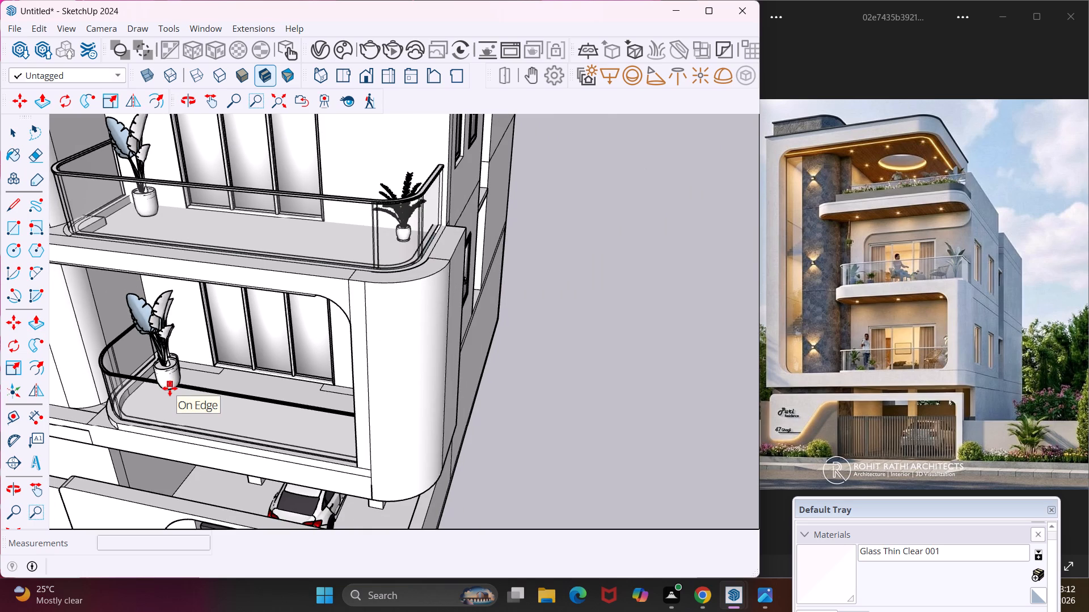
key("Escape")
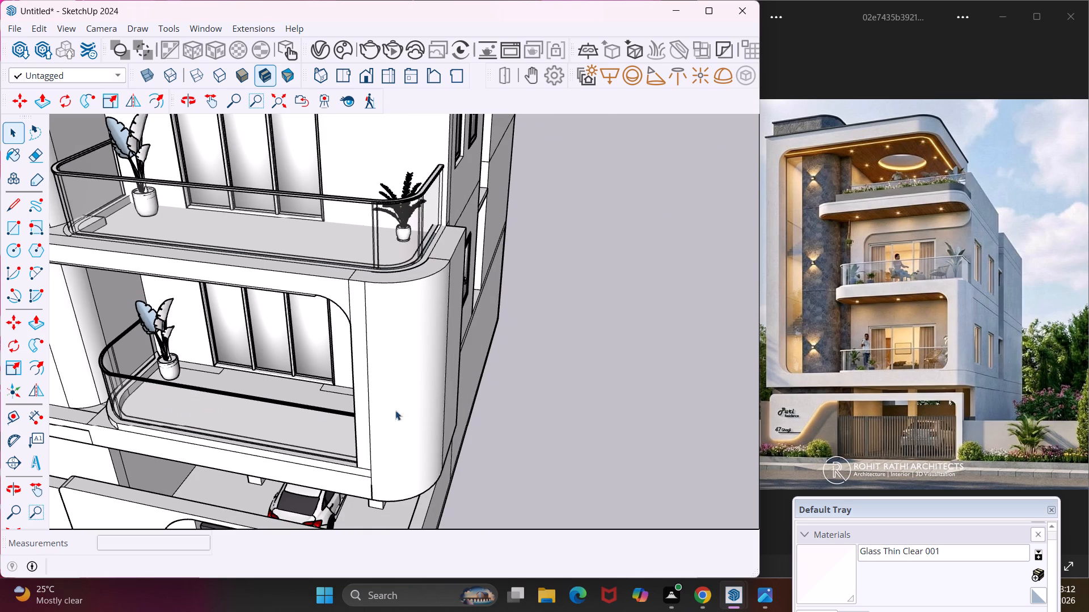
left_click(516, 407)
Scale the fern-like potted plant at the middle balcony's curved corner vertically by a factor of 2.00.
middle_click_drag(396, 185, 568, 261)
left_click(377, 215)
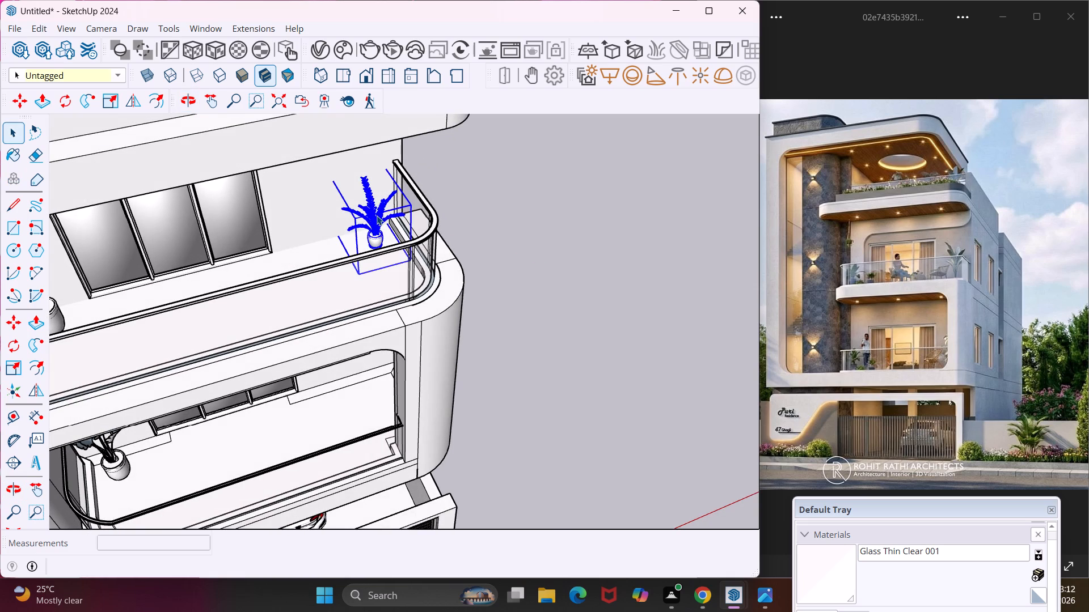
left_click(20, 367)
left_click(374, 189)
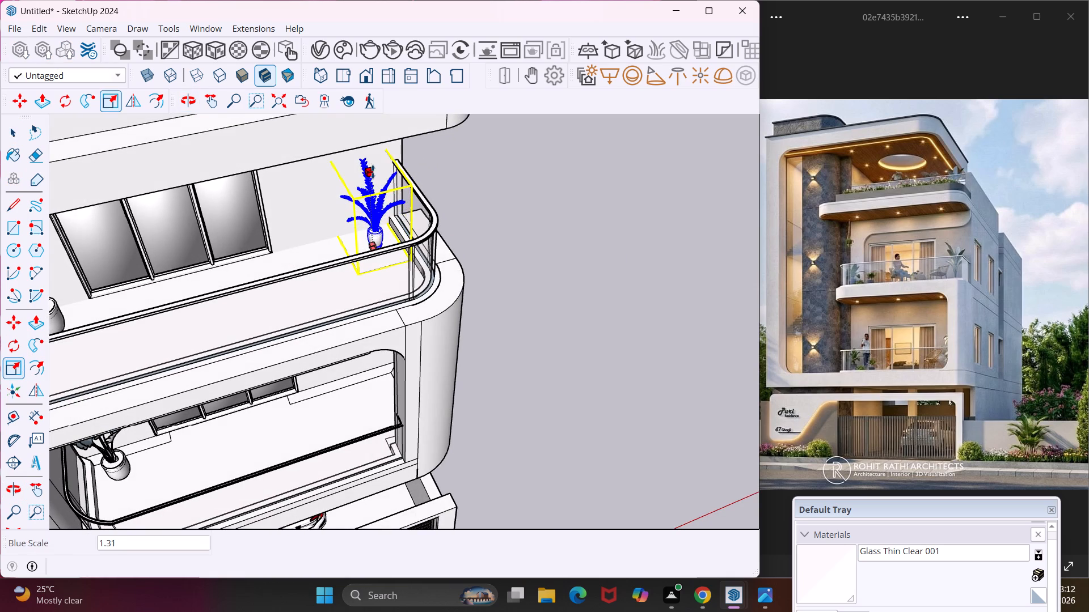
middle_click_drag(373, 172, 355, 117)
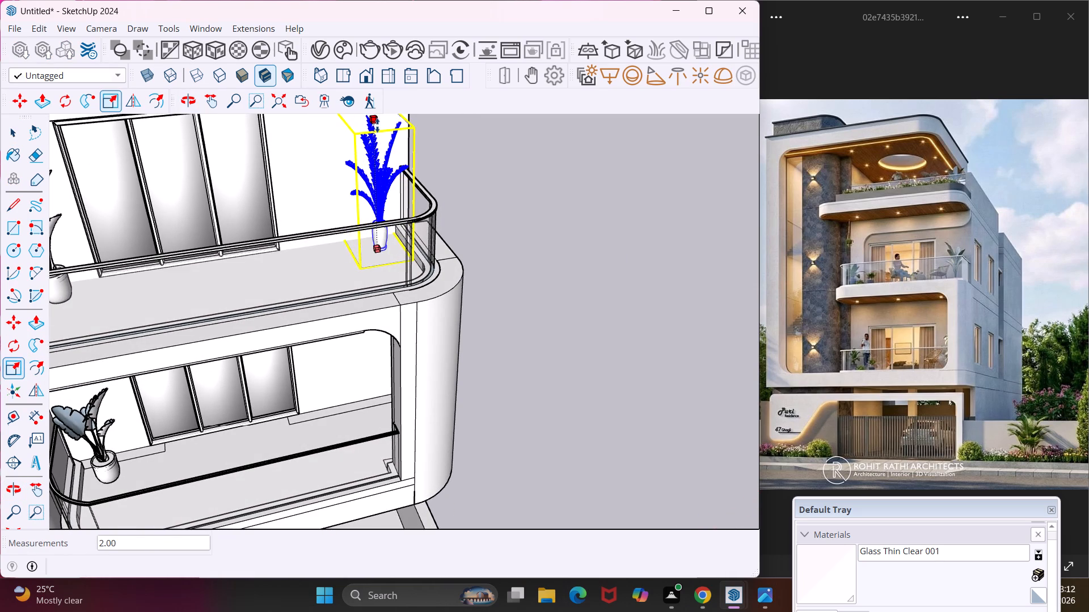
left_click(377, 125)
key("Escape")
key("space")
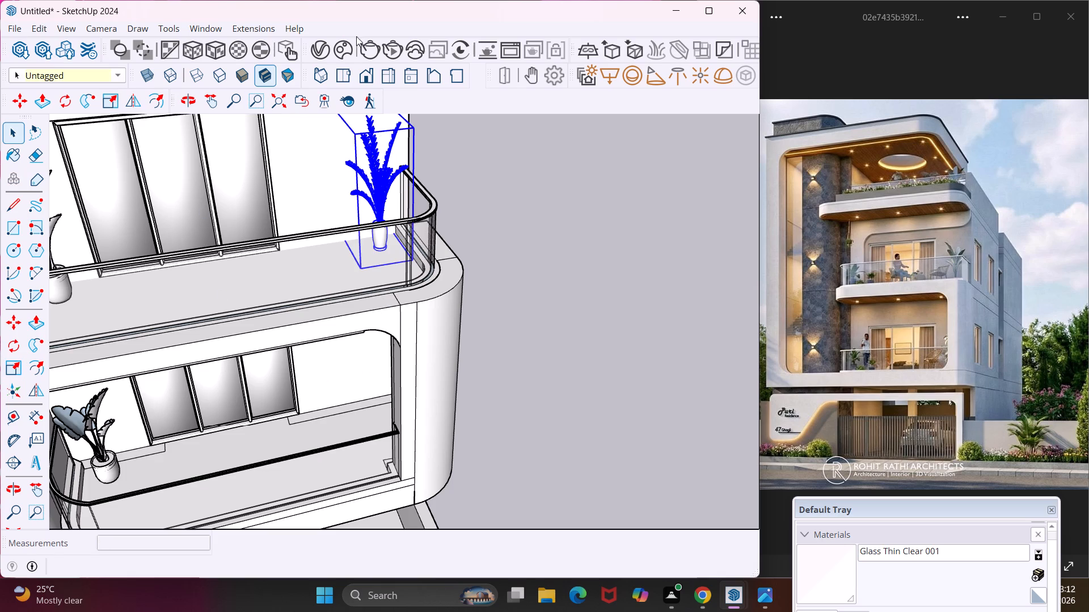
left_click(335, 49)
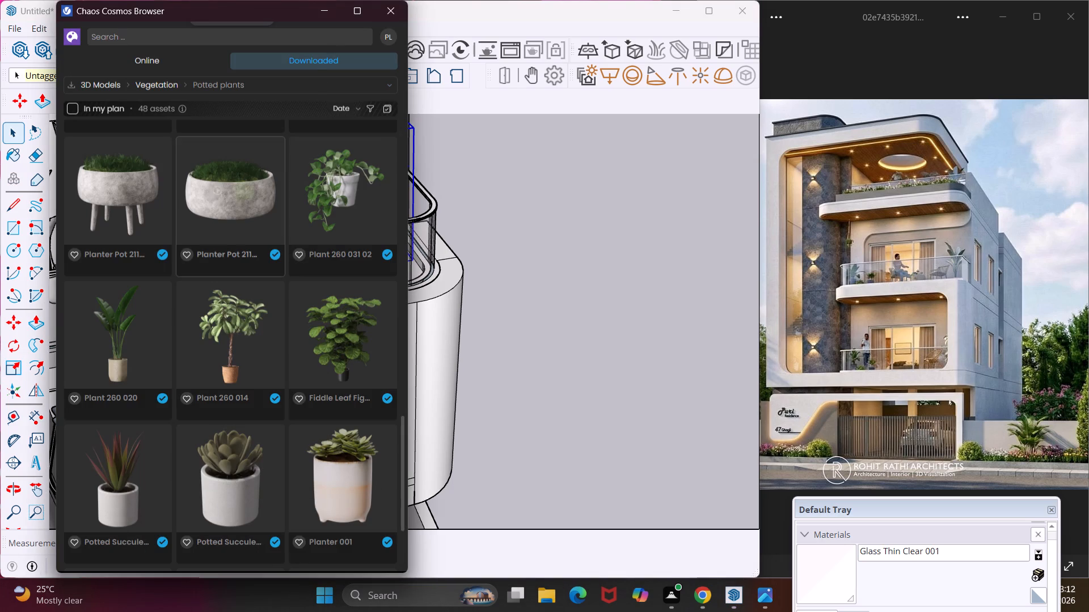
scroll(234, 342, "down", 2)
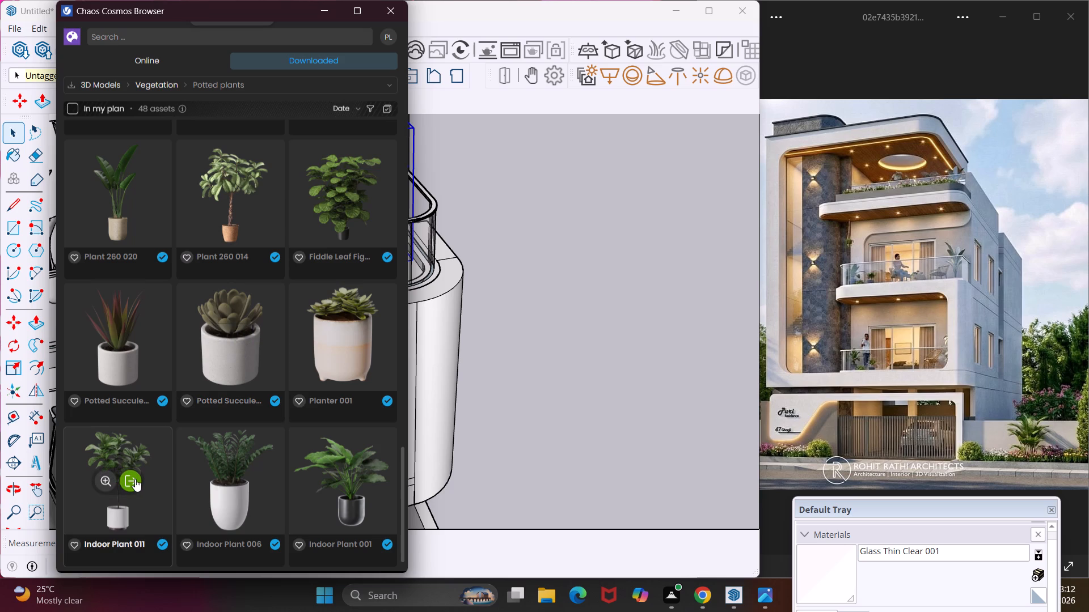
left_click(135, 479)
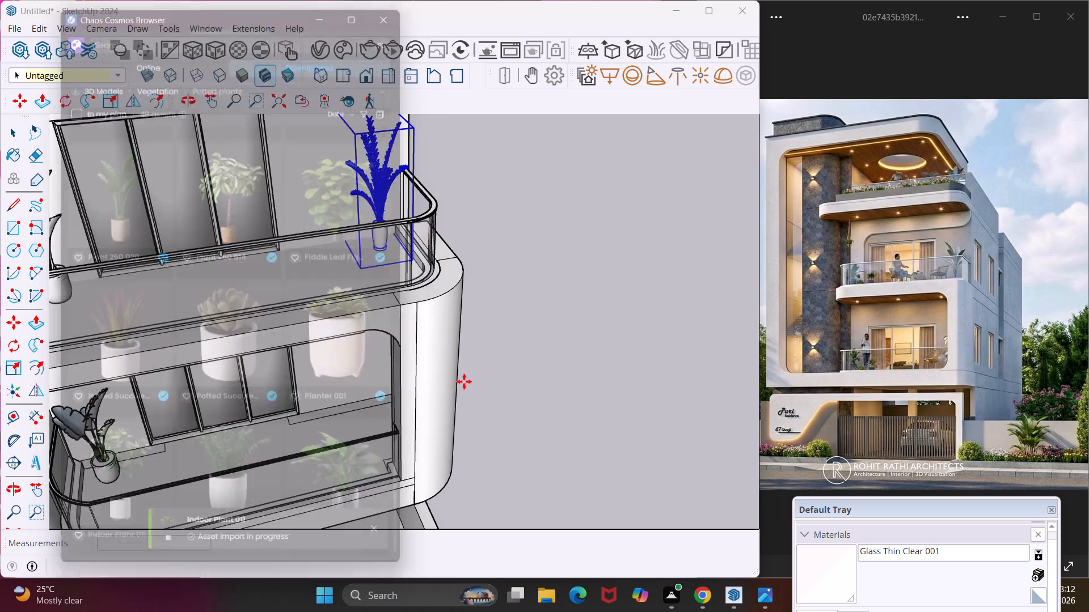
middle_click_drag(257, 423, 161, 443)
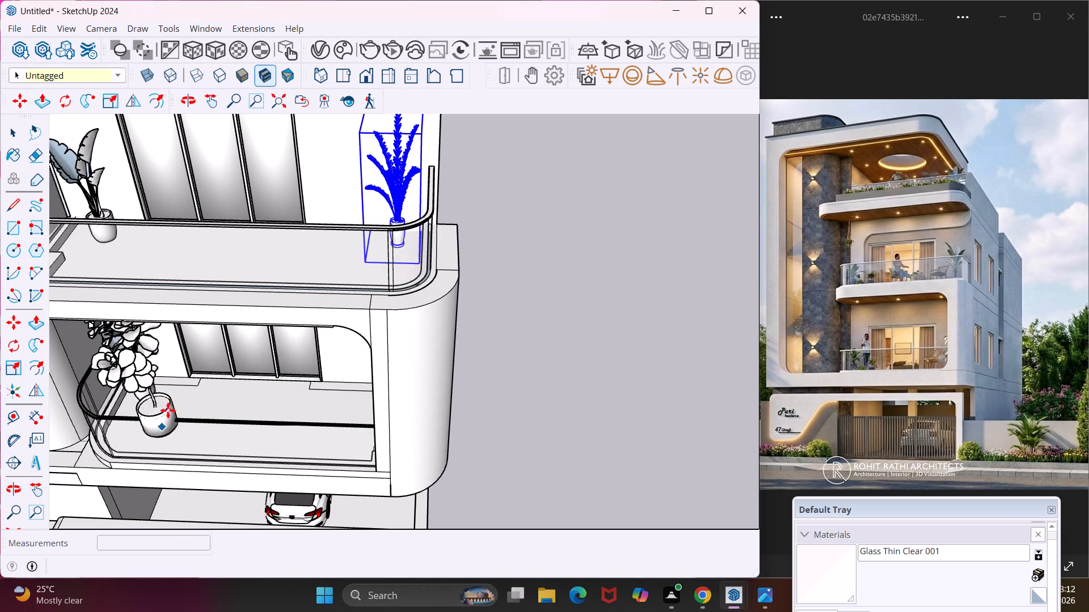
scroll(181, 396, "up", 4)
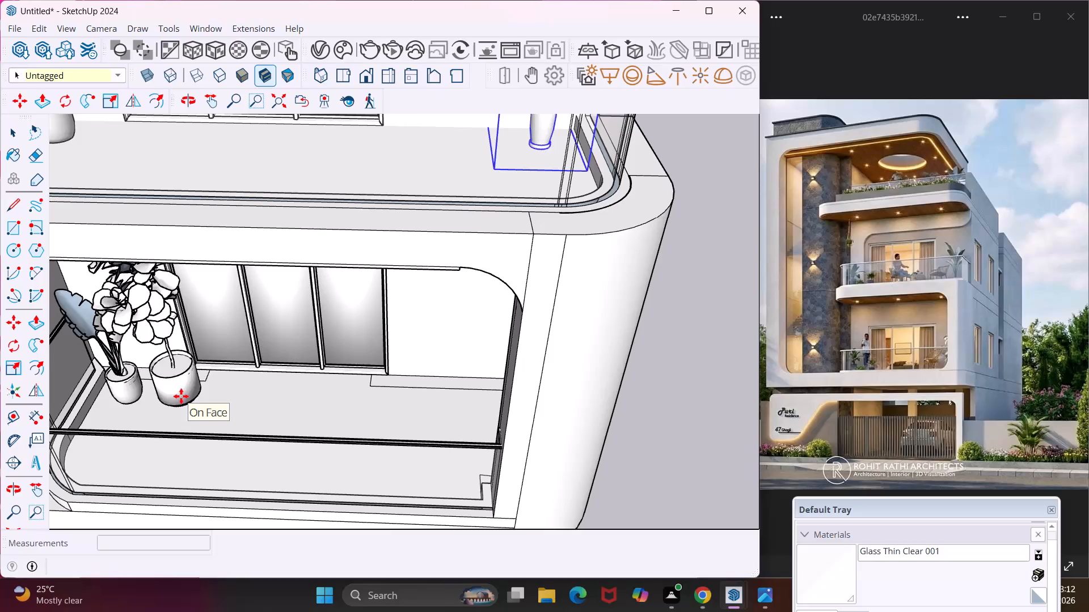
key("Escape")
Place Potted Plant 50-24 from Chaos Cosmos on the lower balcony's floor, beside the tall Plant 260 020.
left_click(344, 42)
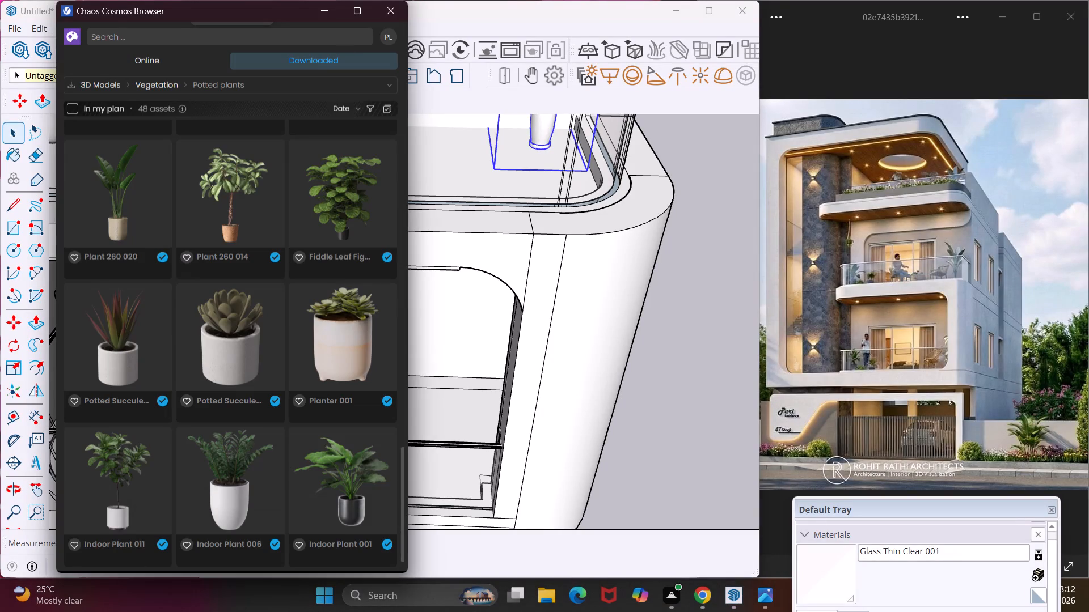
scroll(230, 402, "down", 5)
scroll(242, 393, "up", 3)
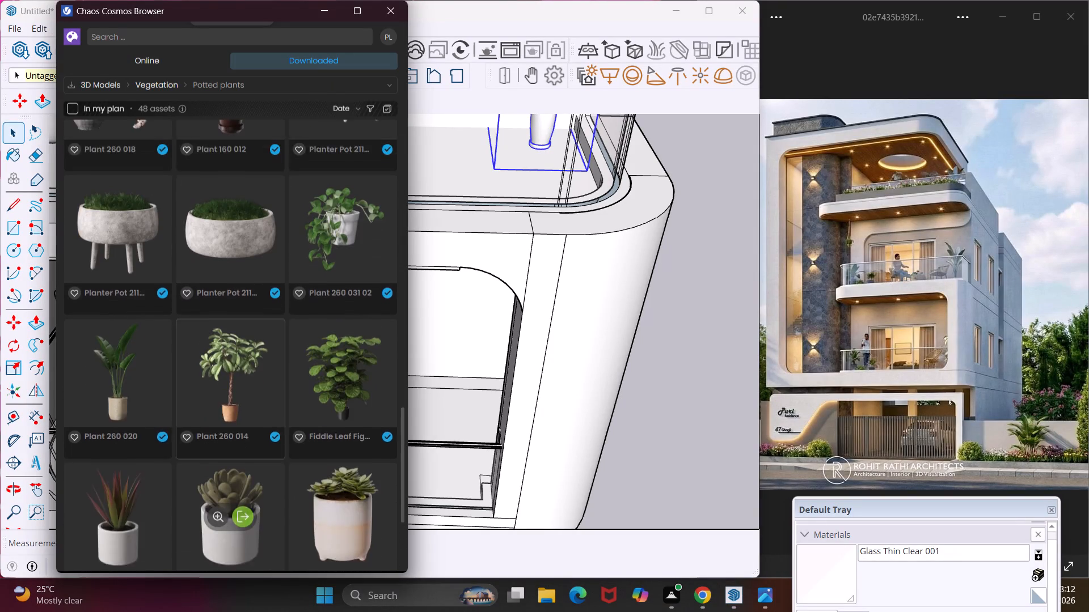
scroll(242, 392, "up", 2)
scroll(310, 289, "up", 2)
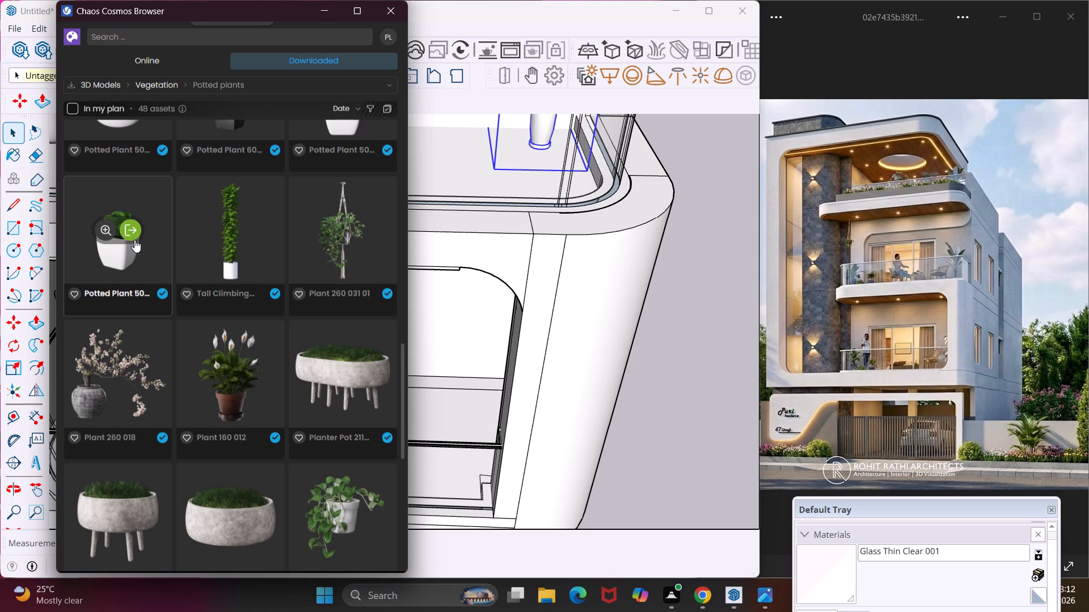
left_click(131, 232)
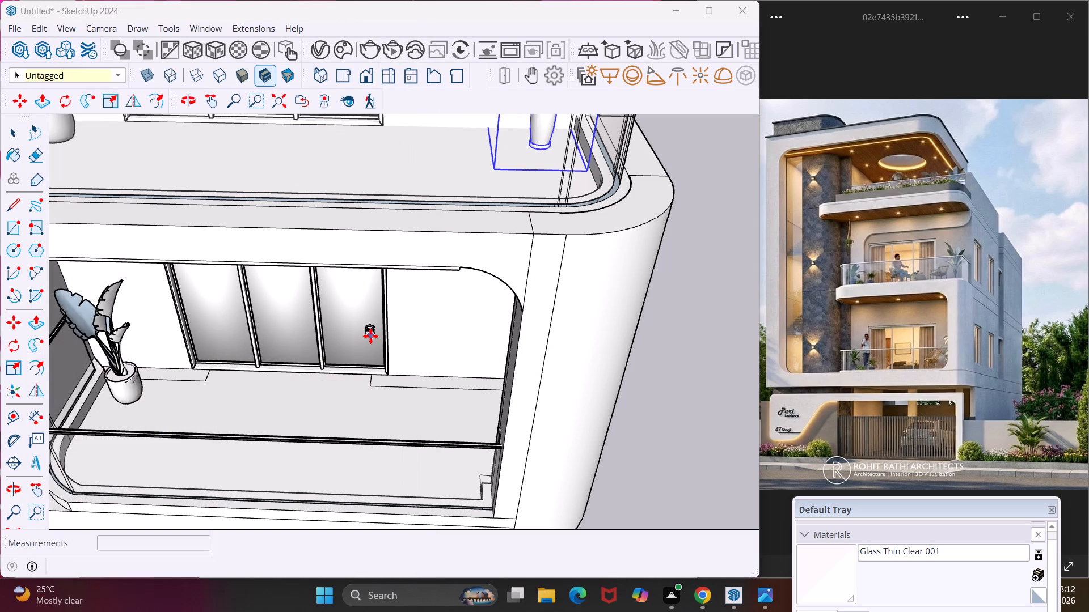
scroll(370, 336, "up", 3)
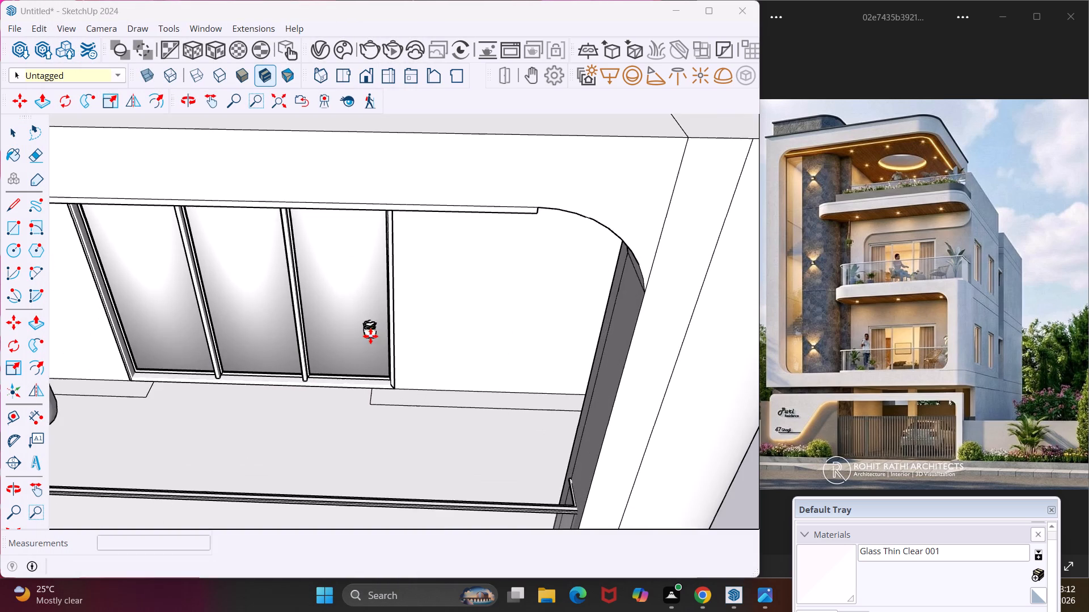
scroll(219, 385, "down", 4)
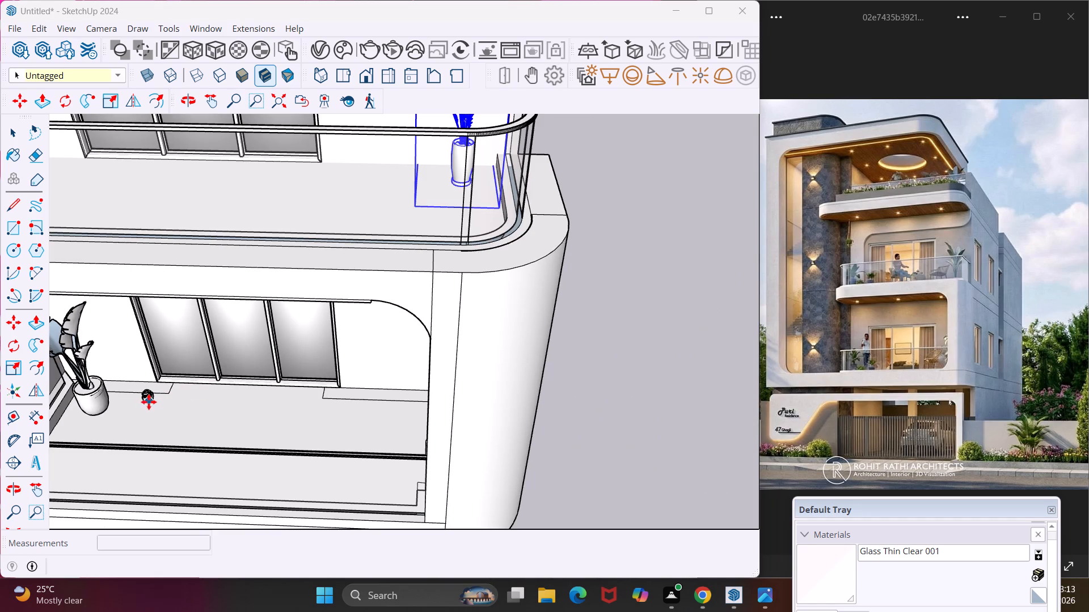
left_click(145, 401)
key("Escape")
key("space")
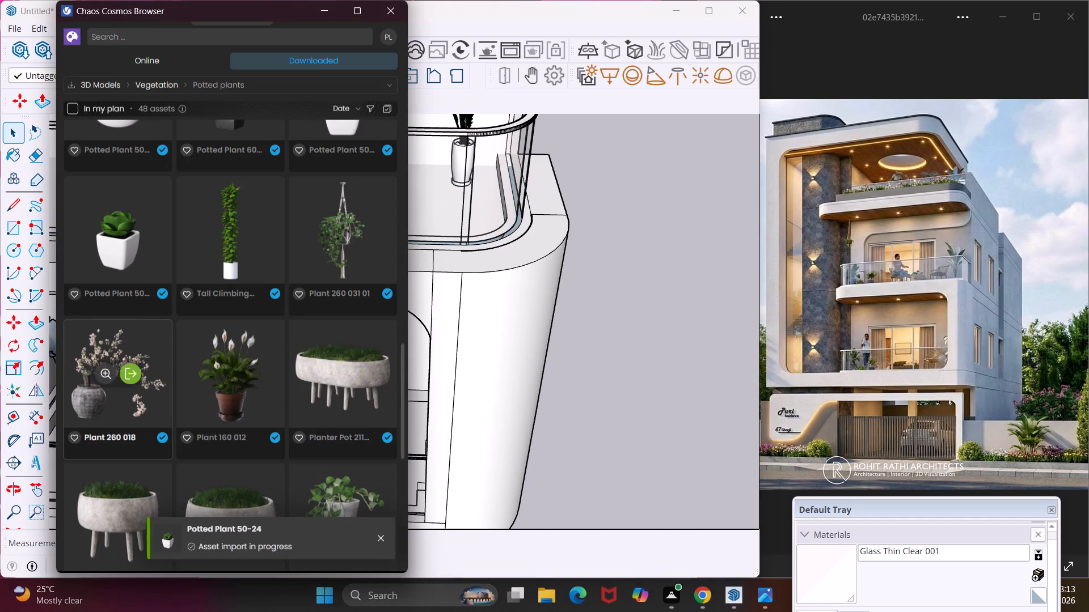
key("Escape")
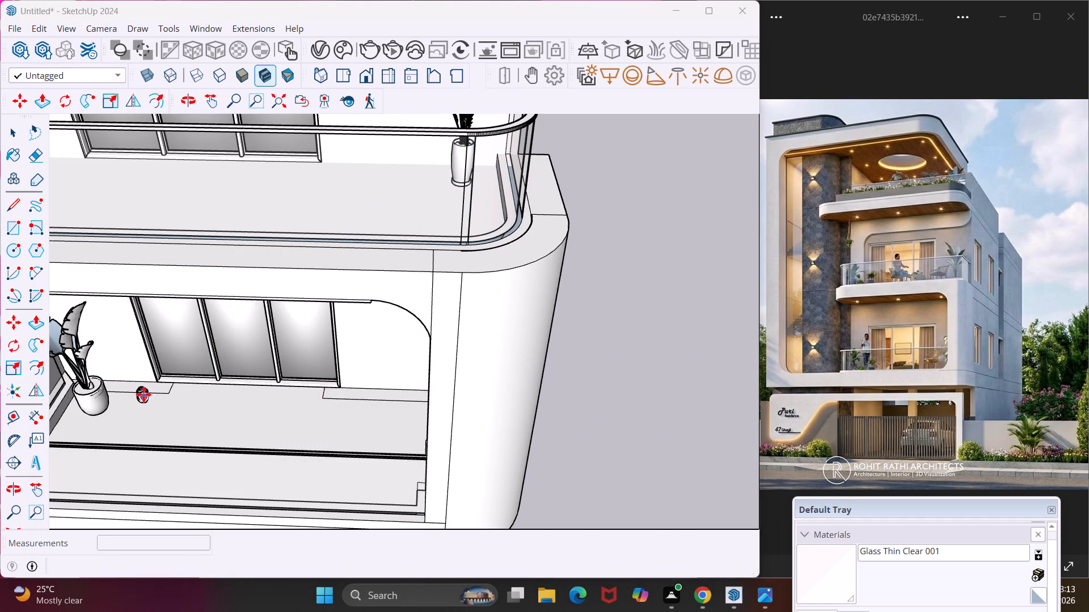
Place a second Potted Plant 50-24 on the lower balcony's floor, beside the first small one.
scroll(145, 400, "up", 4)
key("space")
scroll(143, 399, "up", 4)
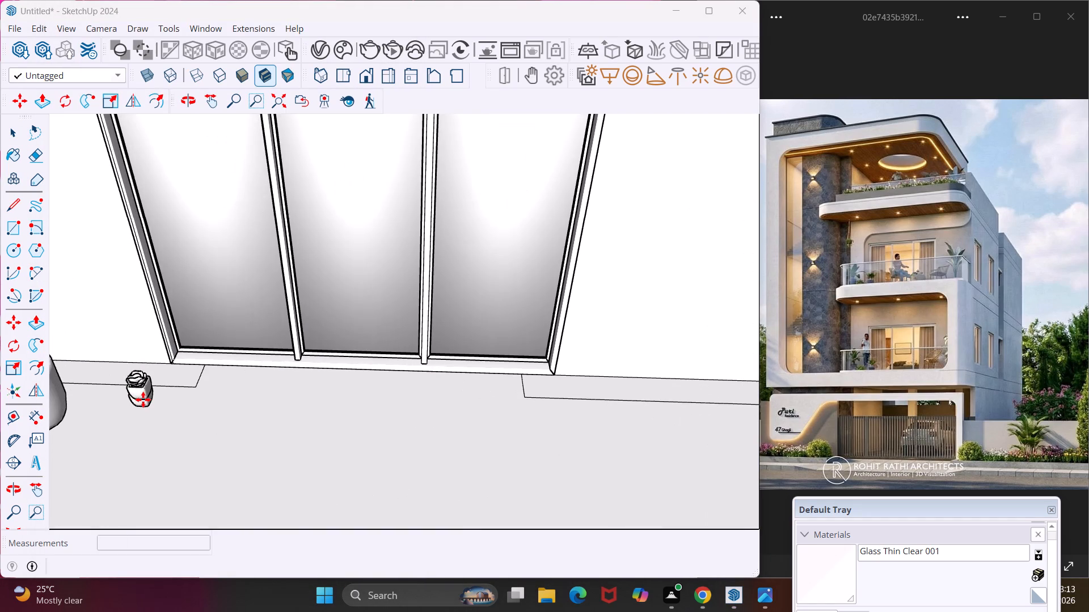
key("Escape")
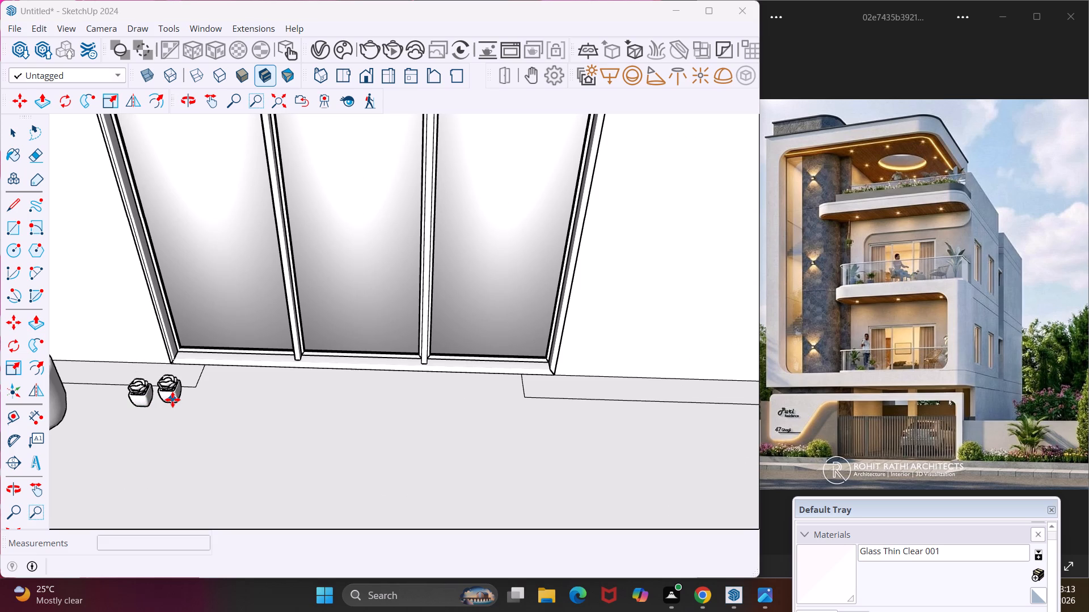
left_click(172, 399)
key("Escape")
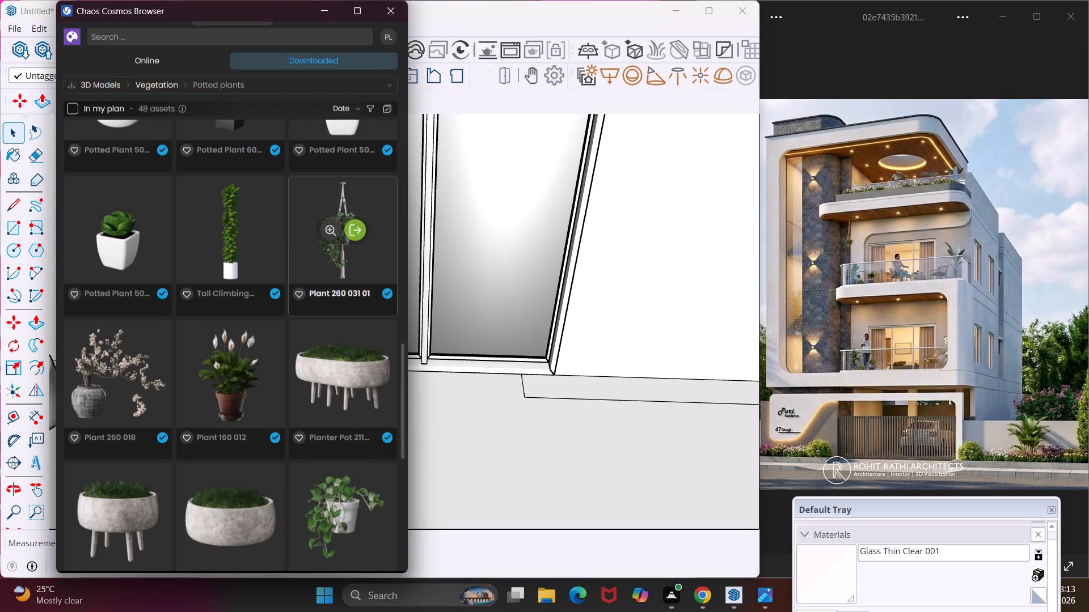
Place Potted Plant 60-25 from Chaos Cosmos on the middle balcony's floor, in front of the Plant 260 020.
scroll(258, 271, "up", 2)
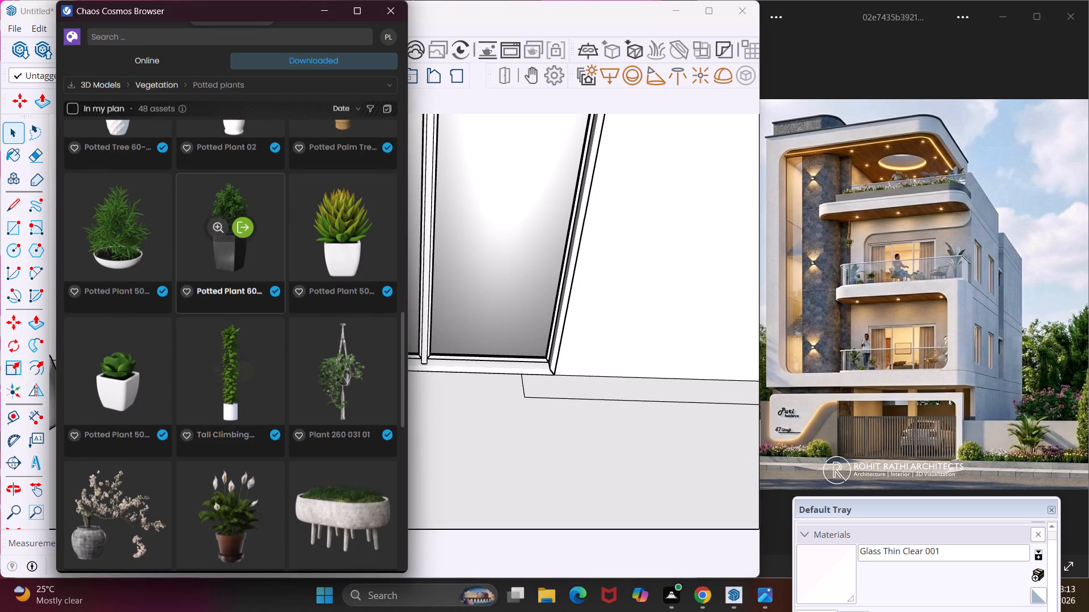
left_click(247, 220)
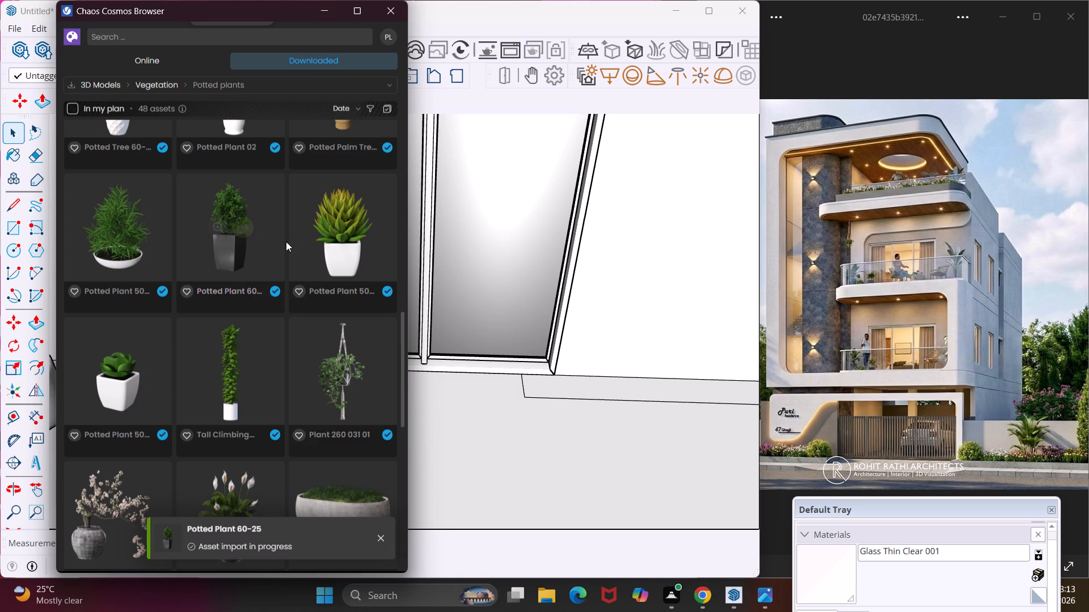
scroll(286, 241, "down", 14)
middle_click_drag(282, 265, 290, 281)
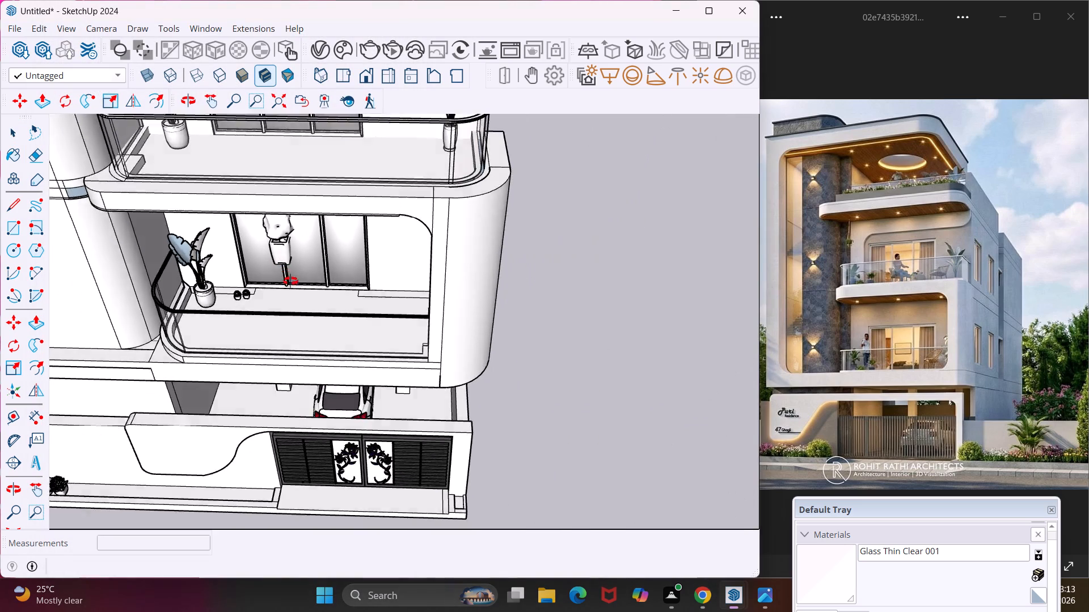
middle_click_drag(290, 281, 388, 329)
scroll(354, 321, "down", 5)
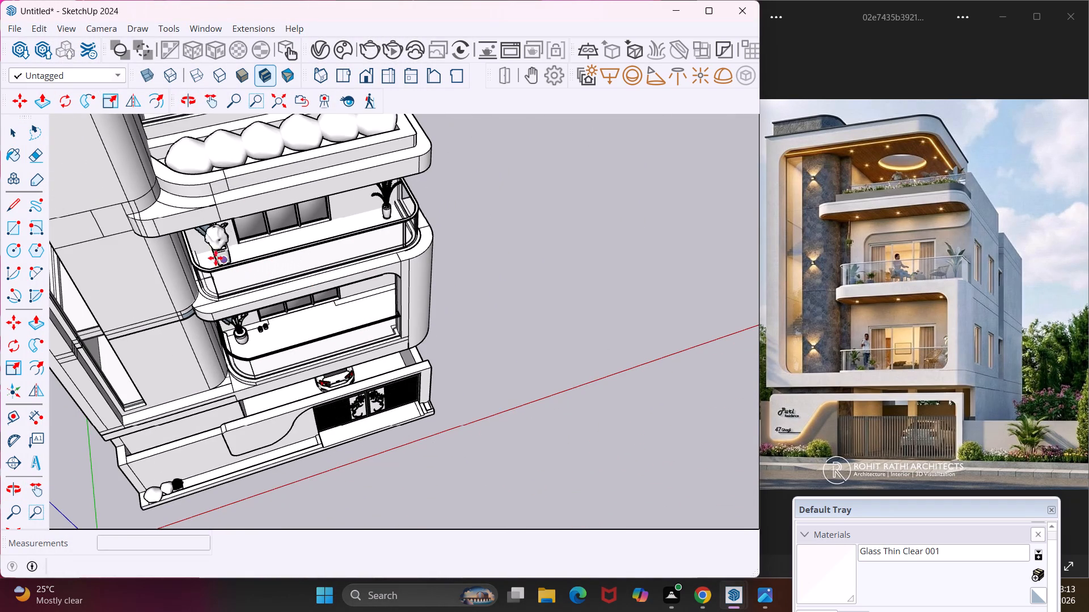
scroll(210, 254, "up", 8)
middle_click_drag(246, 270, 162, 313)
scroll(248, 265, "up", 7)
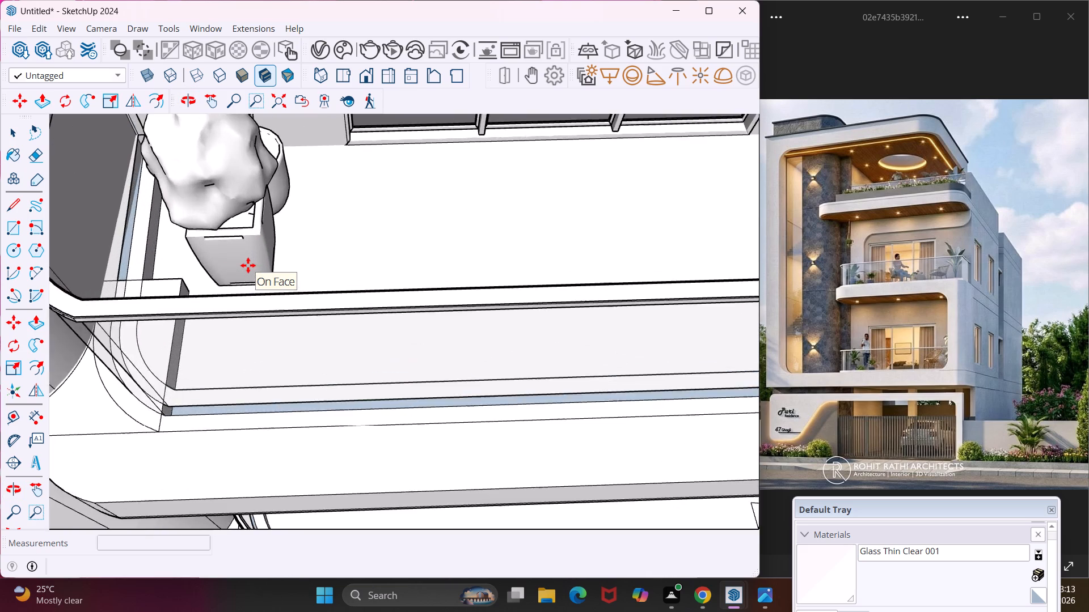
scroll(248, 265, "up", 4)
middle_click_drag(248, 265, 200, 277)
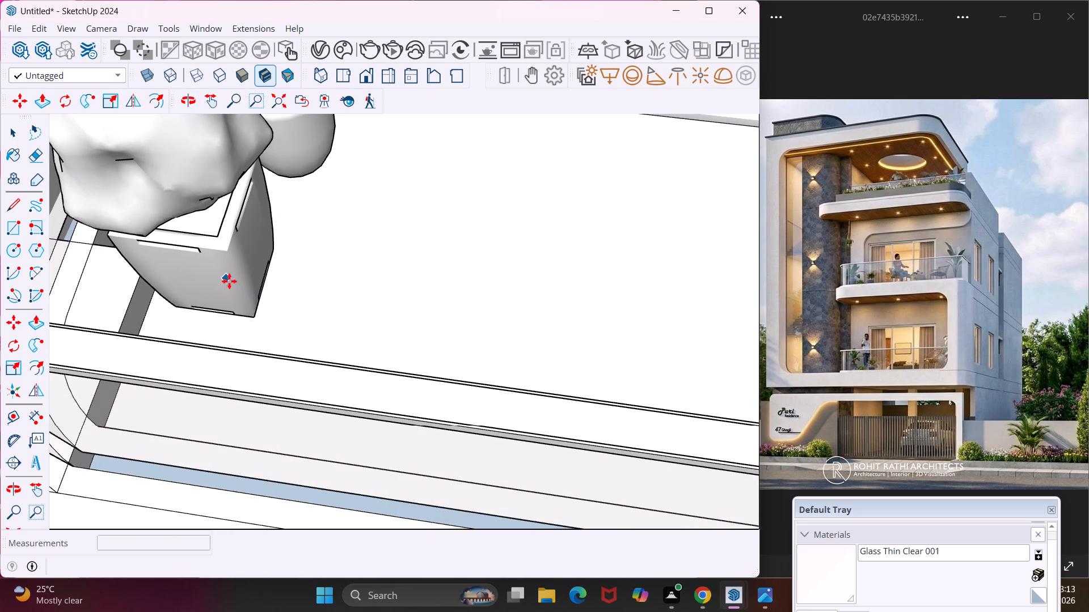
left_click(248, 283)
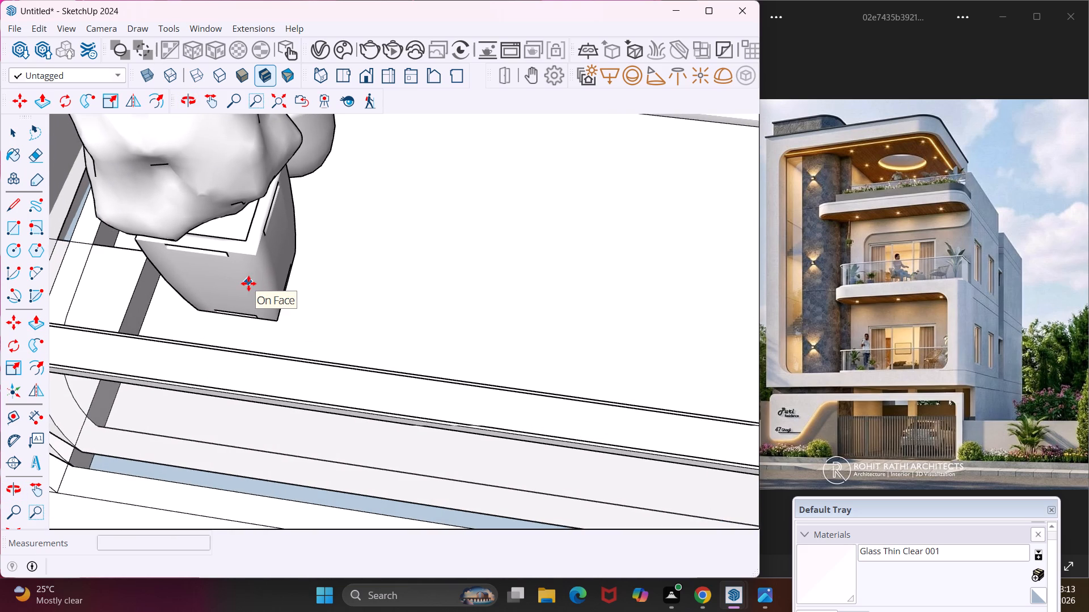
key("Escape")
key("space")
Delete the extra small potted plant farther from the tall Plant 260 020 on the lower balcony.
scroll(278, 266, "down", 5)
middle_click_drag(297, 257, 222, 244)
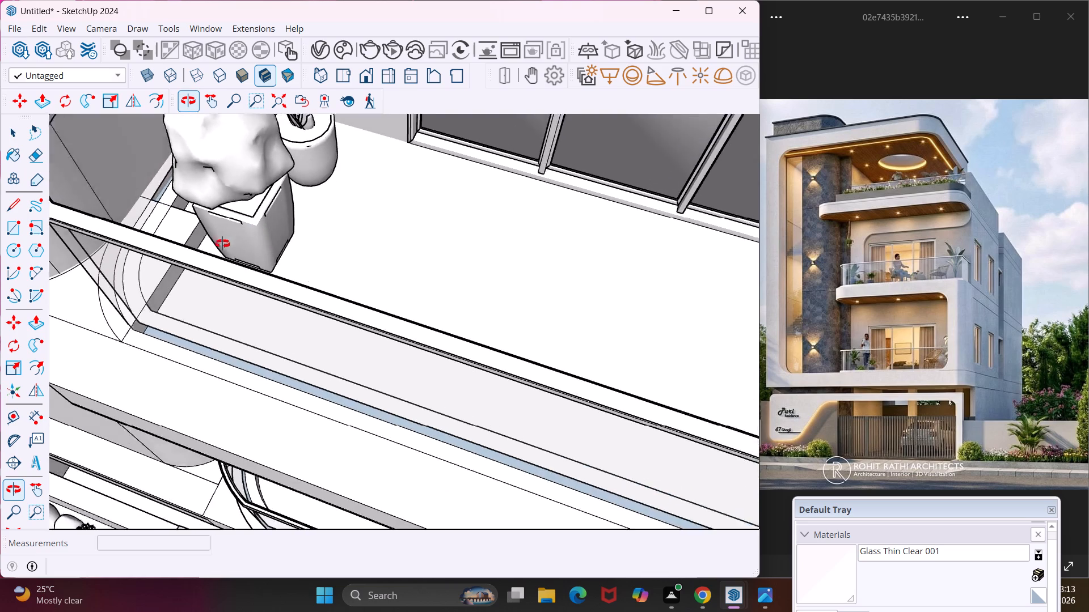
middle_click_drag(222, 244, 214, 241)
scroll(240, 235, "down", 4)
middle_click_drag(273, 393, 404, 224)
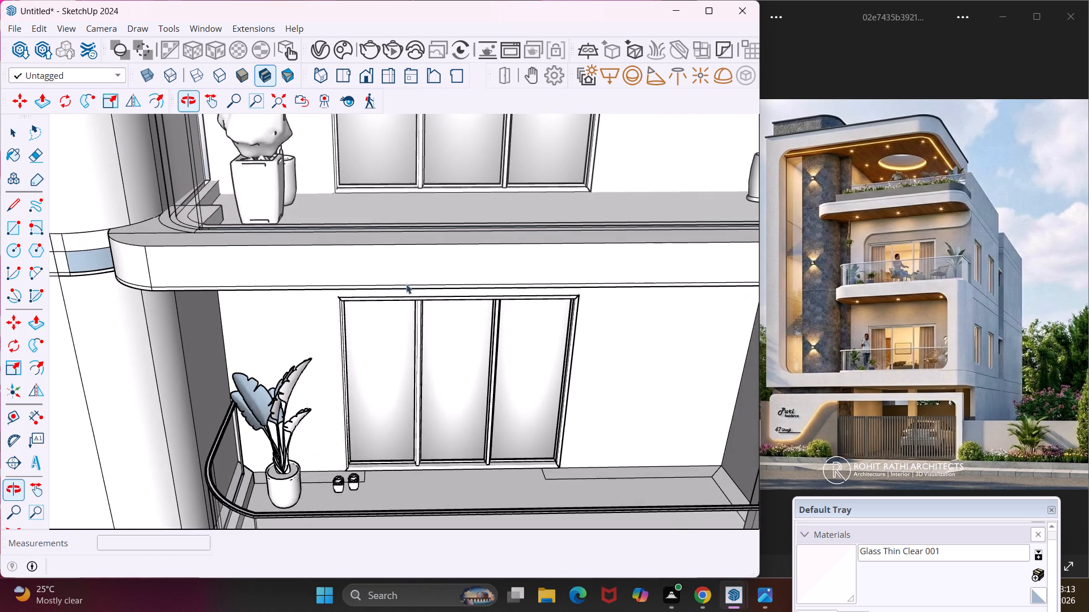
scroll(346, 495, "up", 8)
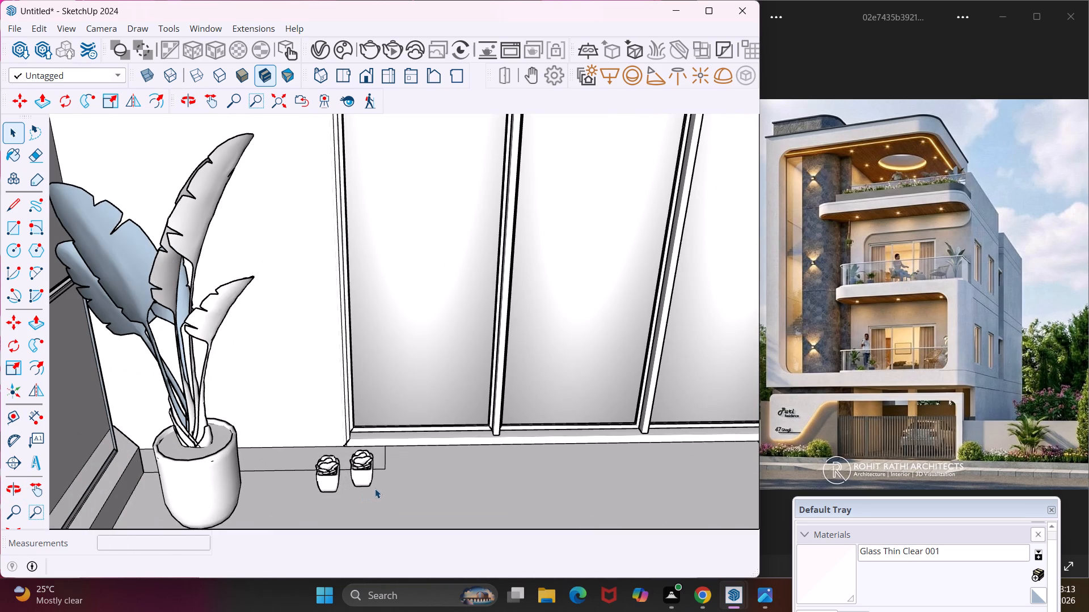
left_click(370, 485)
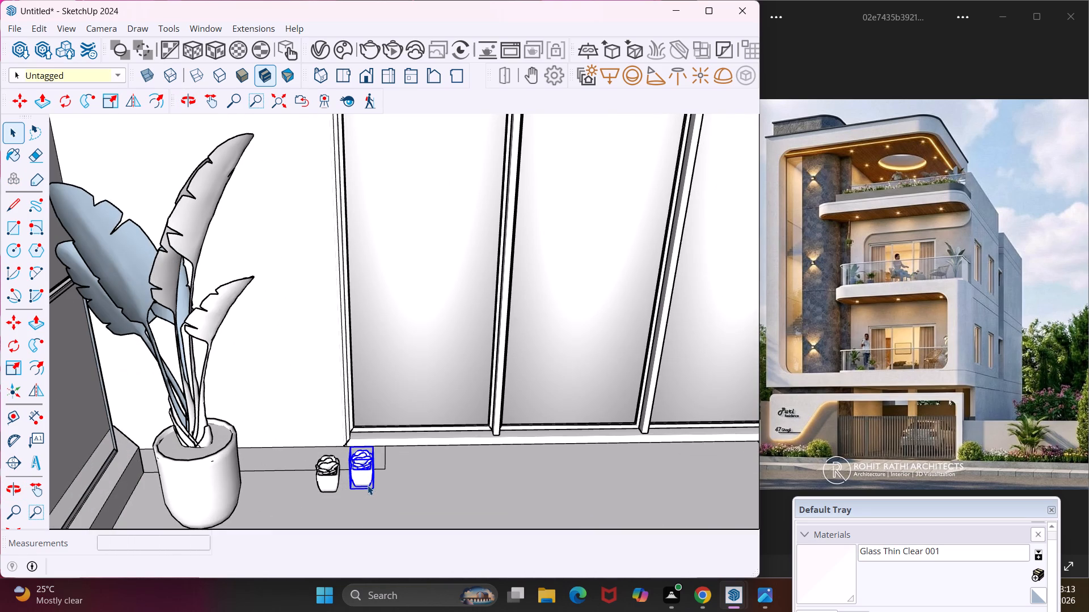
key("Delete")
Scale the remaining small Potted Plant 50-24 on the lower balcony uniformly by a factor of 4.00.
left_click(328, 478)
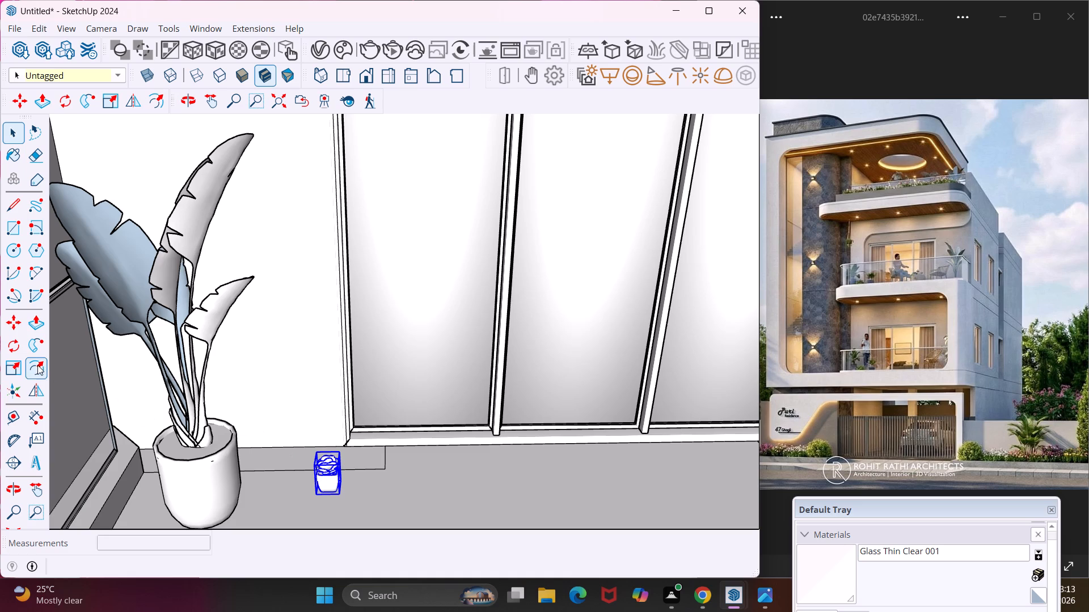
left_click(23, 365)
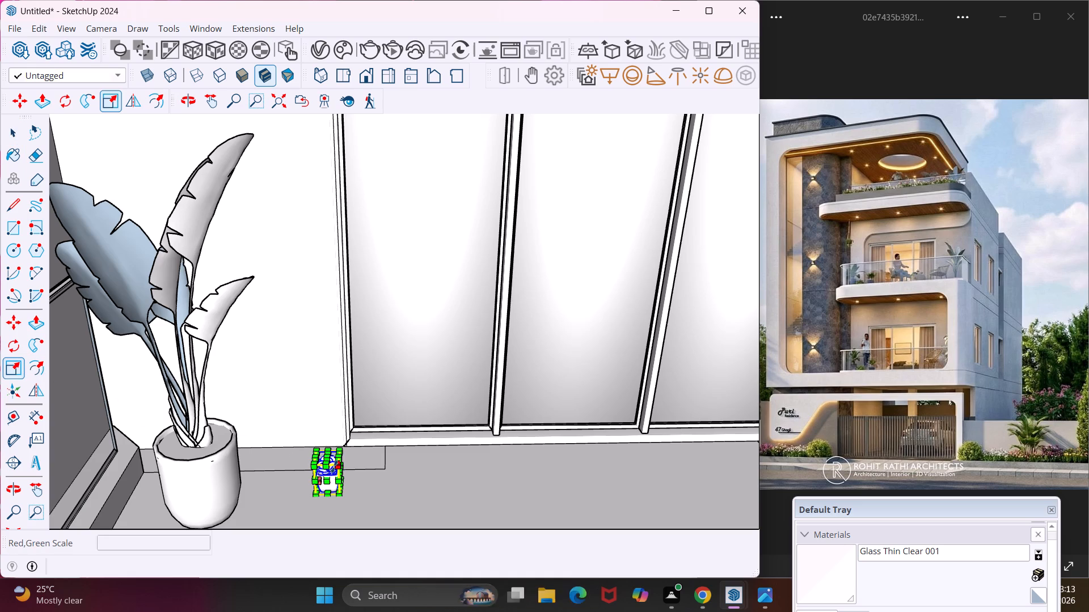
left_click(337, 465)
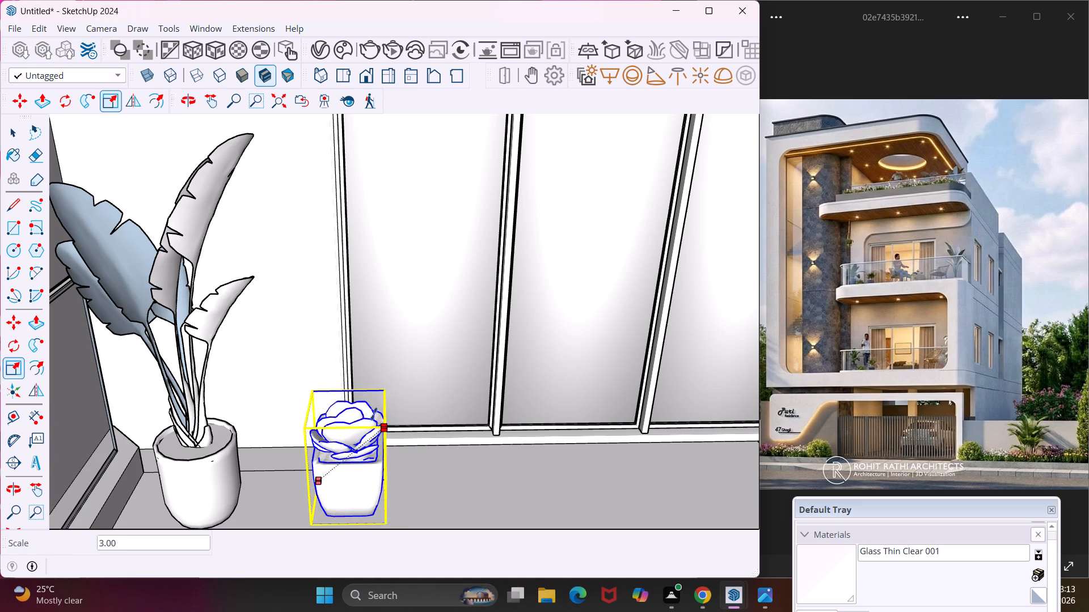
left_click(396, 389)
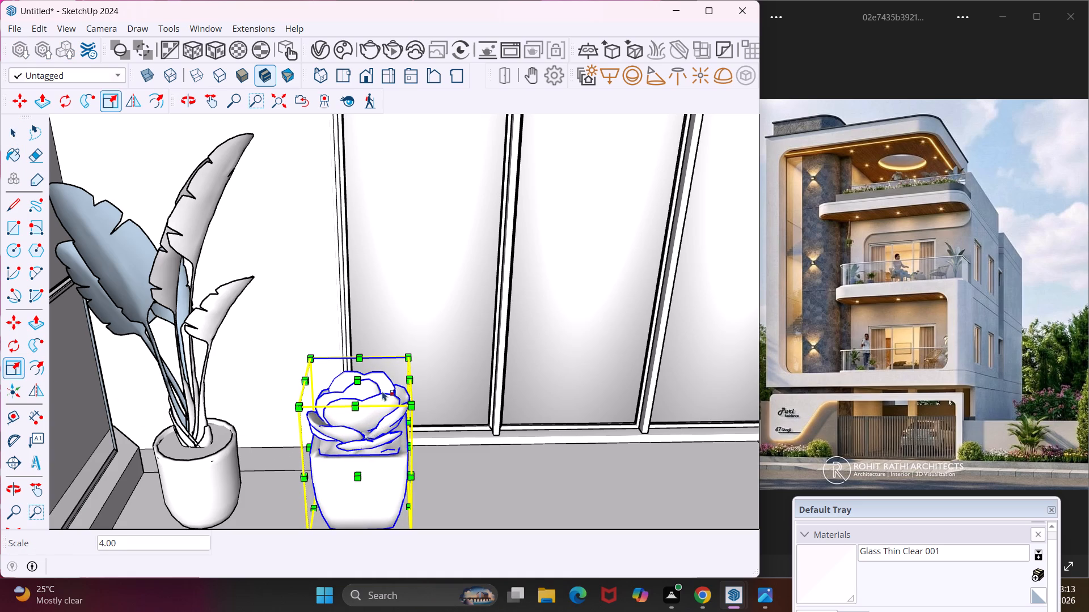
scroll(277, 383, "down", 15)
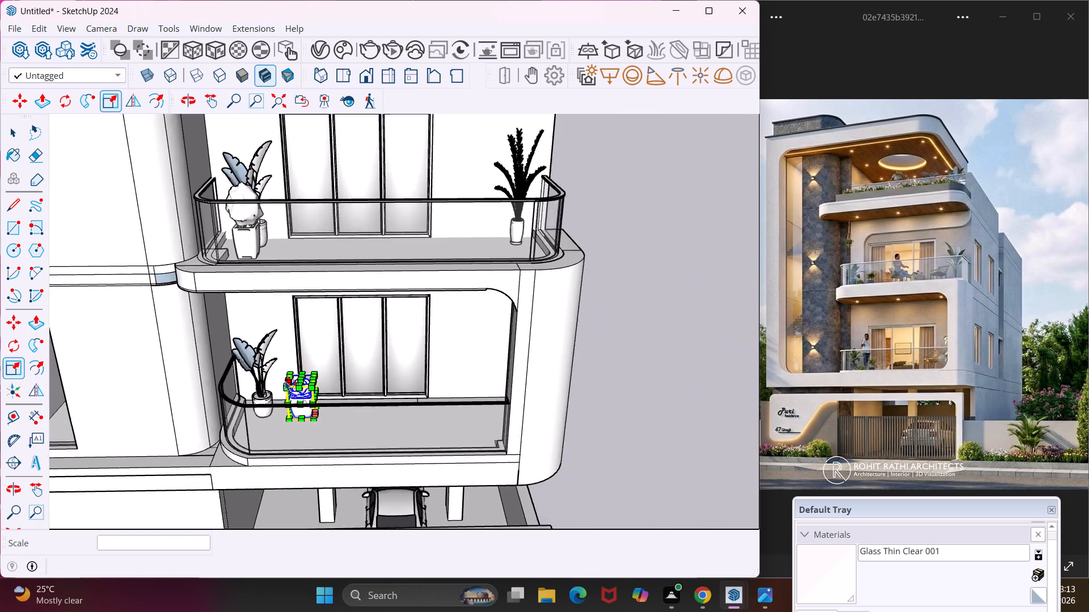
key("Escape")
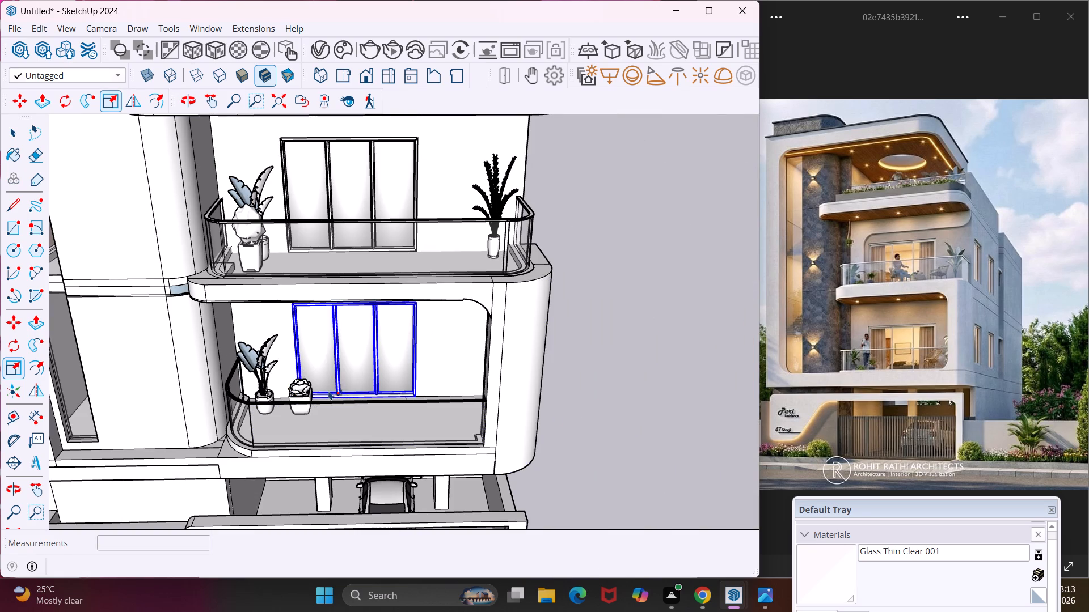
Move the enlarged Potted Plant 50-24 about 11 9/16" along the lower balcony's floor toward the tall Plant 260 020.
scroll(308, 389, "up", 3)
left_click(308, 390)
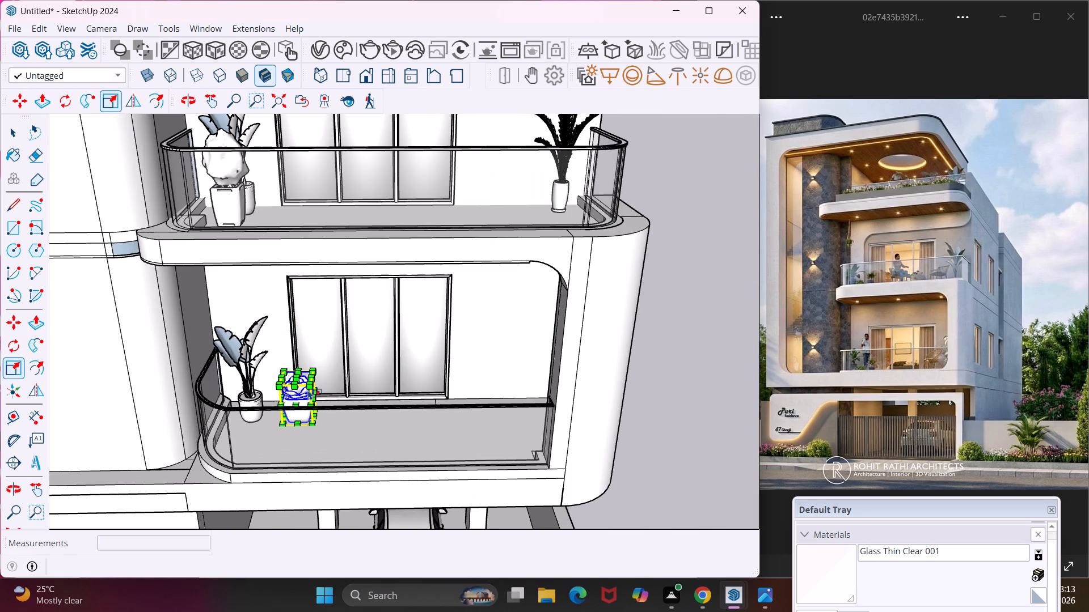
key("m")
middle_click_drag(326, 394, 343, 462)
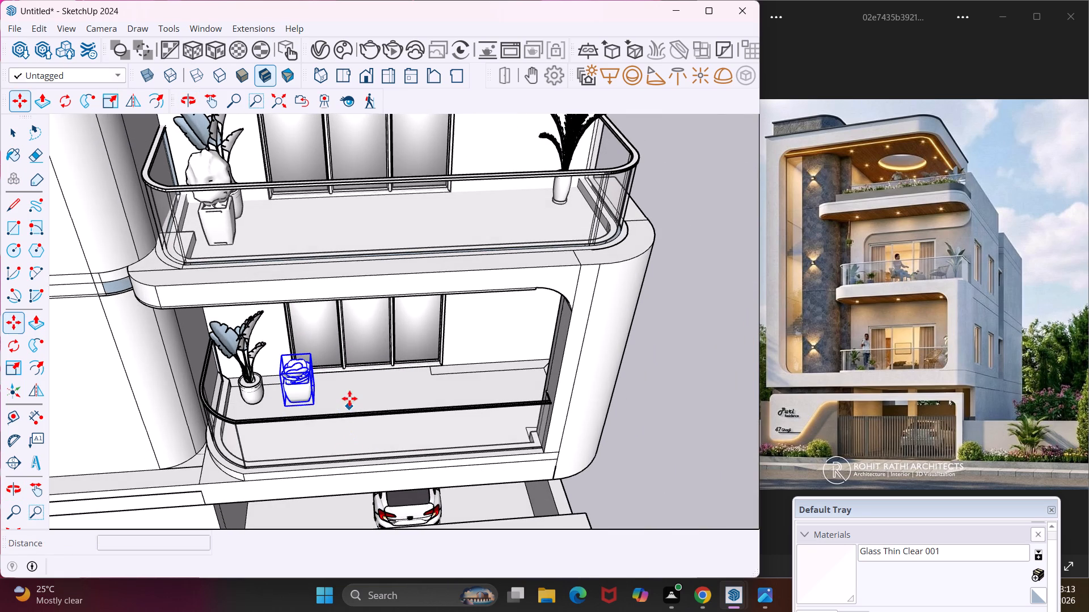
left_click(349, 397)
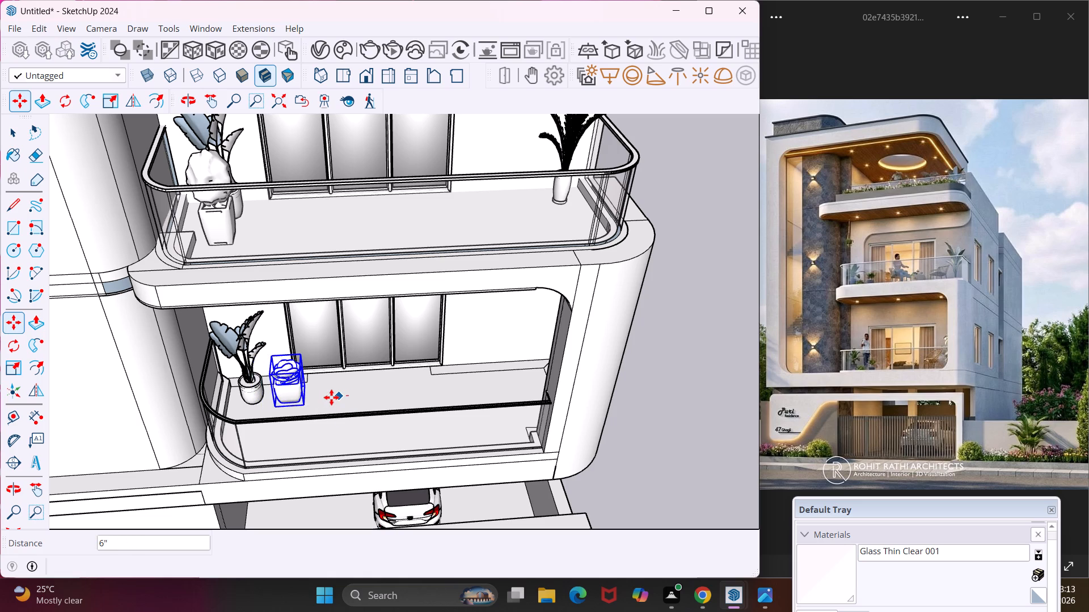
scroll(330, 396, "up", 4)
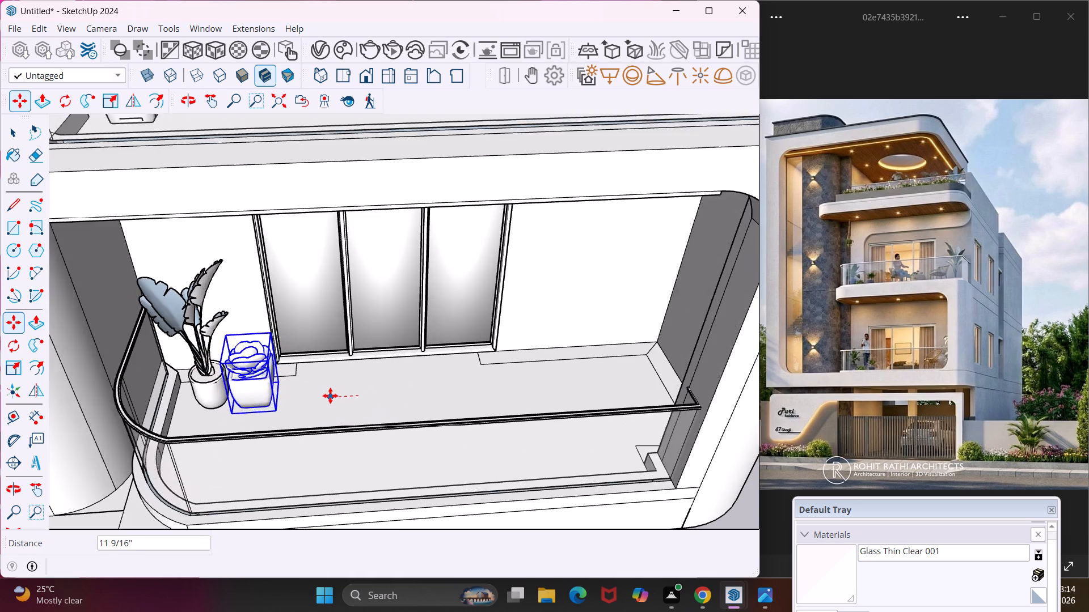
scroll(330, 396, "up", 2)
left_click(330, 396)
key("Escape")
key("space")
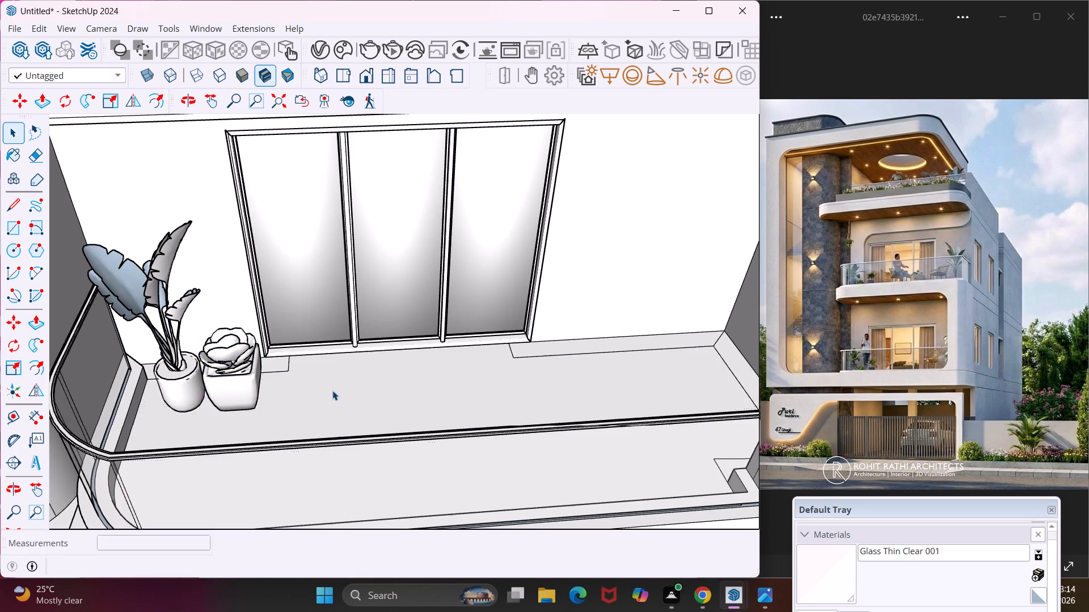
Place Plant 160 012 from Chaos Cosmos on the front boundary ledge, beside the spiky succulent pot.
scroll(332, 368, "down", 11)
middle_click_drag(396, 419, 385, 310)
scroll(385, 310, "down", 6)
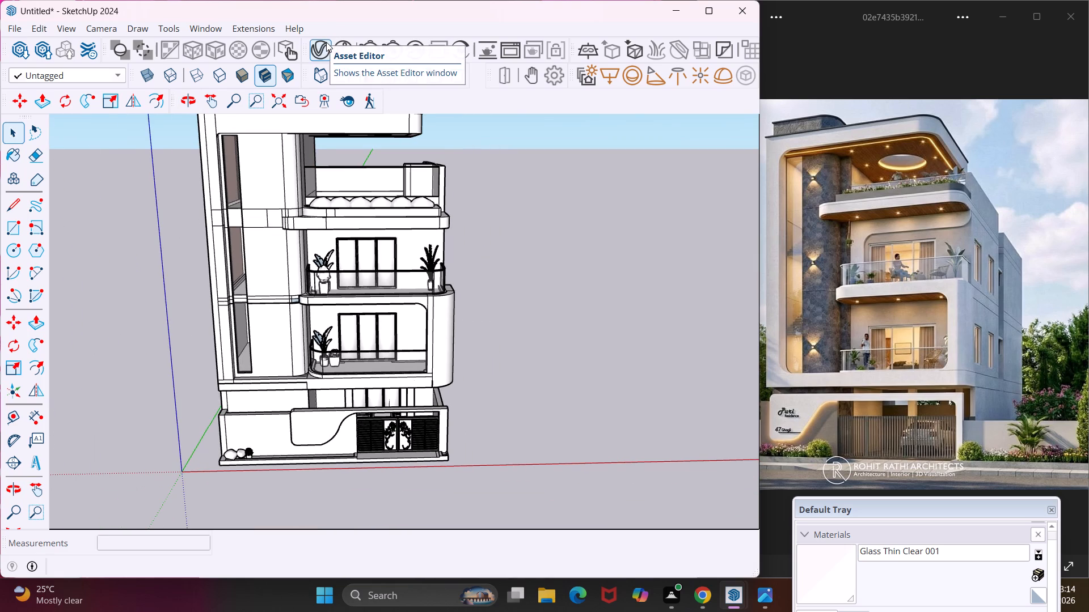
left_click(344, 39)
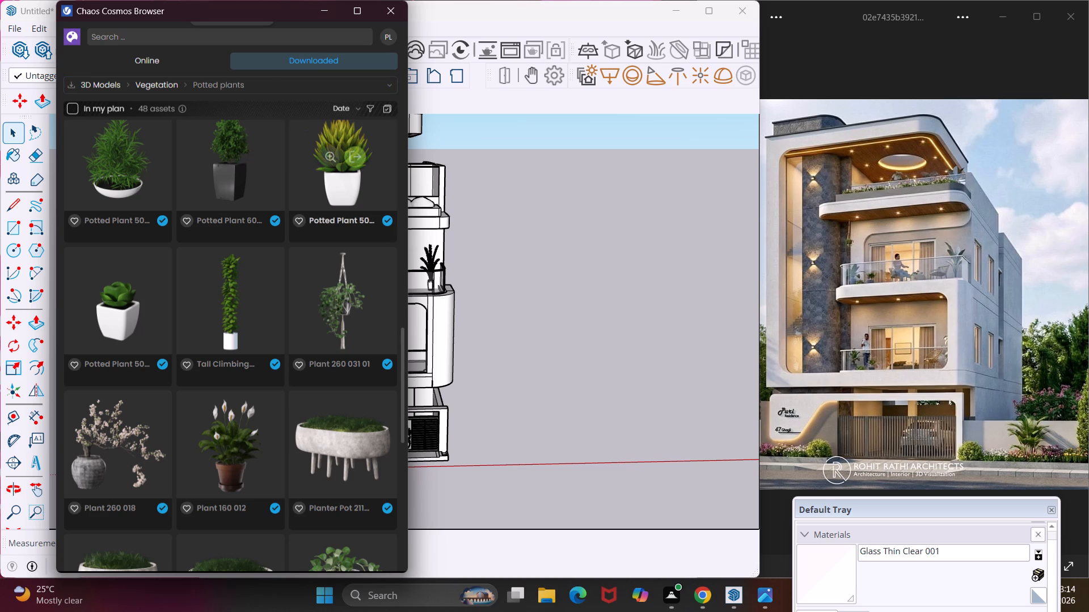
scroll(208, 310, "down", 1)
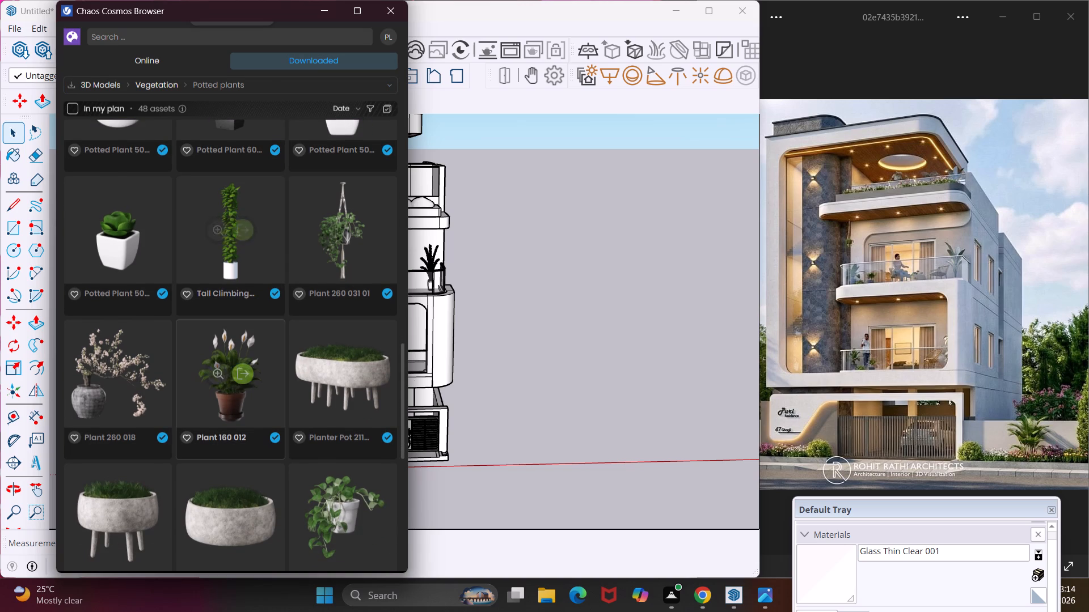
left_click(242, 369)
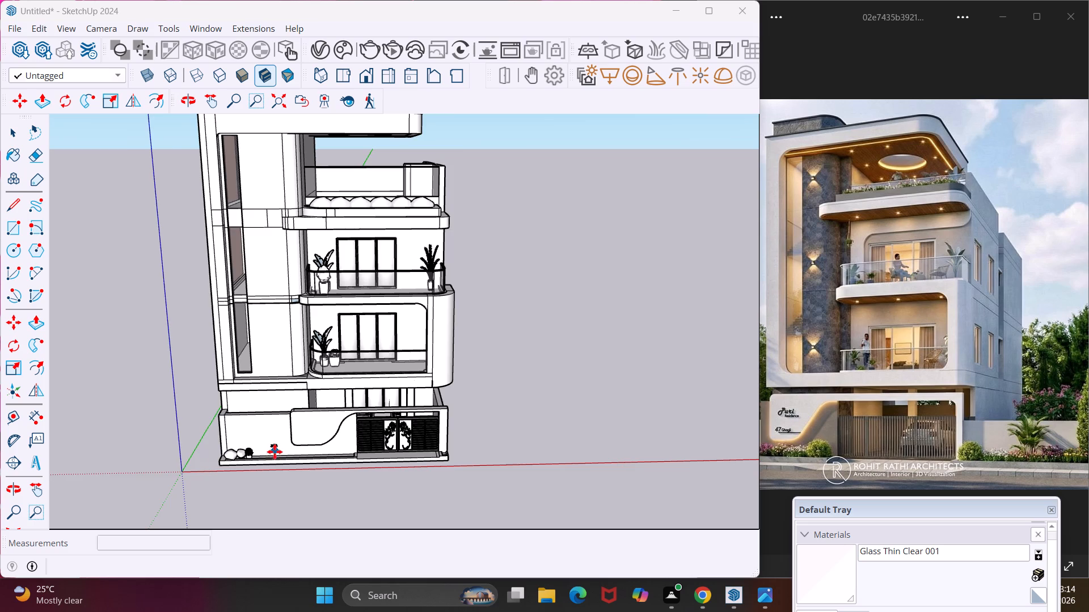
scroll(275, 452, "up", 14)
middle_click_drag(175, 498, 144, 512)
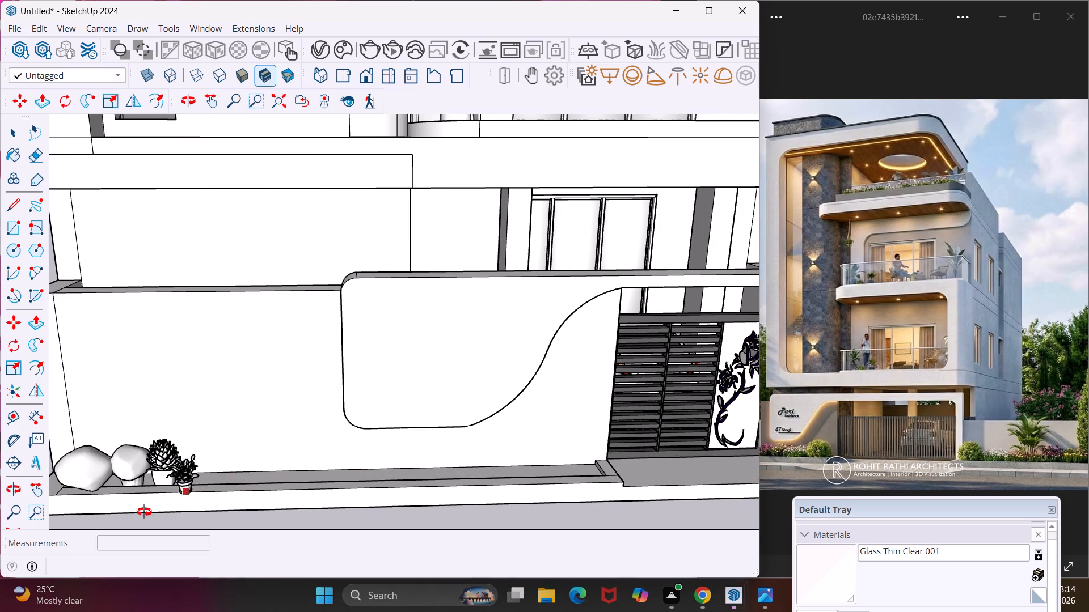
middle_click_drag(144, 512, 119, 521)
scroll(185, 467, "up", 9)
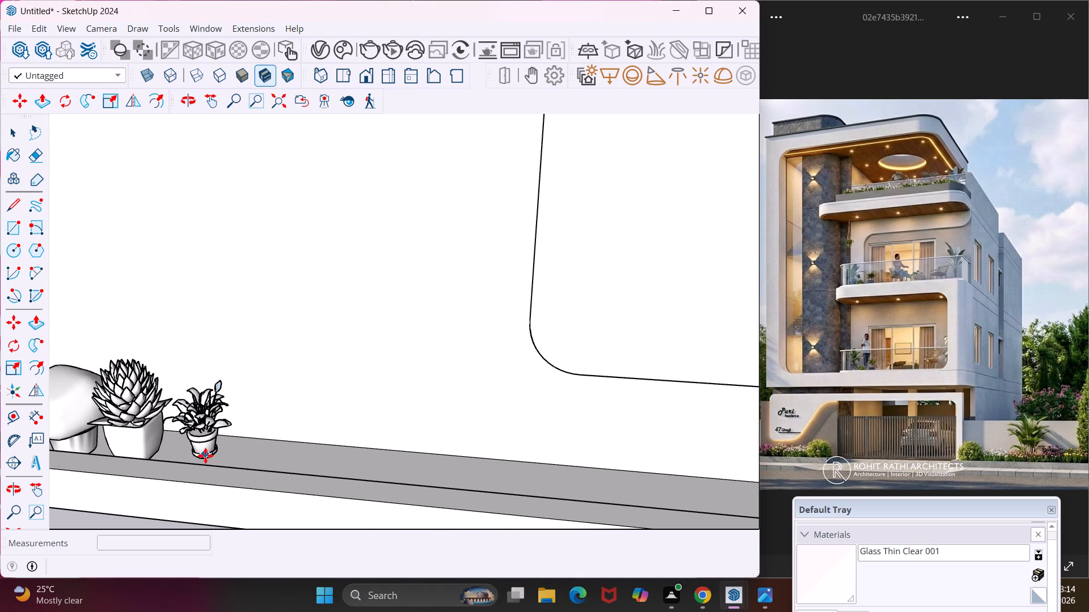
left_click(204, 458)
key("Escape")
key("space")
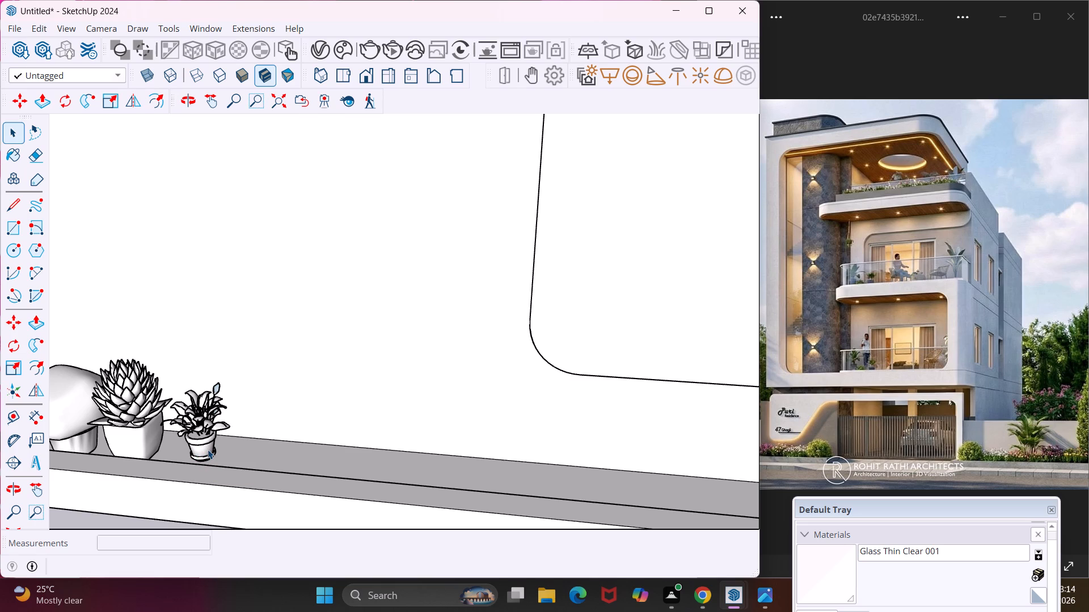
Scale the newly placed Plant 160 012 on the front boundary ledge uniformly by about 1.28.
left_click(208, 449)
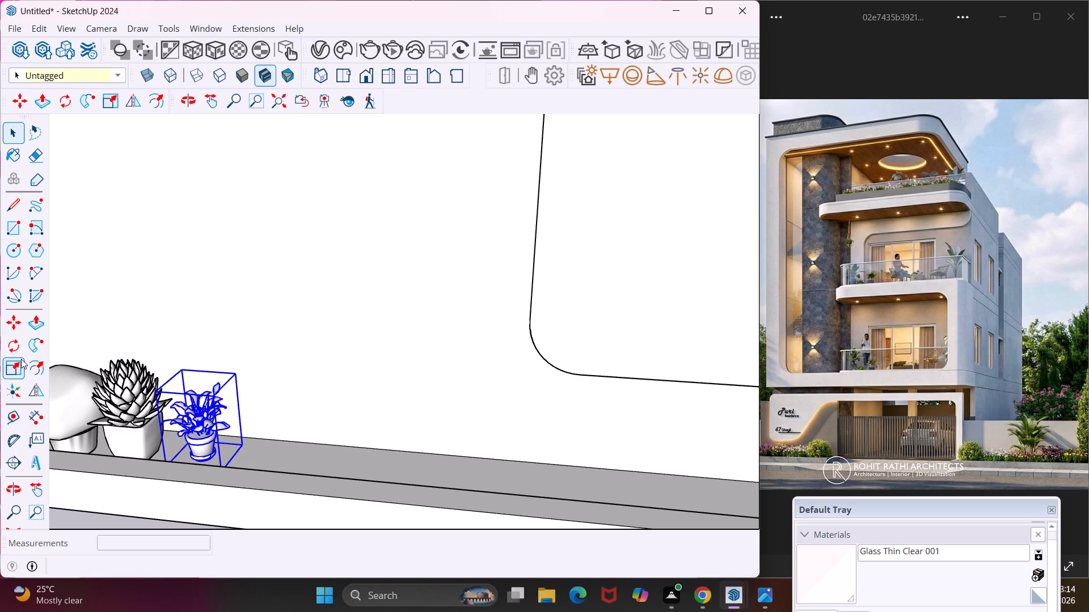
left_click(21, 359)
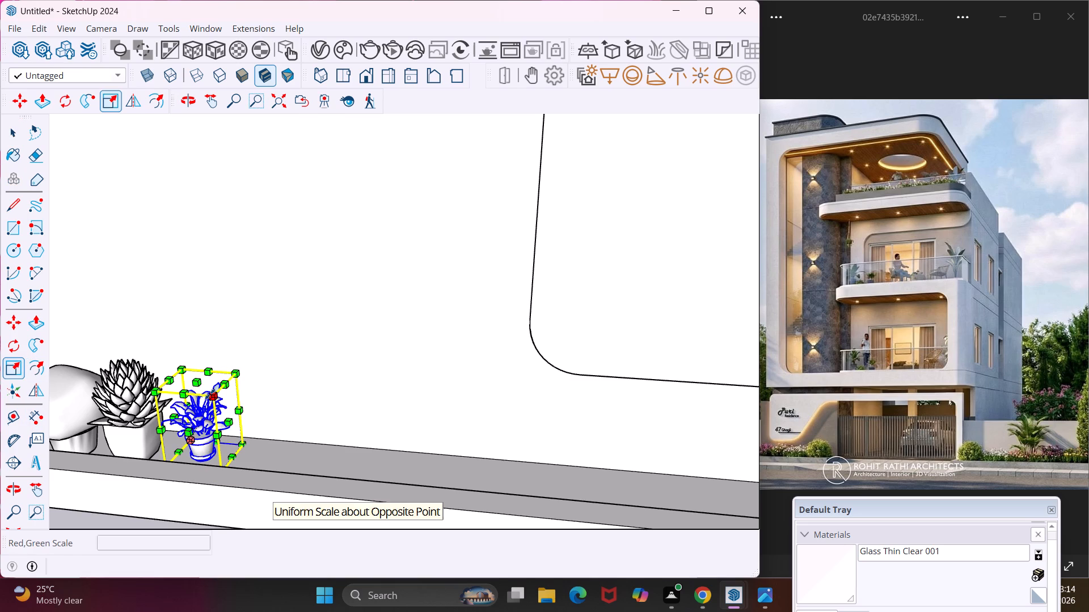
left_click(210, 394)
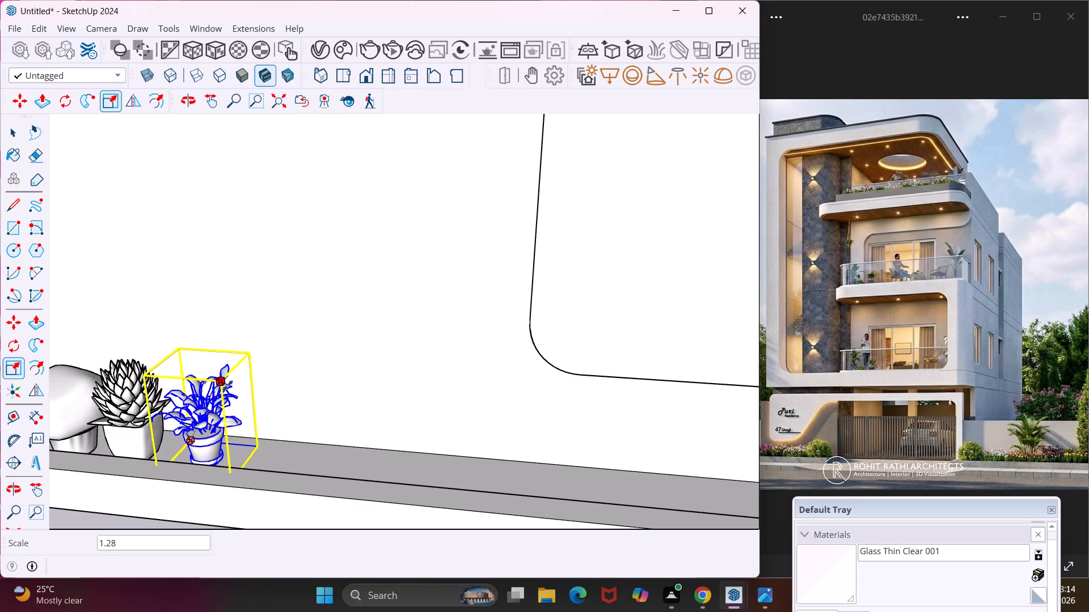
left_click(227, 385)
key("Escape")
key("space")
Copy the row of four plants on the front boundary ledge 4' 10 1/8" along the ledge toward the gate.
scroll(223, 385, "down", 6)
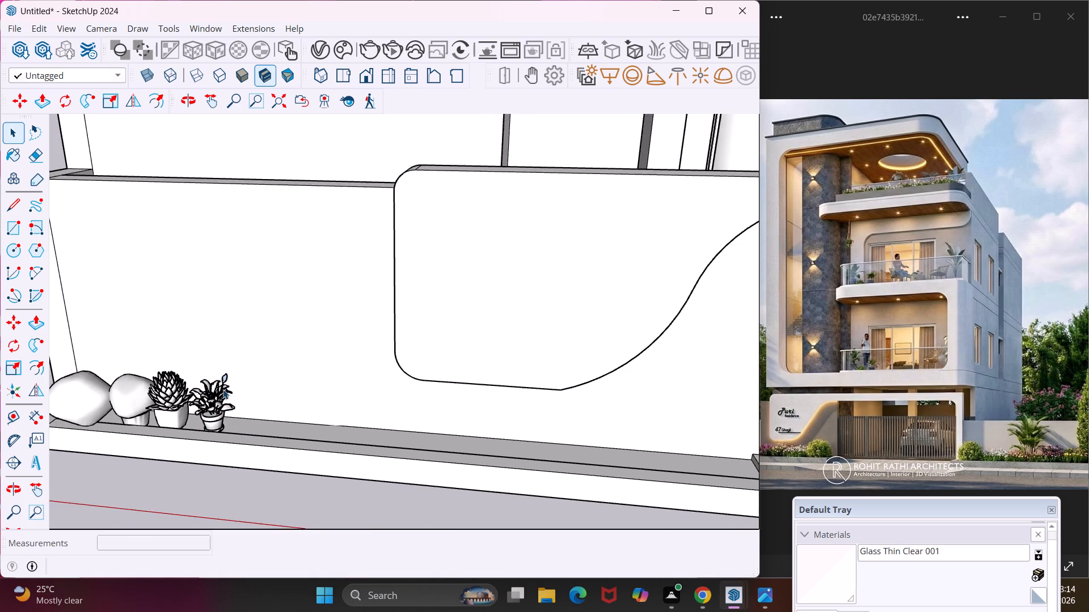
scroll(223, 389, "down", 3)
left_click(125, 399)
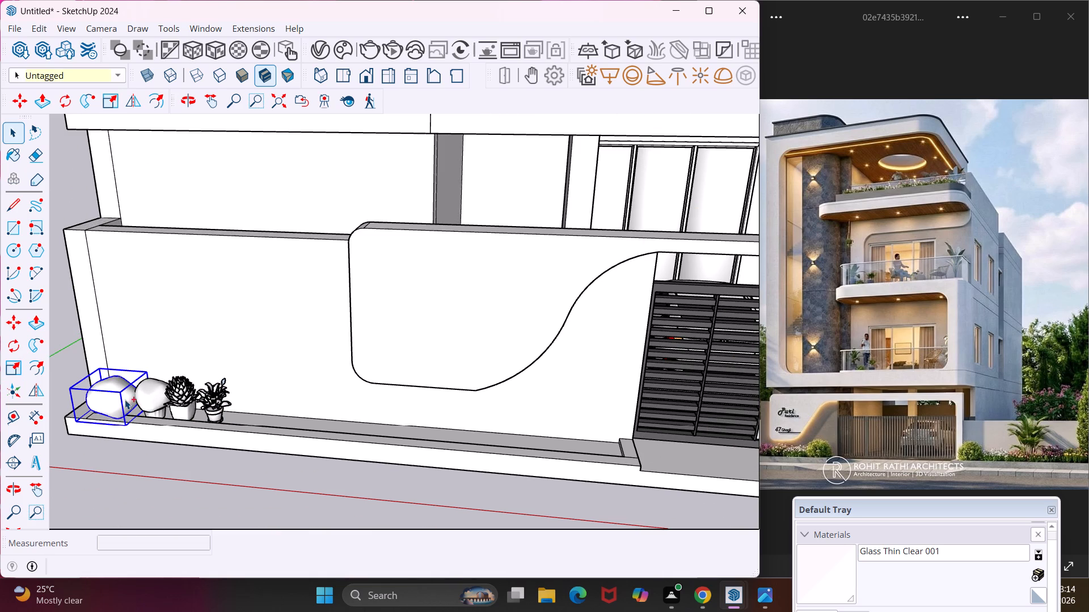
left_click(145, 399, "ctrl")
left_click(191, 403, "ctrl")
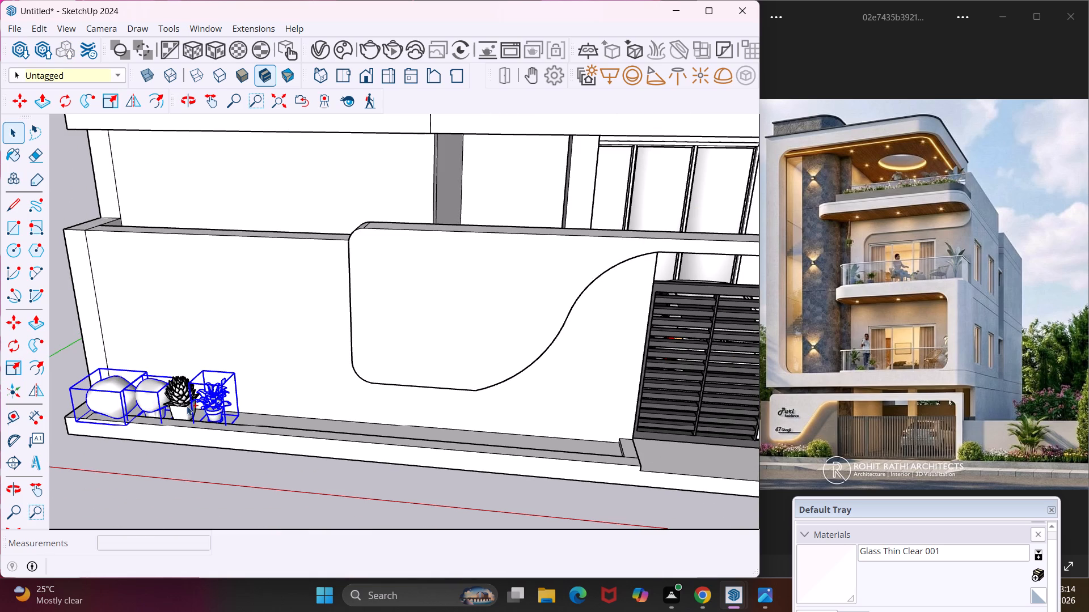
left_click(183, 406, "ctrl")
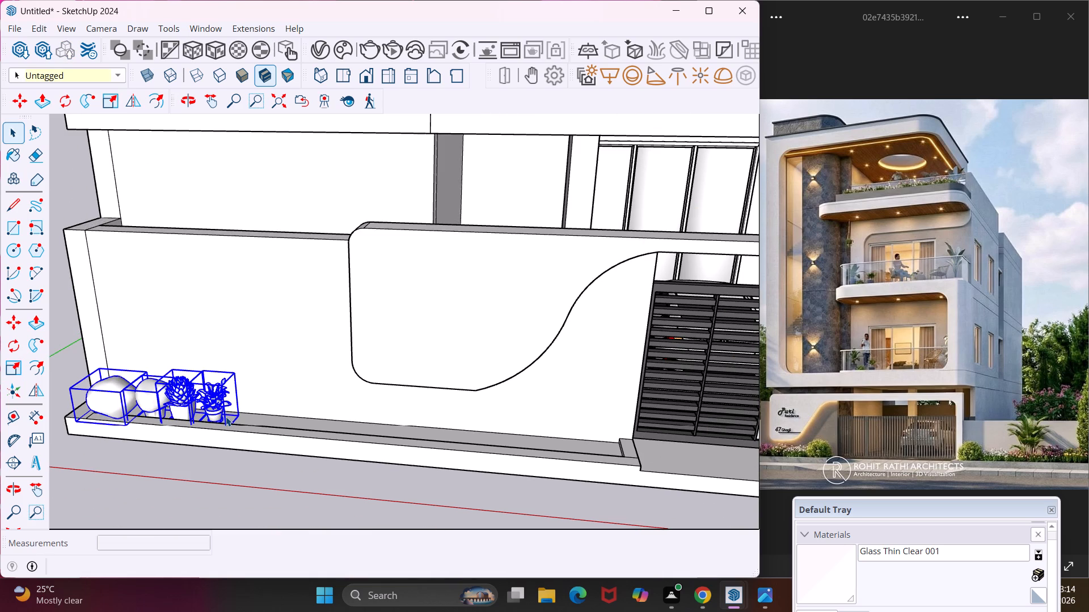
key("m")
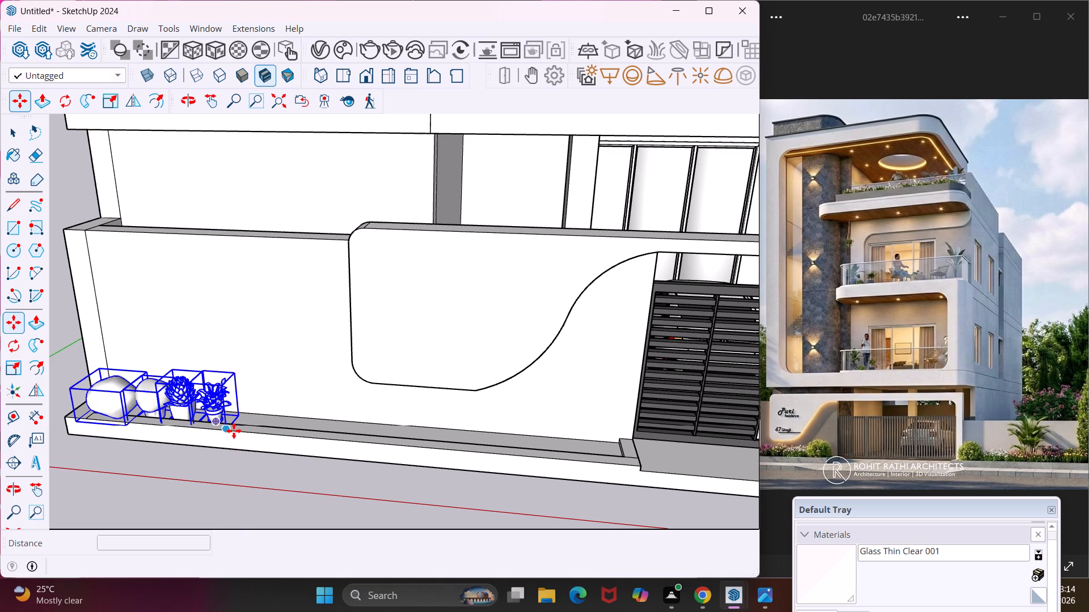
left_click(237, 428)
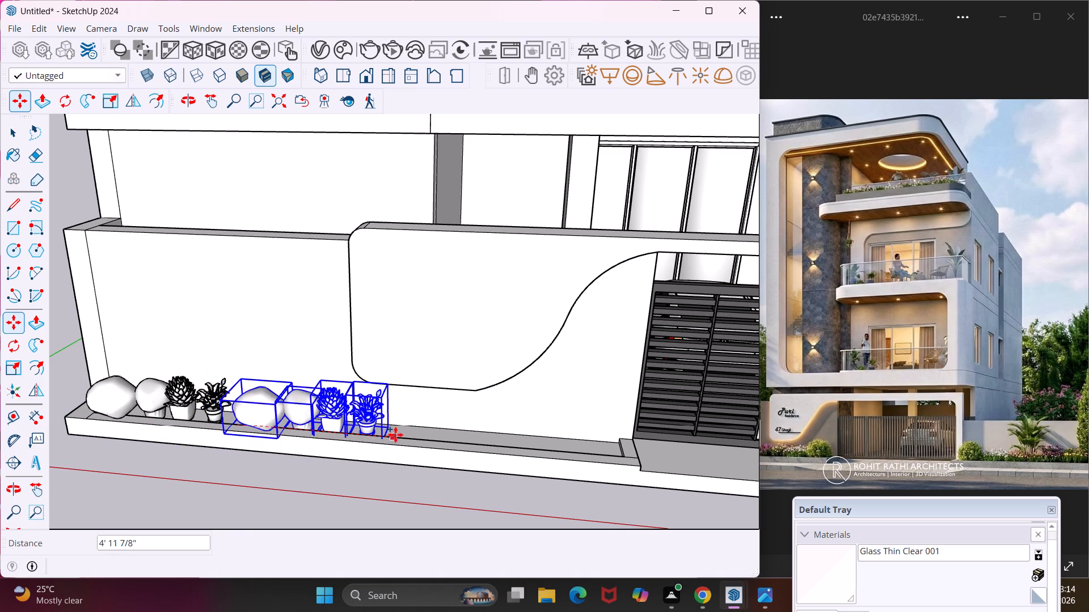
left_click(389, 433)
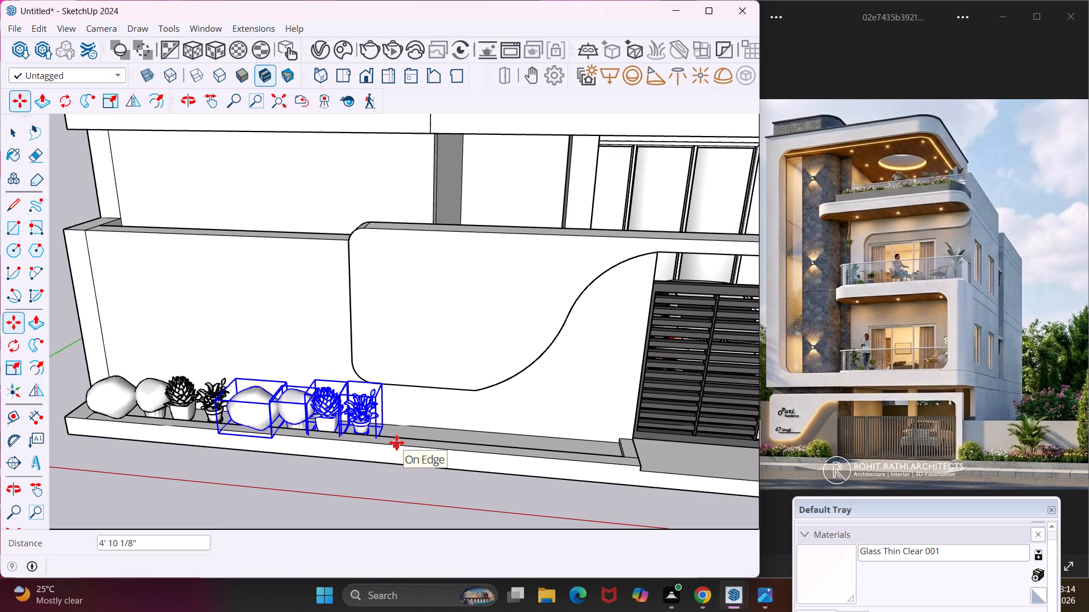
Copy the second set of four plants about 6' 9 7/8" along the ledge toward the gate.
left_click(394, 441)
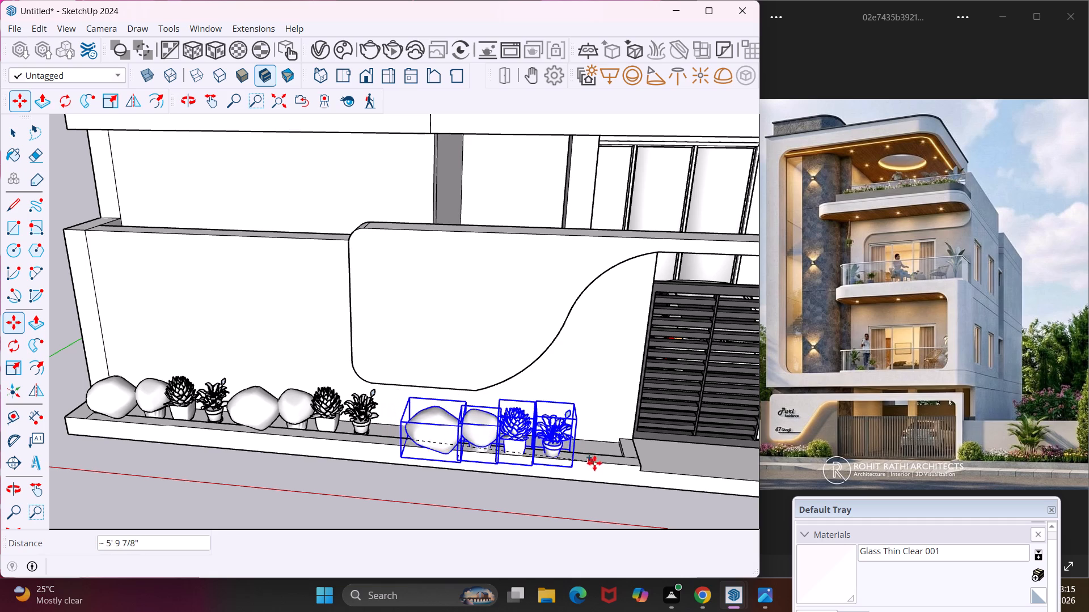
left_click(628, 466)
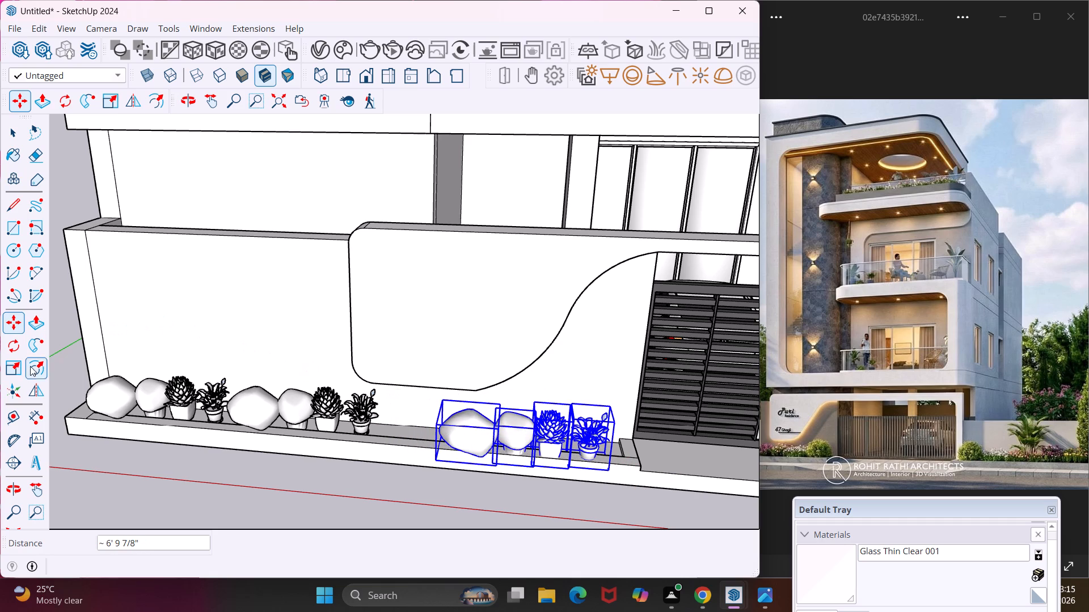
Rotate the third set of four plants 180 degrees on the ledge plane to reverse its order.
left_click(22, 341)
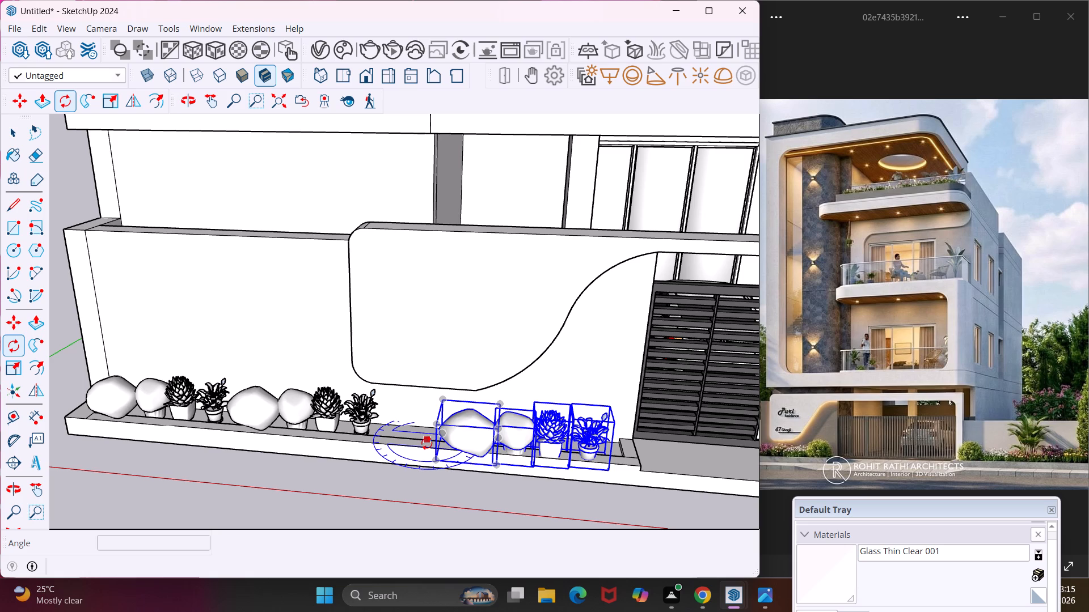
left_click(427, 443)
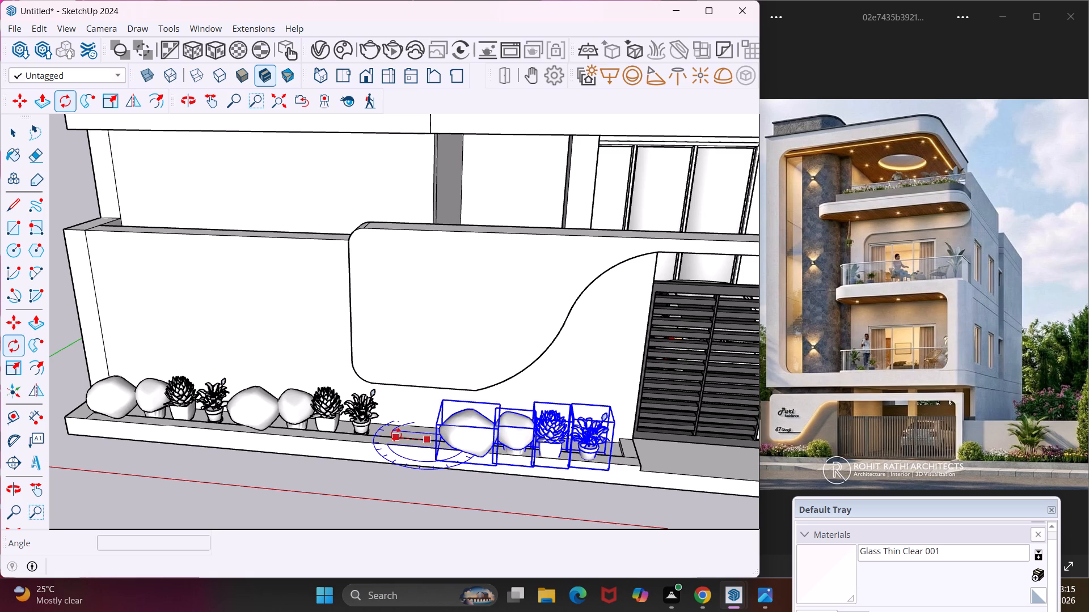
left_click(396, 435)
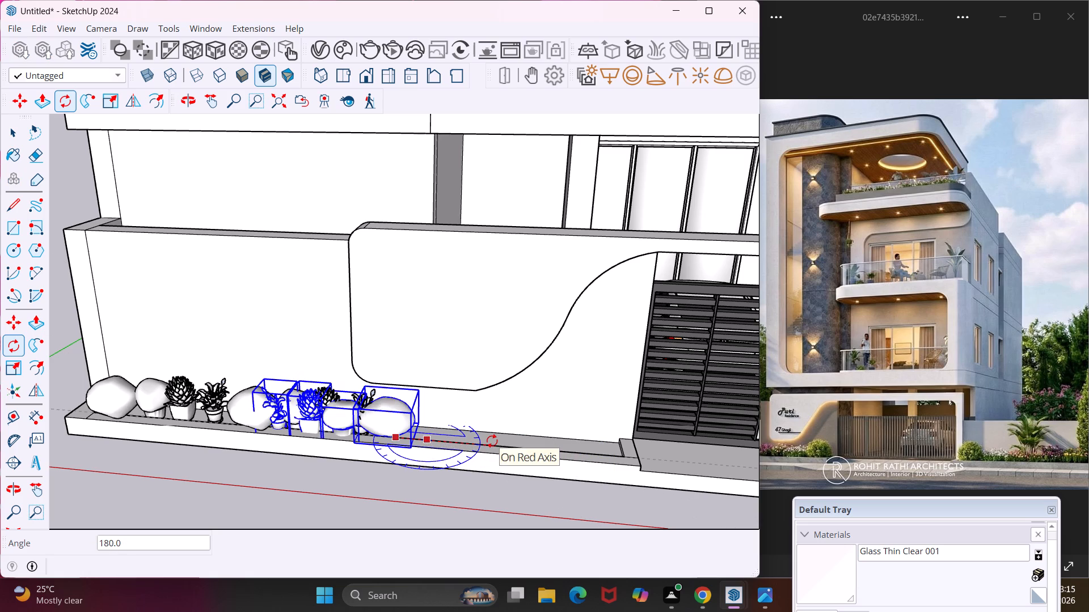
left_click(487, 445)
Move the rotated set of four plants about 6' 5/8" along the ledge to its gate-side end.
key("m")
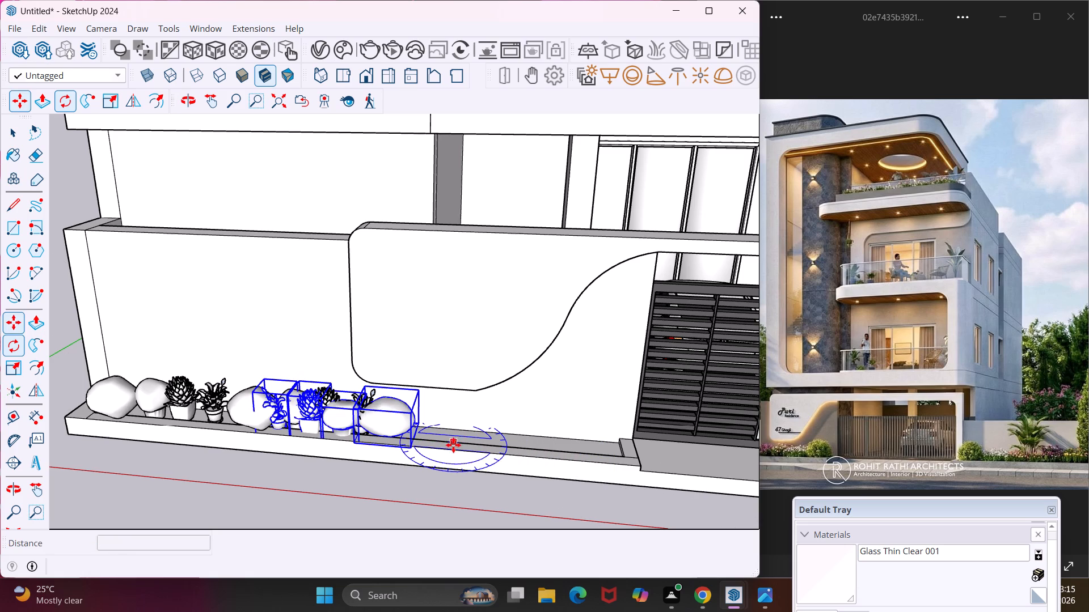
left_click(429, 445)
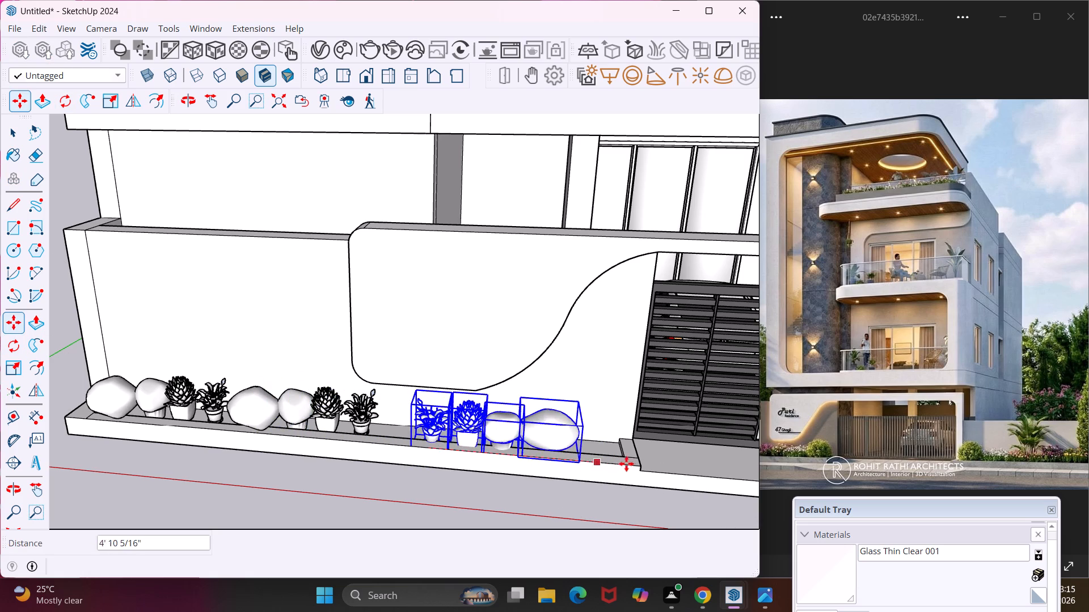
left_click(638, 463)
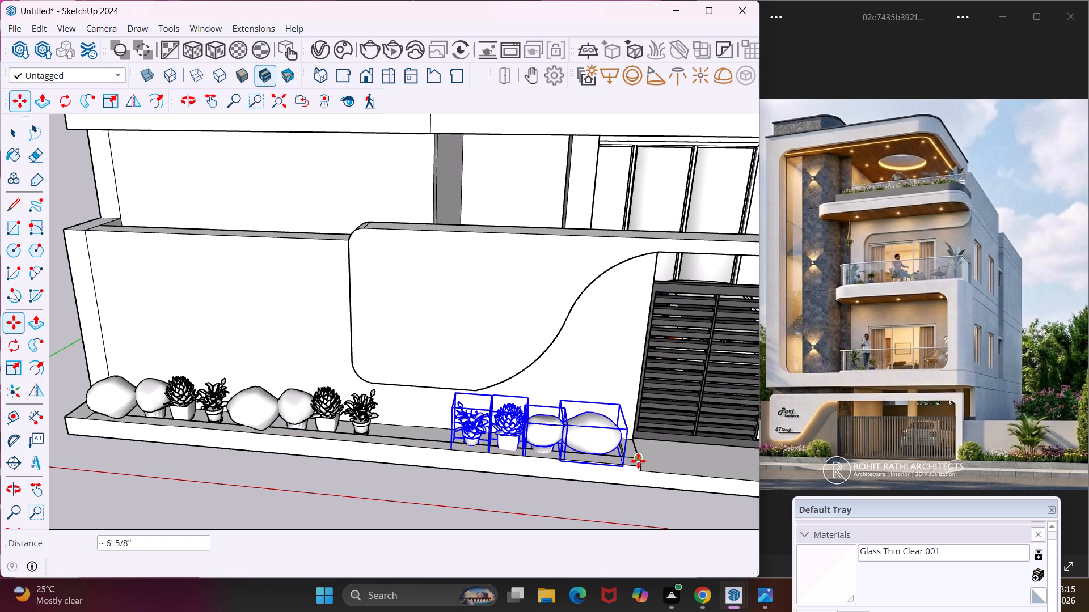
key("Escape")
key("space")
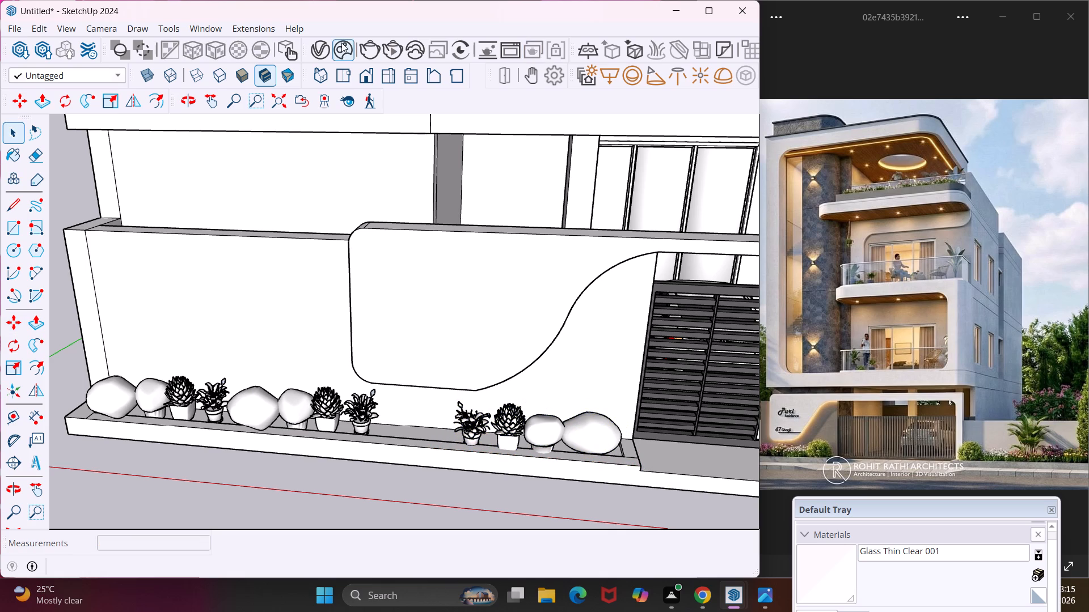
Place one Potted Plant 50-12 from Chaos Cosmos on the ledge, beside the small leafy plant of the gate-side set.
left_click(338, 44)
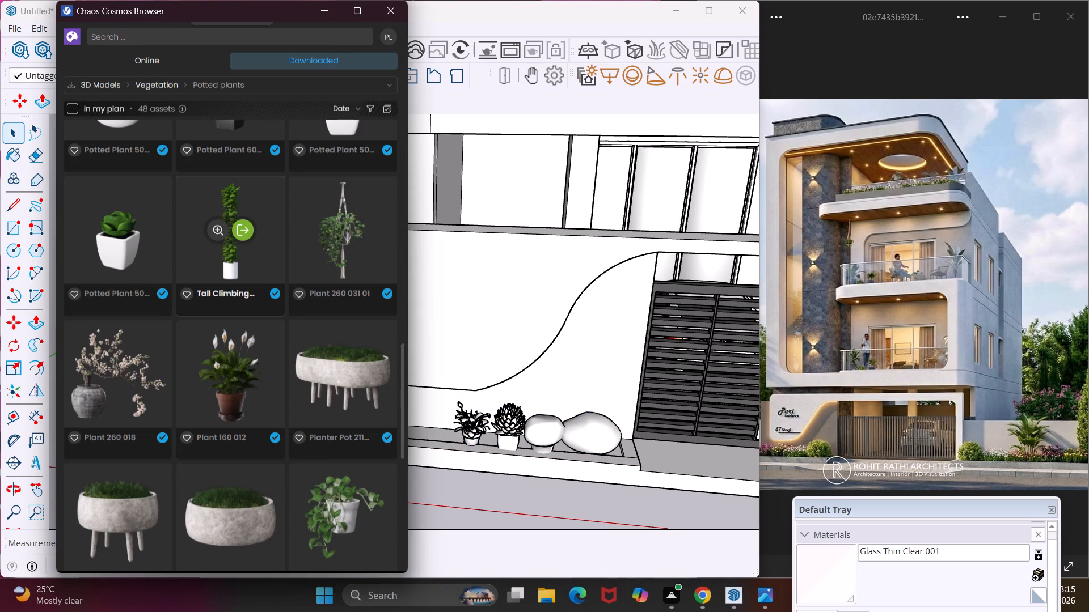
scroll(164, 351, "down", 1)
scroll(158, 349, "up", 4)
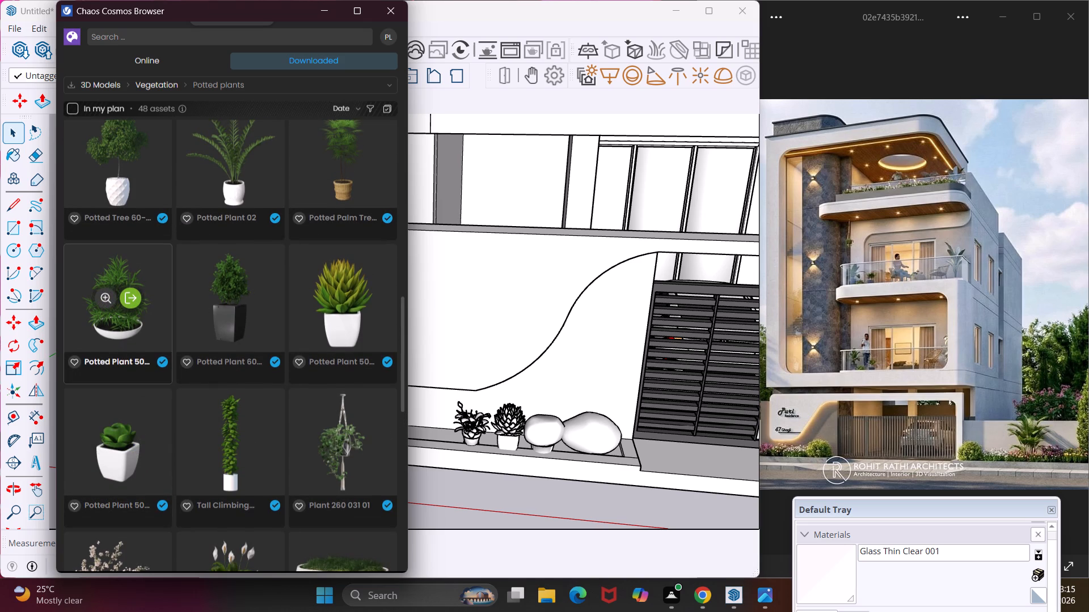
left_click(134, 292)
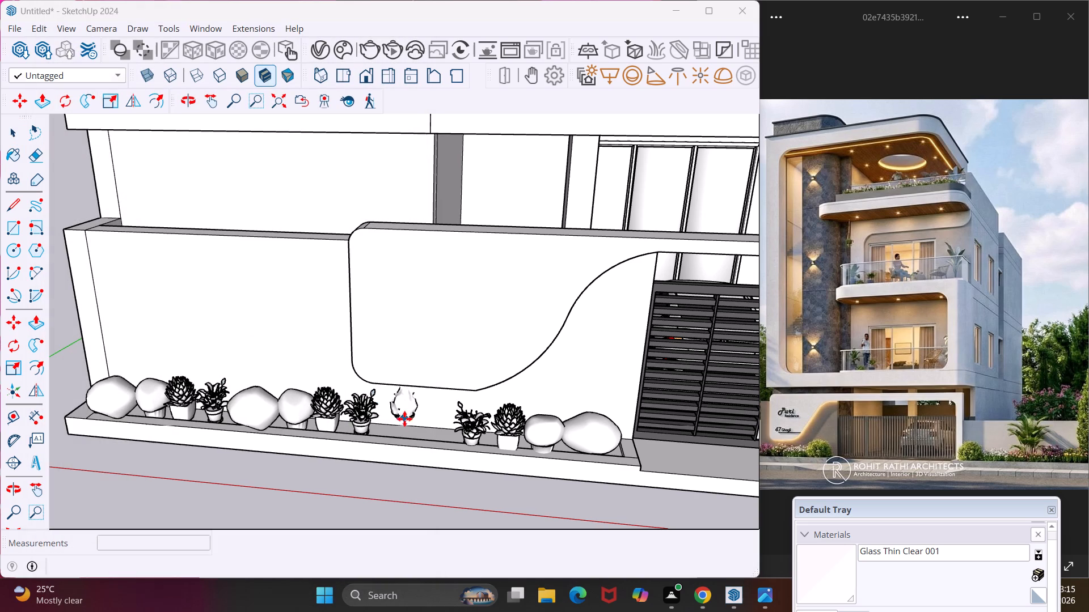
scroll(395, 424, "up", 7)
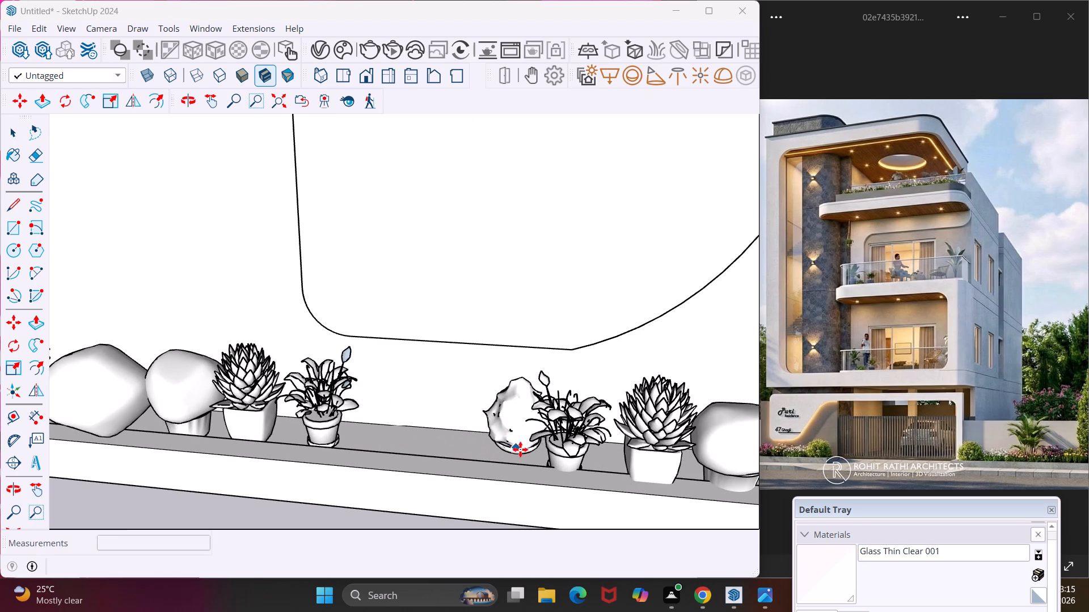
scroll(514, 460, "up", 8)
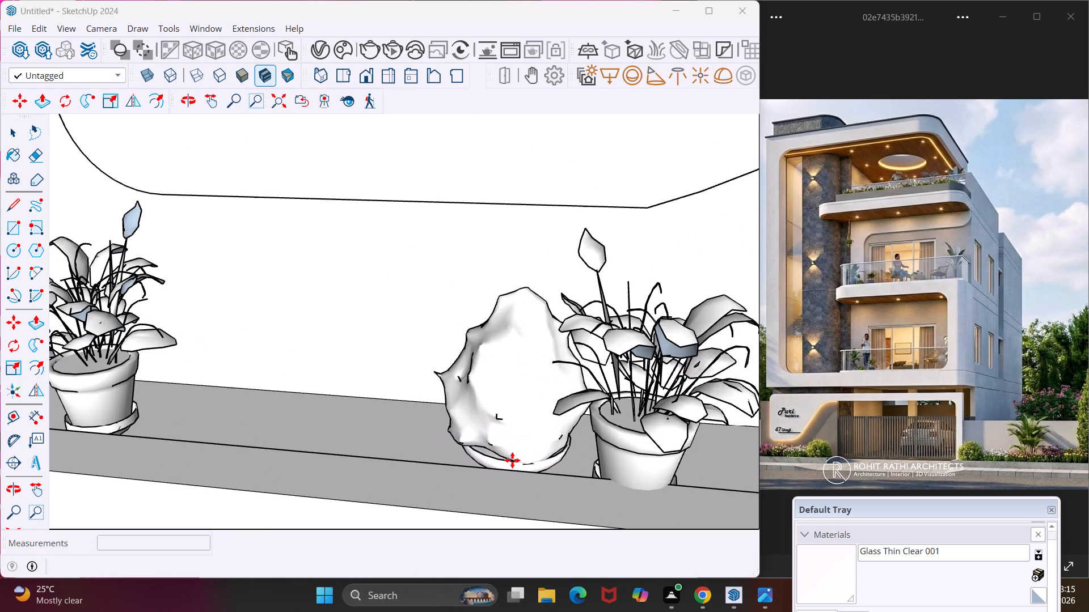
left_click(512, 460)
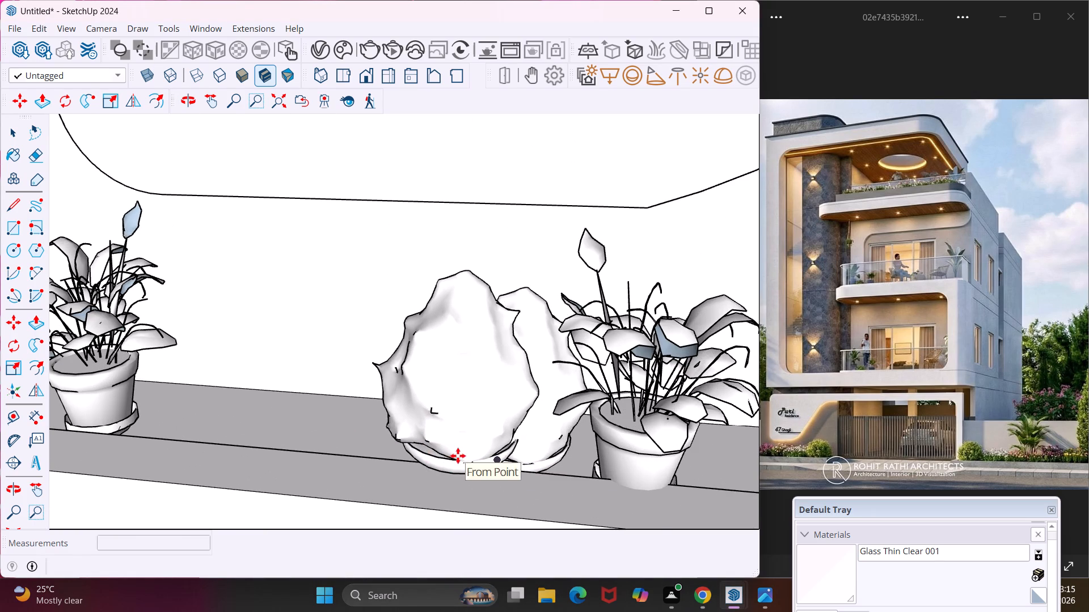
scroll(448, 450, "down", 13)
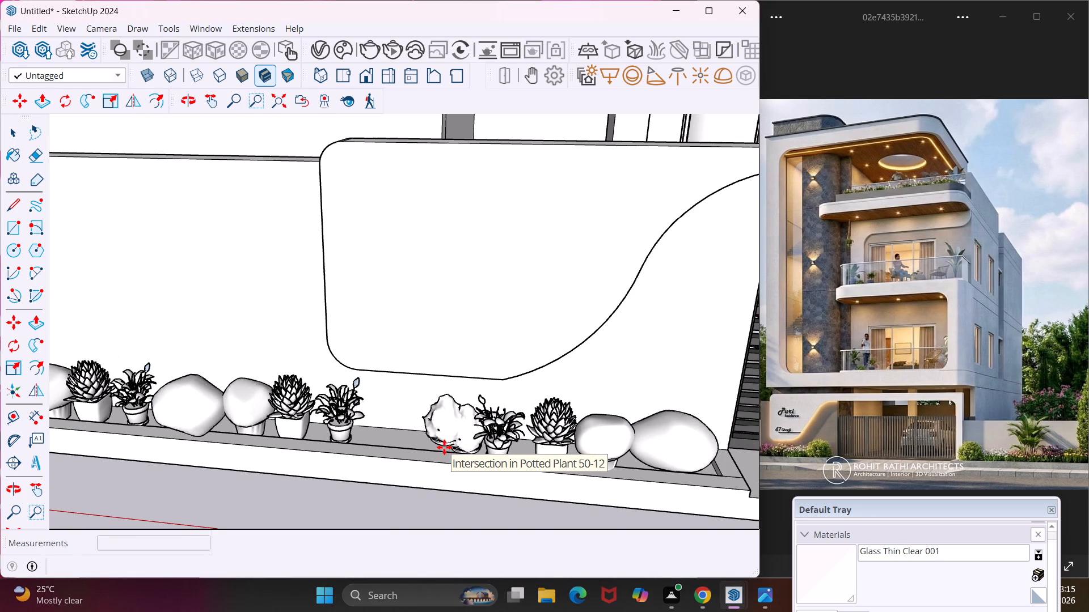
key("Escape")
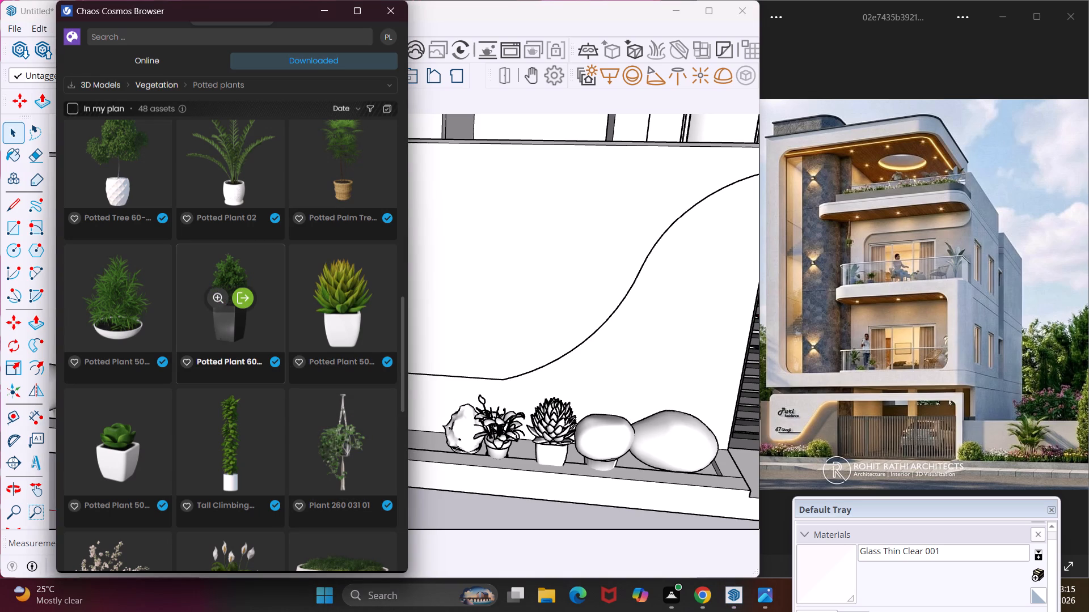
Place the Ficus elastica potted plant from Chaos Cosmos in the remaining gap on the front boundary ledge.
scroll(237, 313, "up", 3)
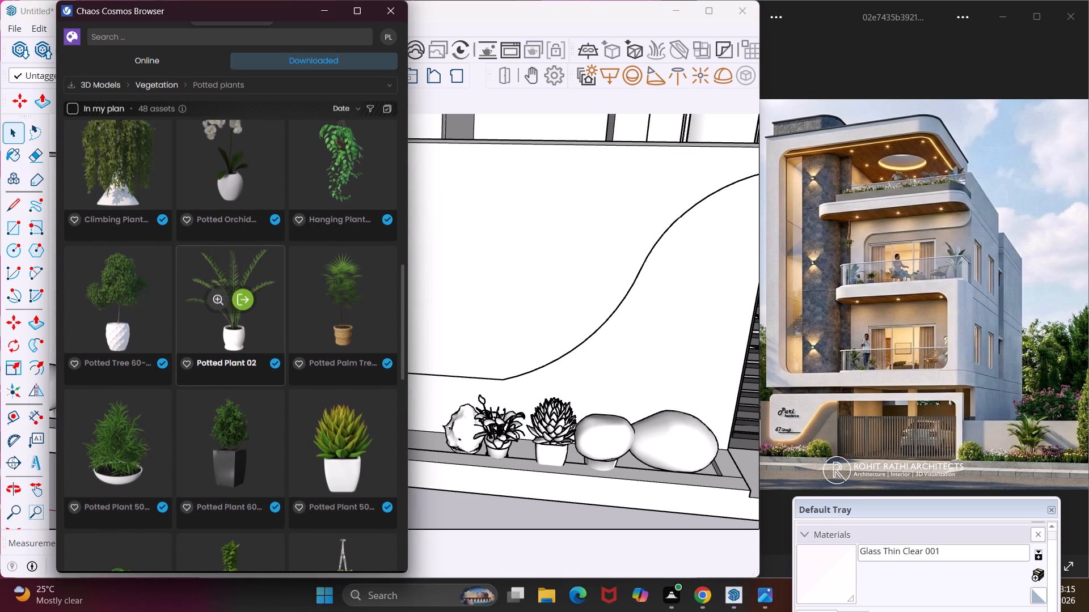
scroll(234, 211, "up", 1)
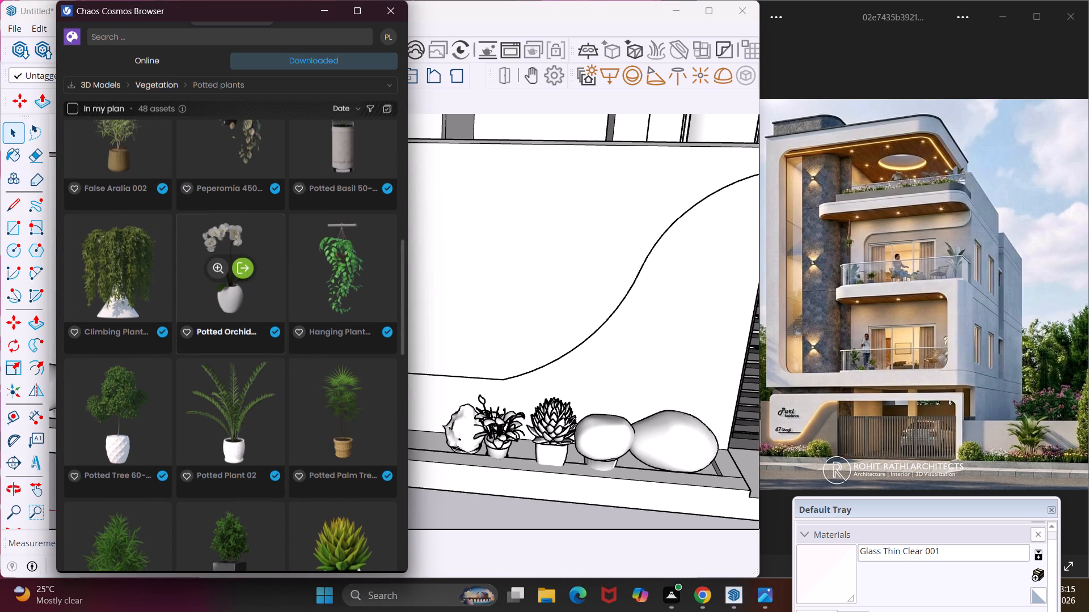
scroll(234, 211, "up", 2)
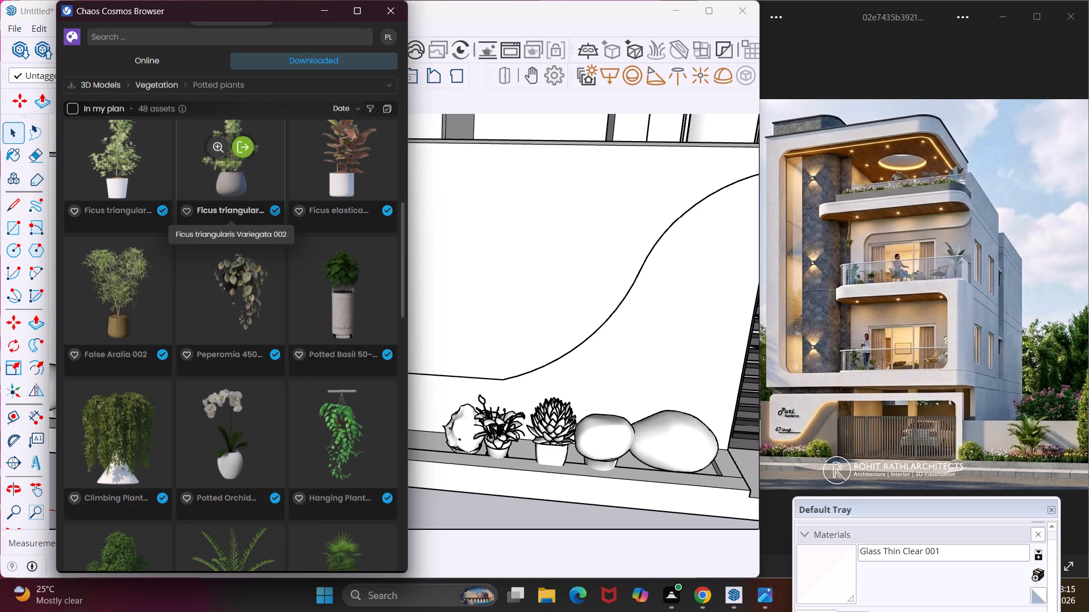
scroll(234, 211, "up", 2)
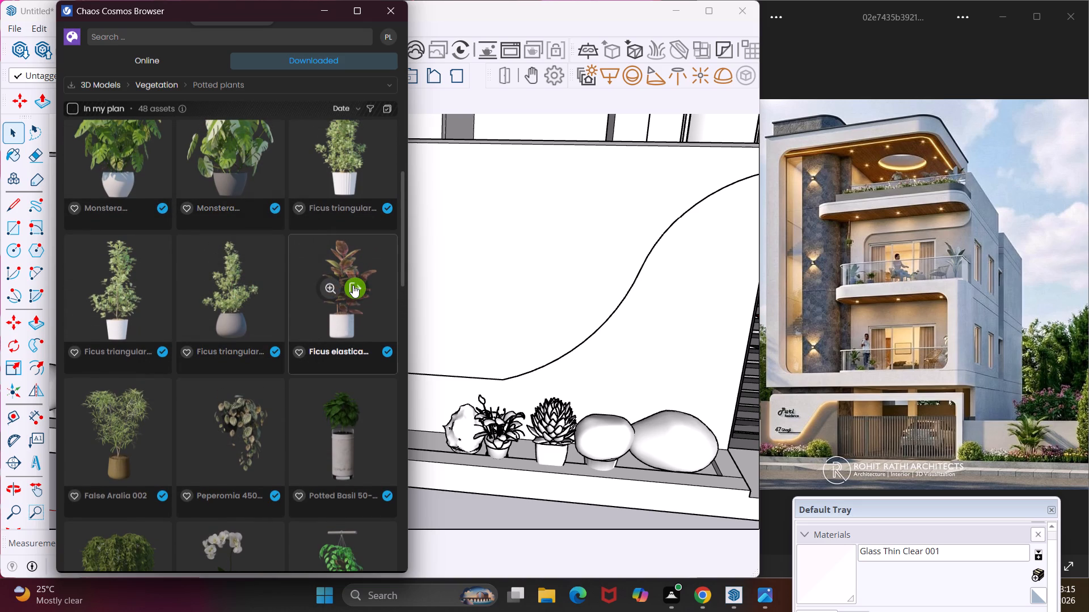
left_click(353, 285)
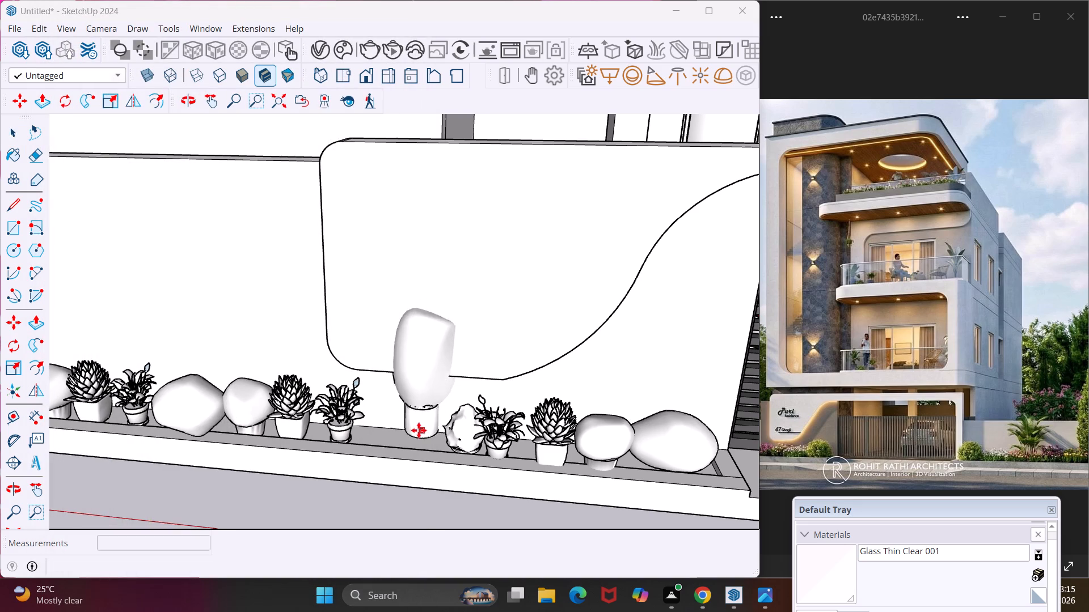
scroll(394, 440, "up", 3)
middle_click_drag(393, 440, 265, 439)
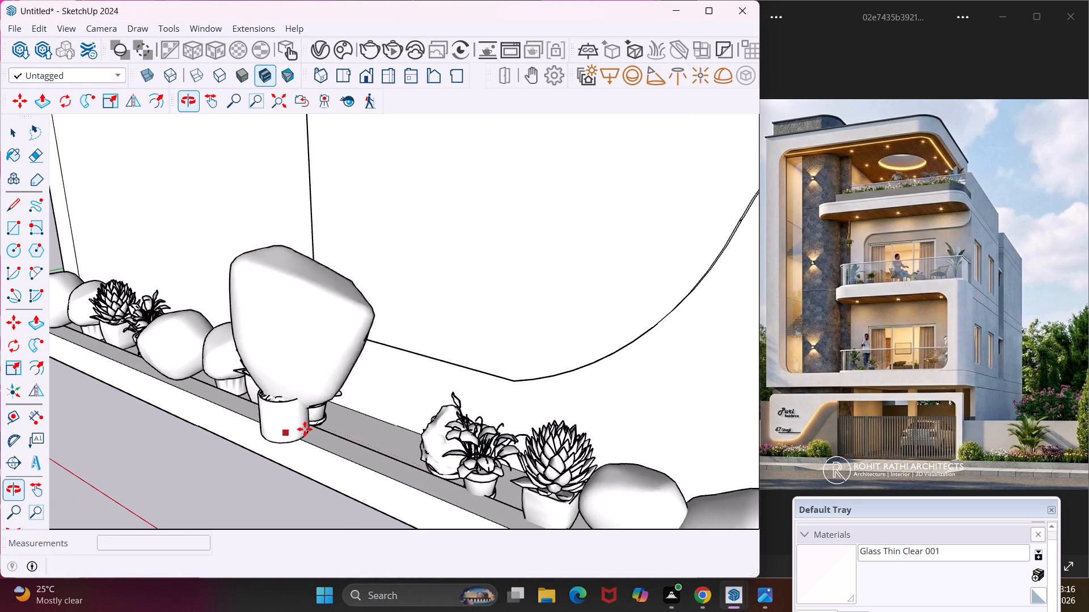
scroll(390, 437, "up", 4)
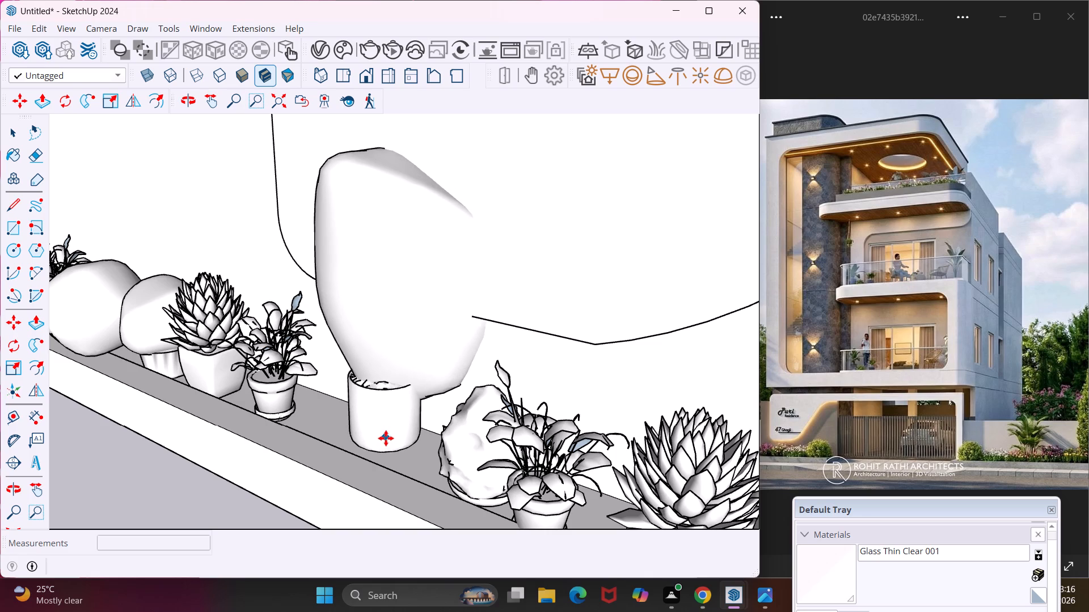
Move the oversized round-topped potted plant about 2 1/4" toward the front edge of the planter ledge.
left_click(385, 442)
key("Escape")
key("space")
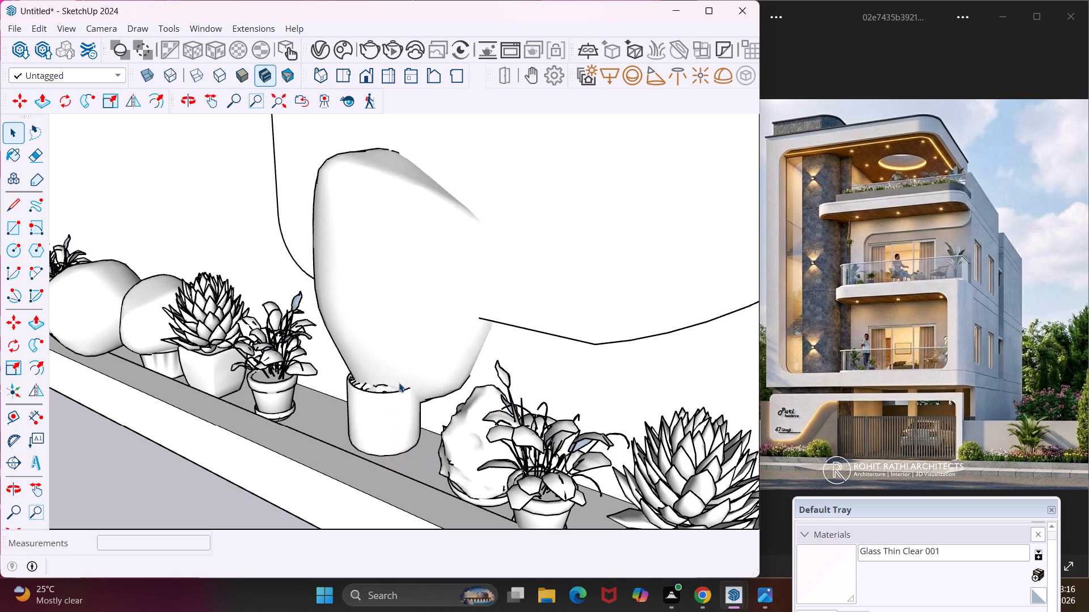
left_click(398, 398)
scroll(417, 455, "up", 4)
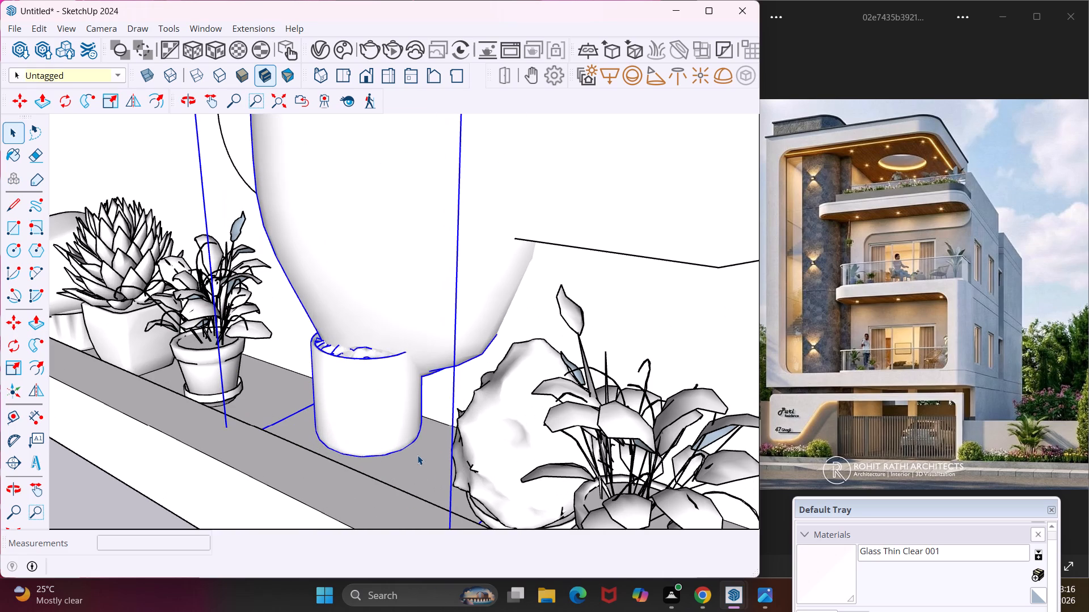
key("m")
left_click(441, 447)
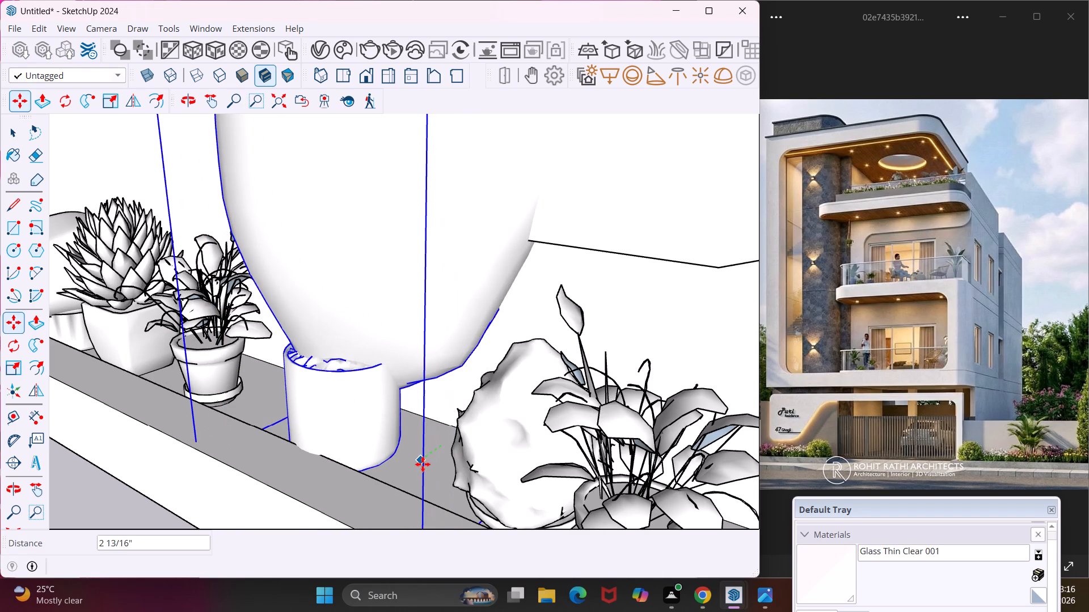
left_click(428, 461)
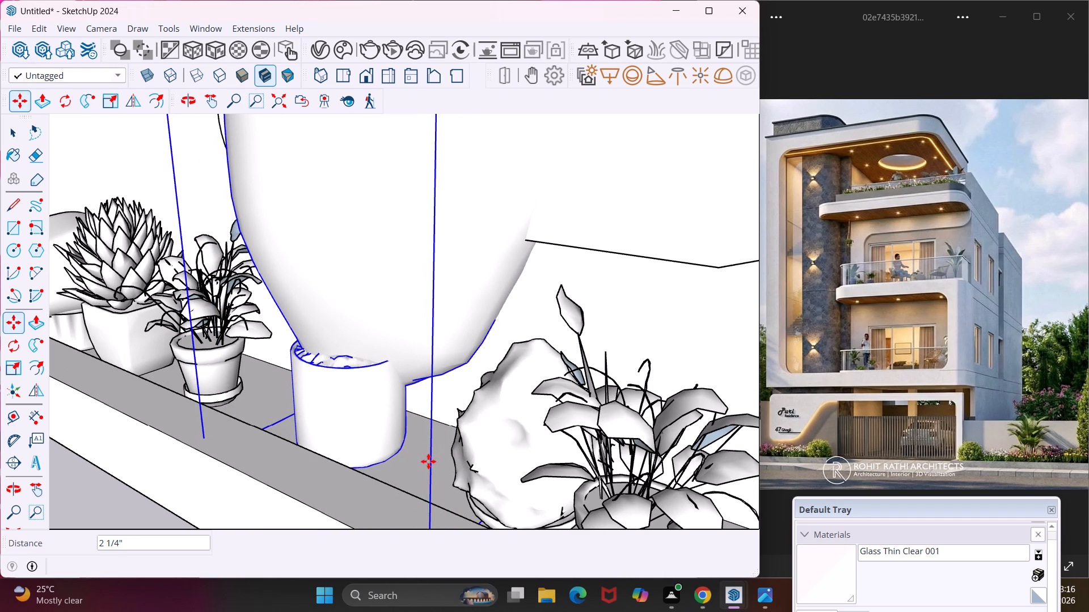
Scale the oversized round-topped potted plant uniformly from its top corner to about 0.40.
left_click(20, 367)
scroll(105, 347, "down", 8)
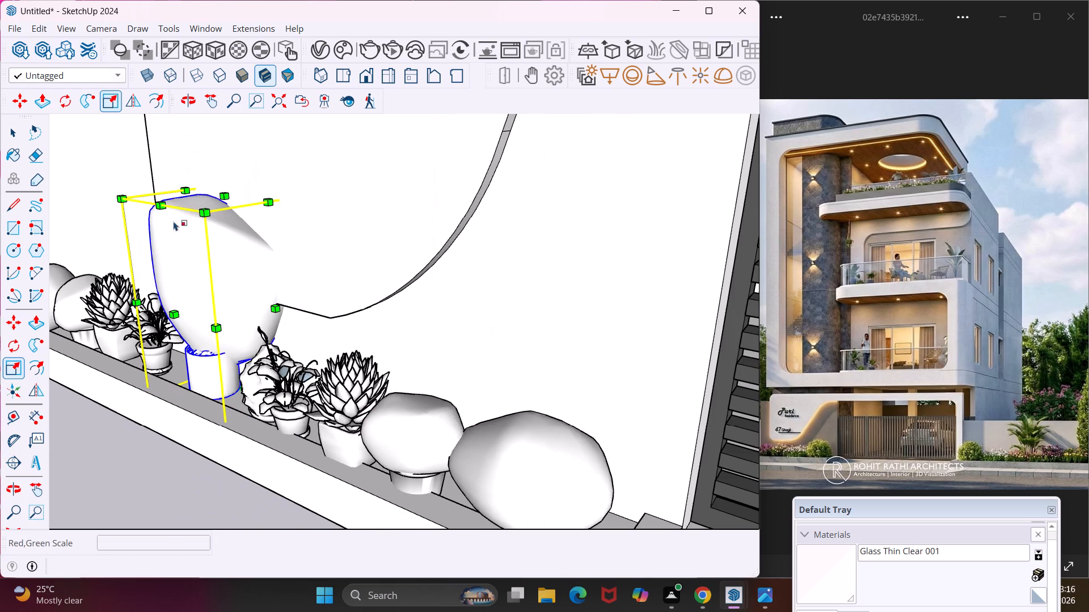
left_click(202, 211)
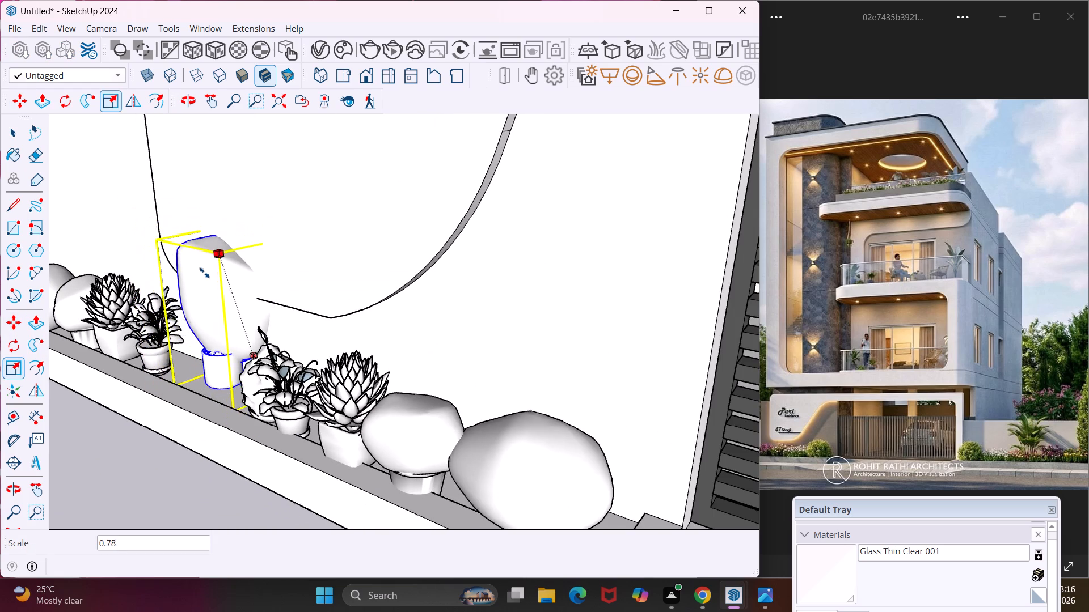
left_click(215, 320)
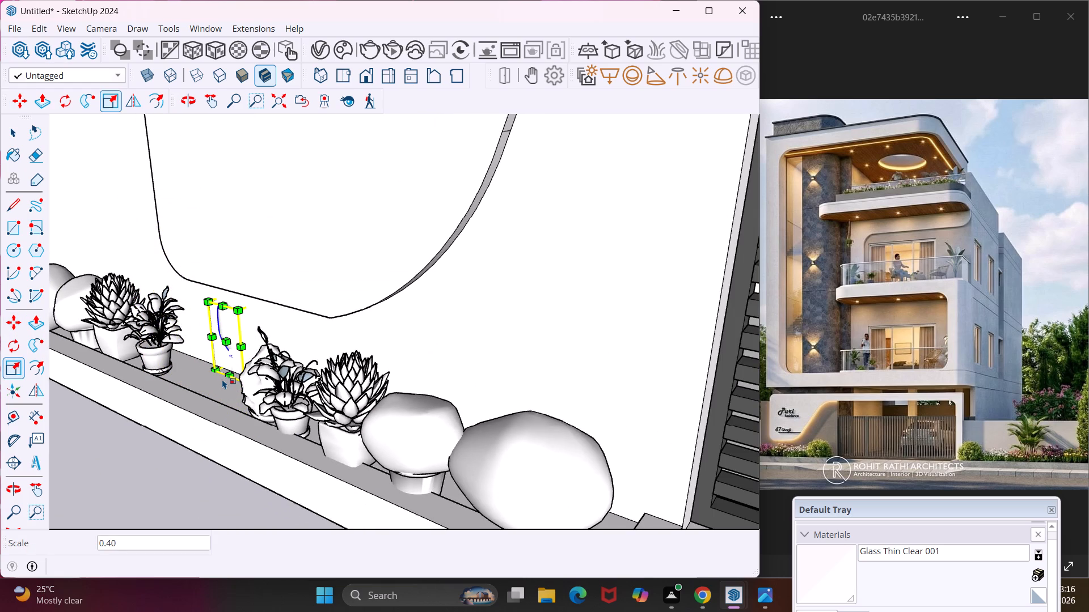
Move the scaled plant about 11 1/8" forward out of the boundary wall onto the planter ledge.
key("m")
scroll(231, 386, "up", 4)
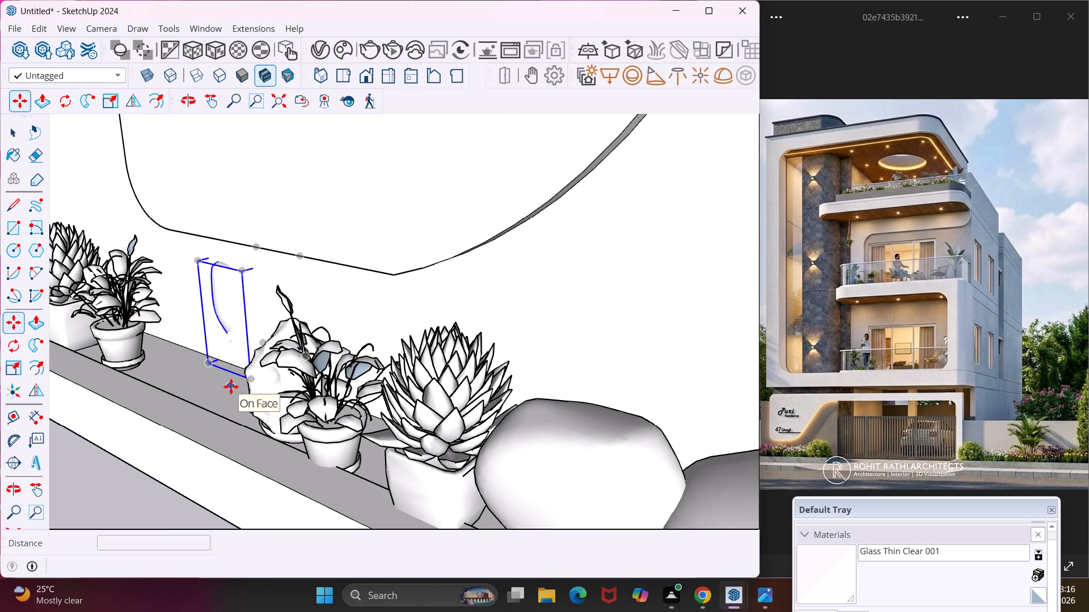
left_click(231, 386)
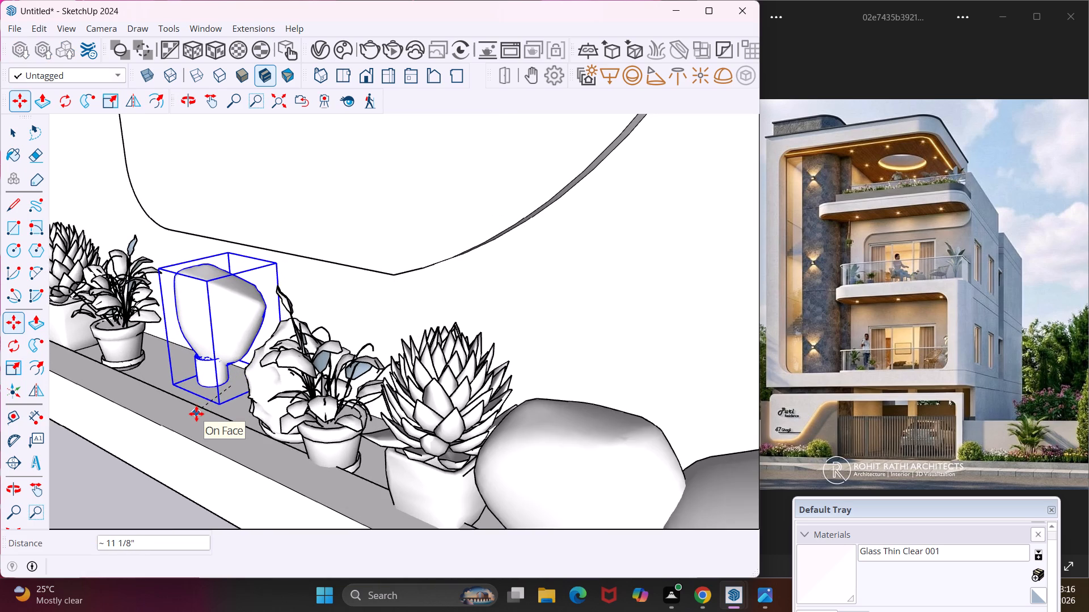
left_click(196, 414)
Shift the scaled round-topped plant a further 1 7/8" toward the front edge of the planter ledge.
scroll(241, 397, "up", 3)
middle_click_drag(241, 397, 261, 403)
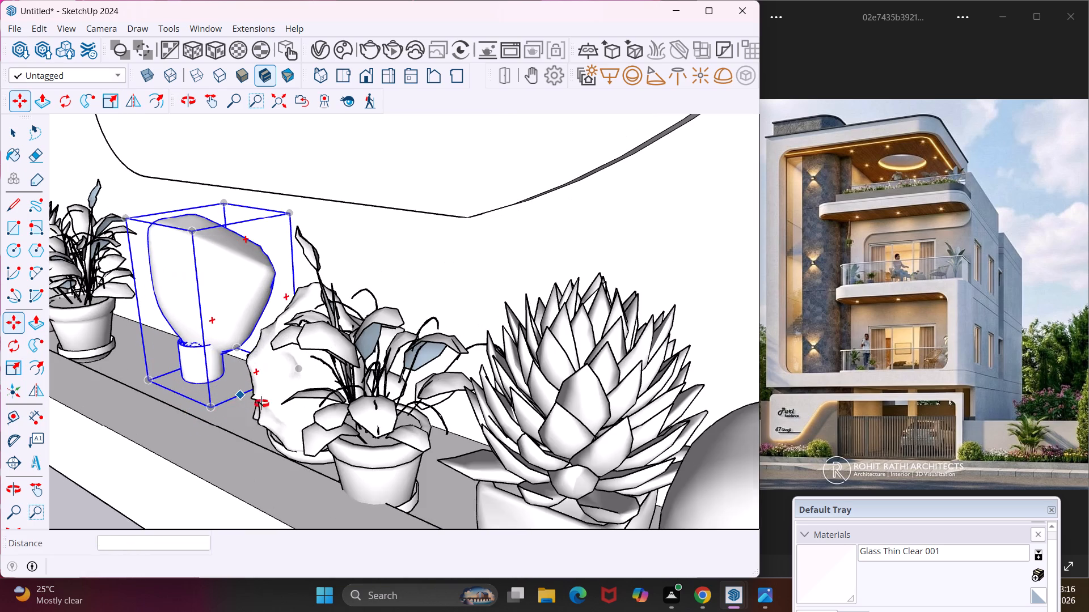
middle_click_drag(261, 403, 403, 397)
scroll(328, 436, "down", 4)
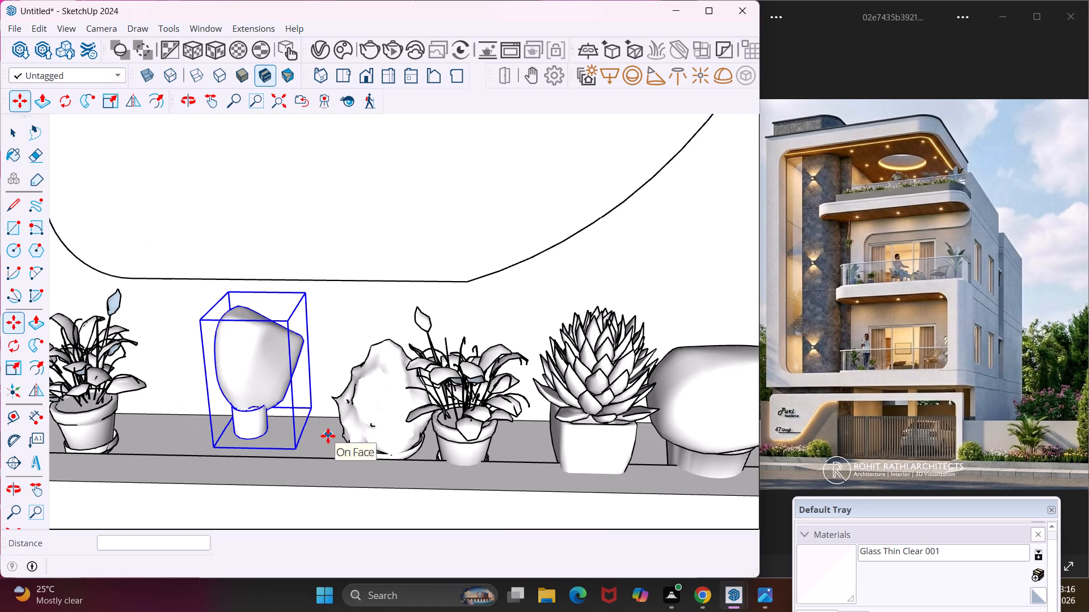
middle_click_drag(307, 439, 374, 427)
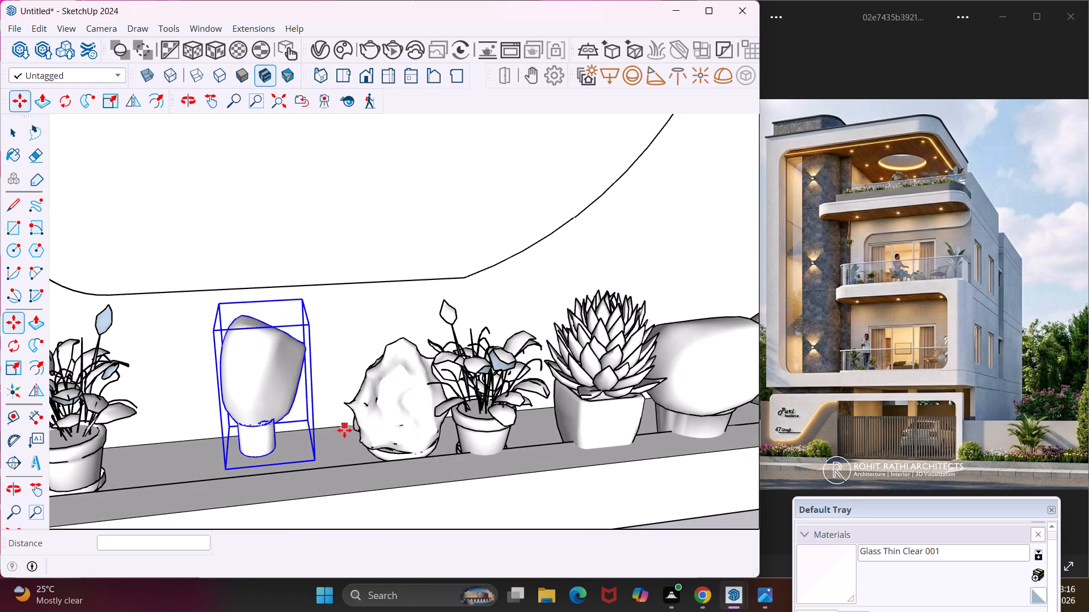
key("Escape")
key("space")
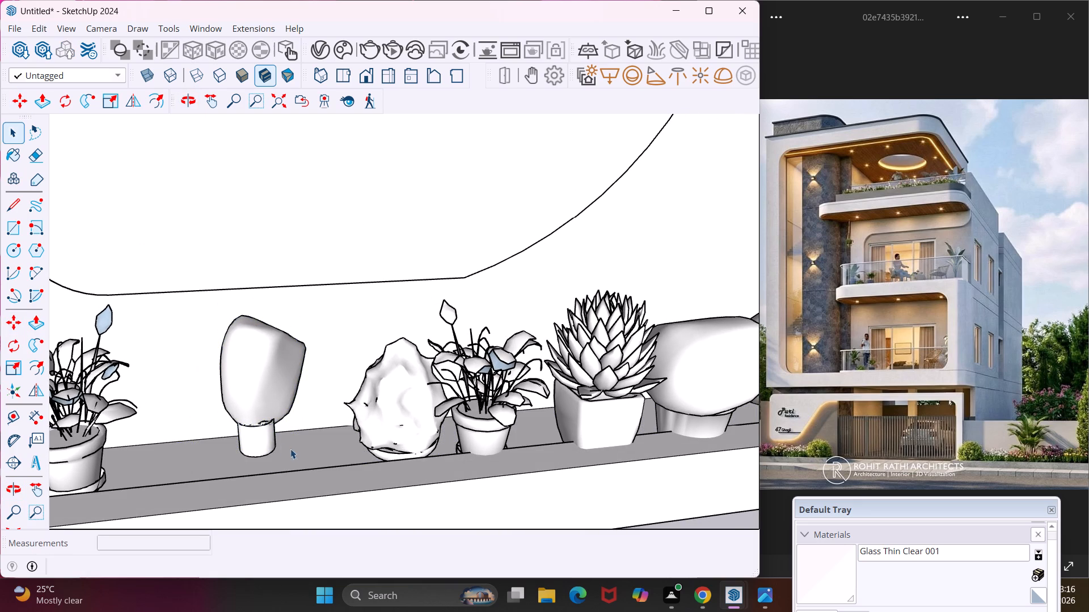
left_click(268, 441)
middle_click_drag(308, 449, 174, 481)
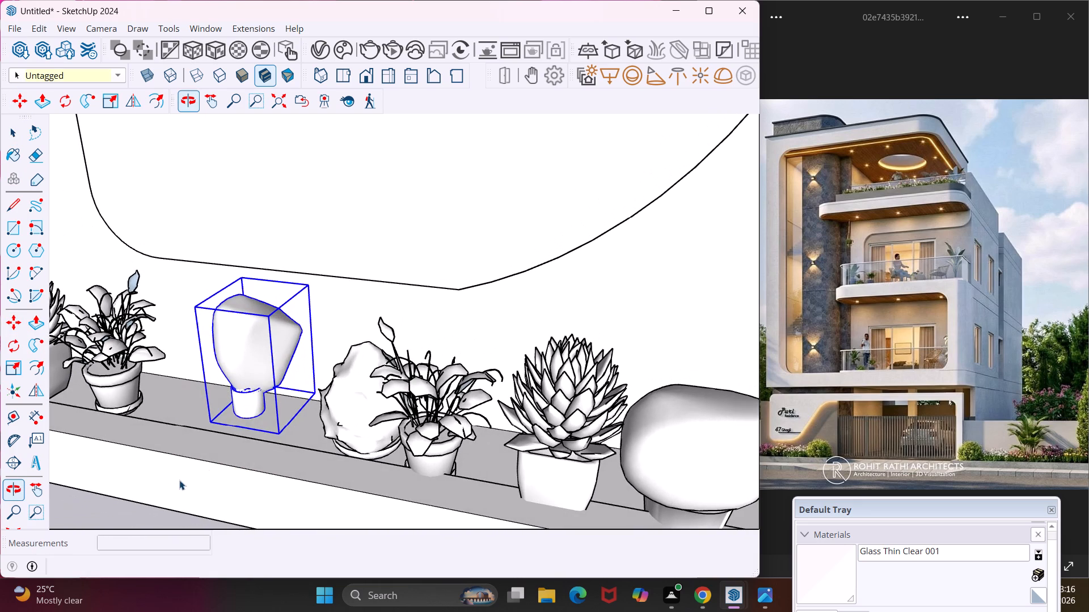
key("m")
scroll(305, 427, "up", 4)
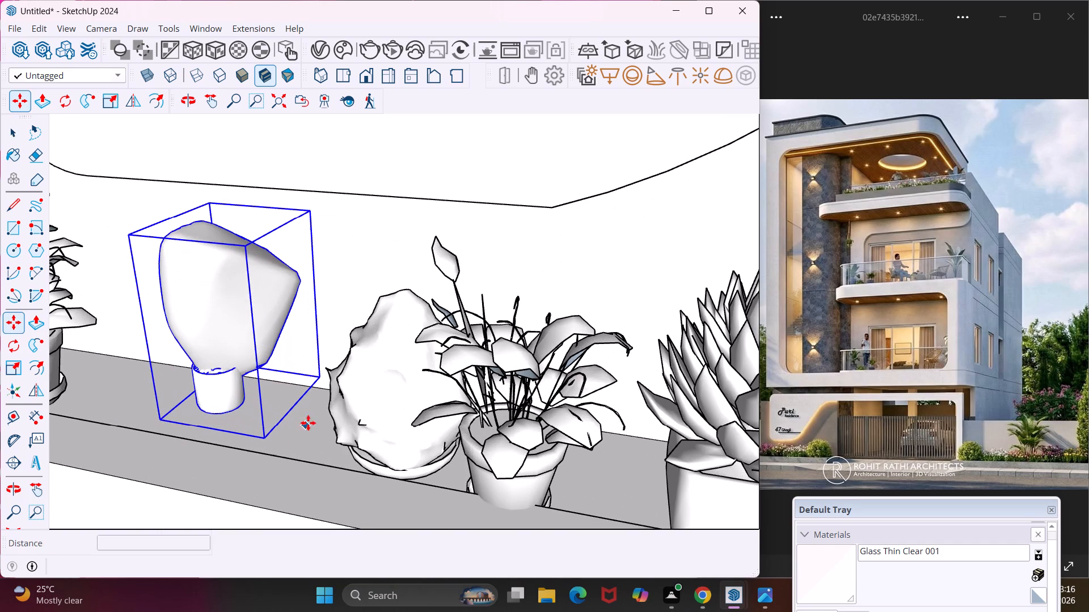
left_click(313, 410)
left_click(303, 422)
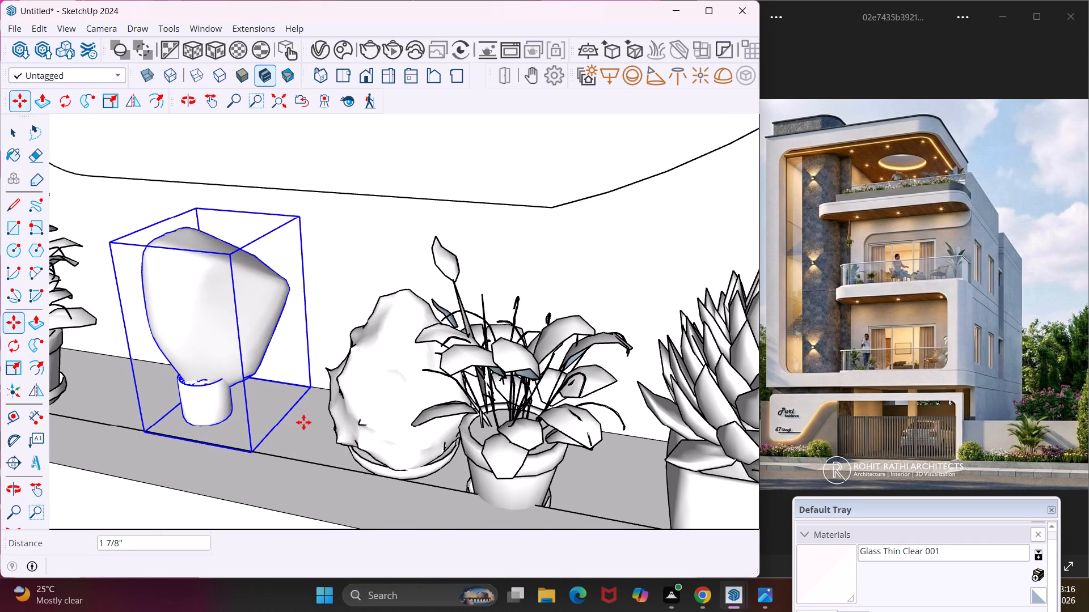
Move the small round-topped plant 6" along the ledge, away from the rock-shaped plant and toward the leafy potted plant.
middle_click_drag(301, 422, 364, 410)
scroll(362, 403, "down", 14)
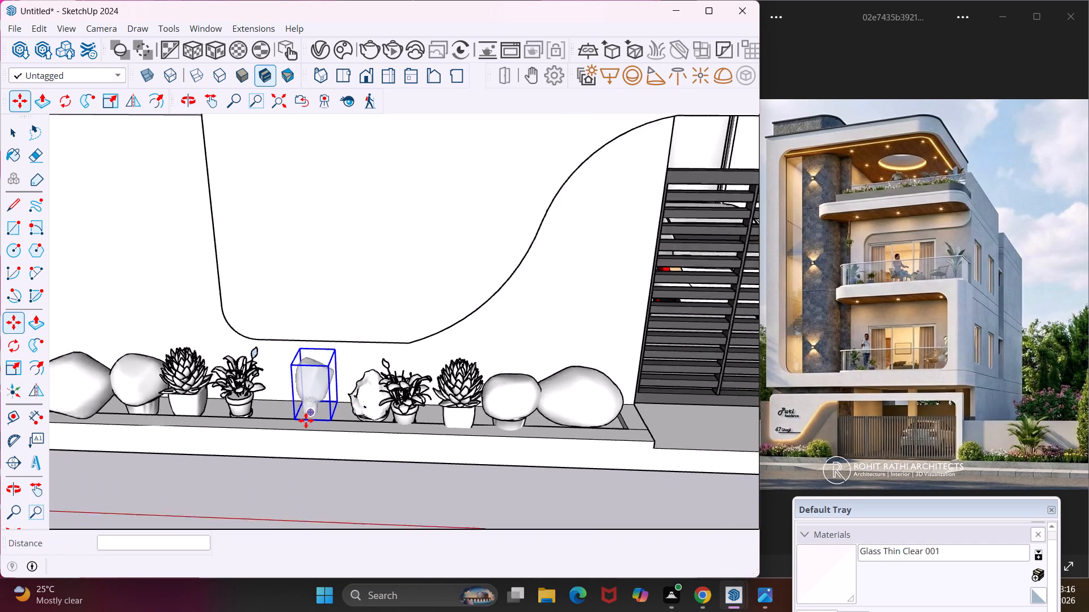
scroll(306, 420, "down", 2)
middle_click_drag(244, 403, 329, 372)
scroll(307, 383, "down", 4)
scroll(302, 395, "up", 11)
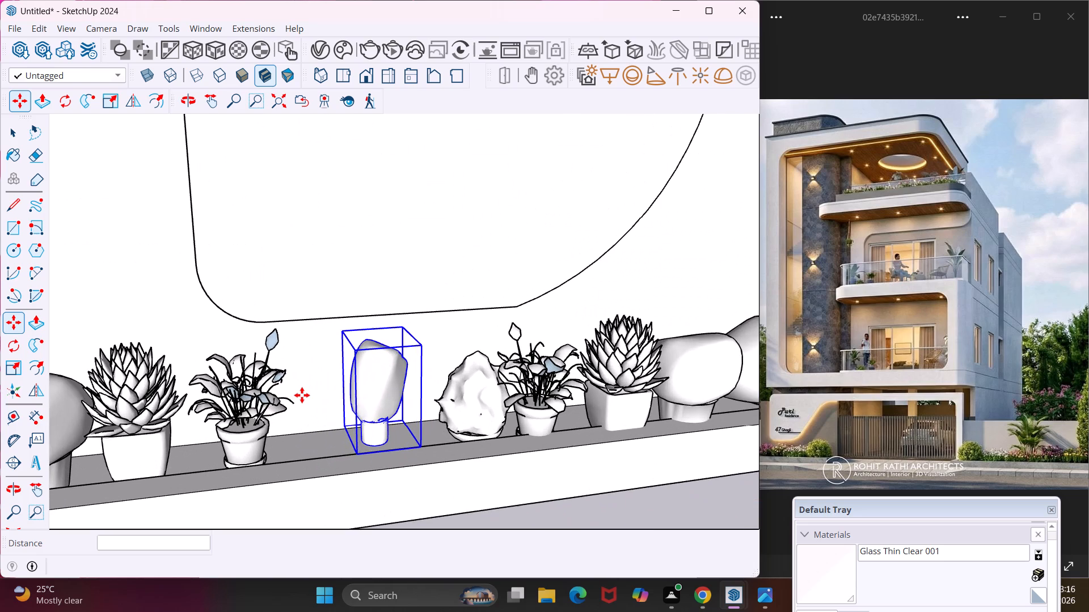
key("Escape")
key("space")
left_click(374, 432)
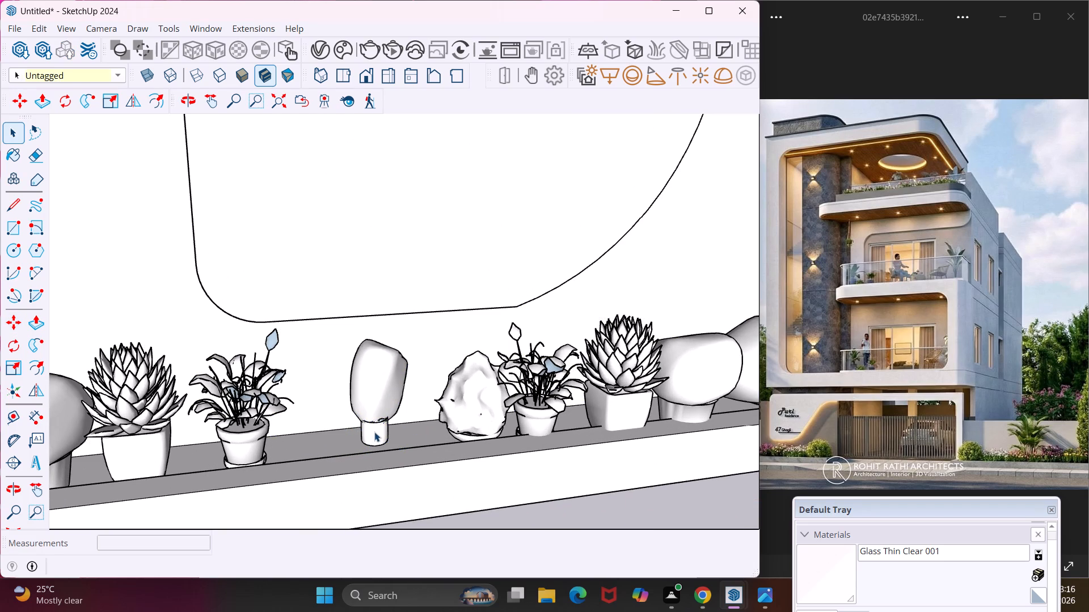
key("m")
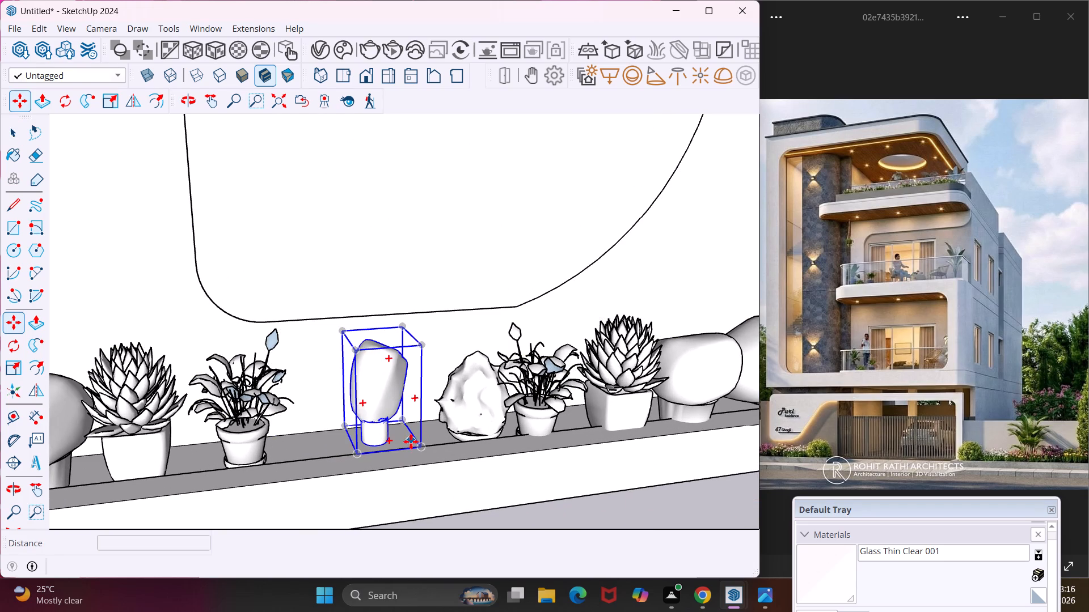
left_click(409, 440)
left_click(365, 444)
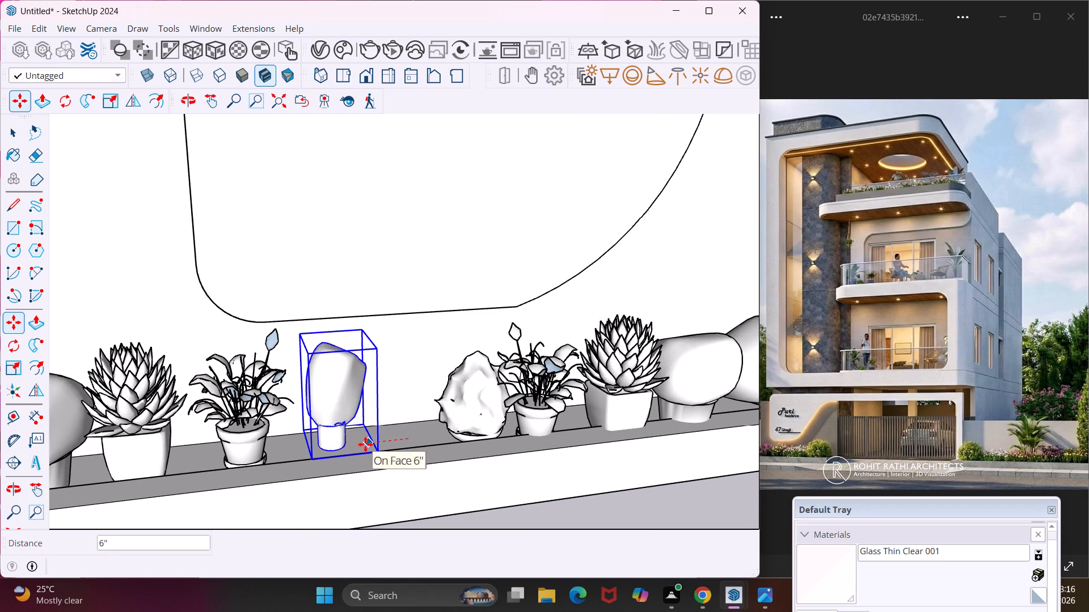
scroll(419, 416, "down", 4)
key("Escape")
key("space")
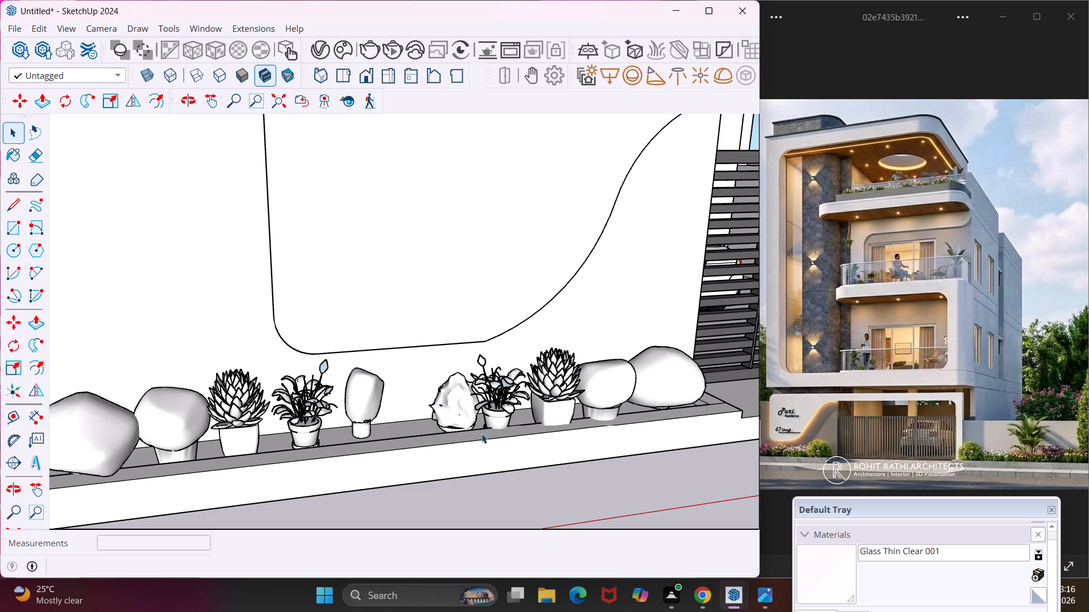
Move the rock-shaped plant 6" along the ledge, away from the adjoining leafy pot and toward the small round-topped plant.
scroll(463, 416, "up", 3)
left_click(463, 416)
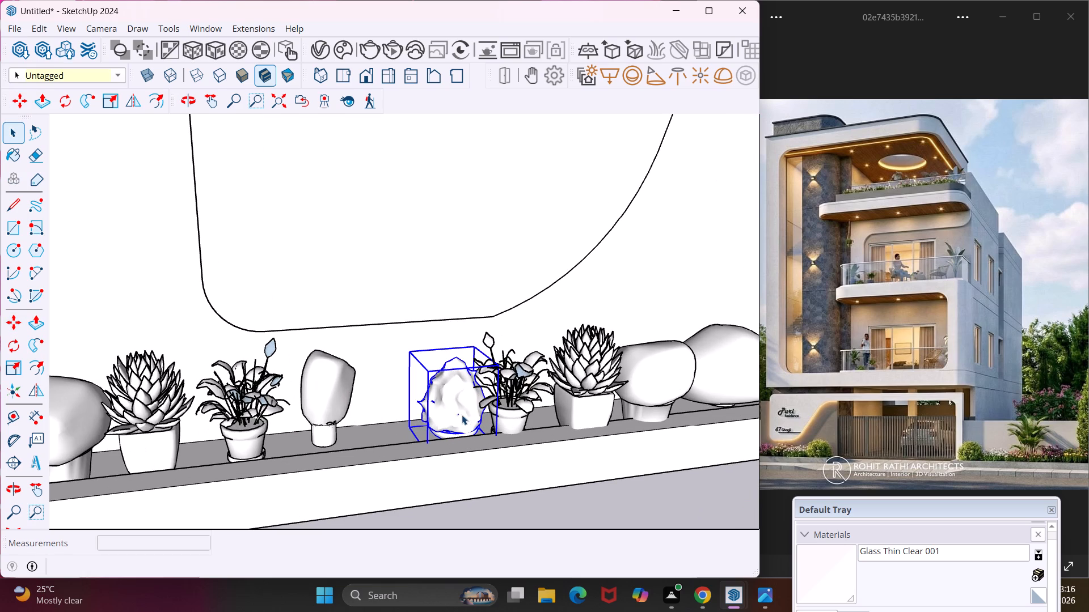
key("m")
left_click(470, 444)
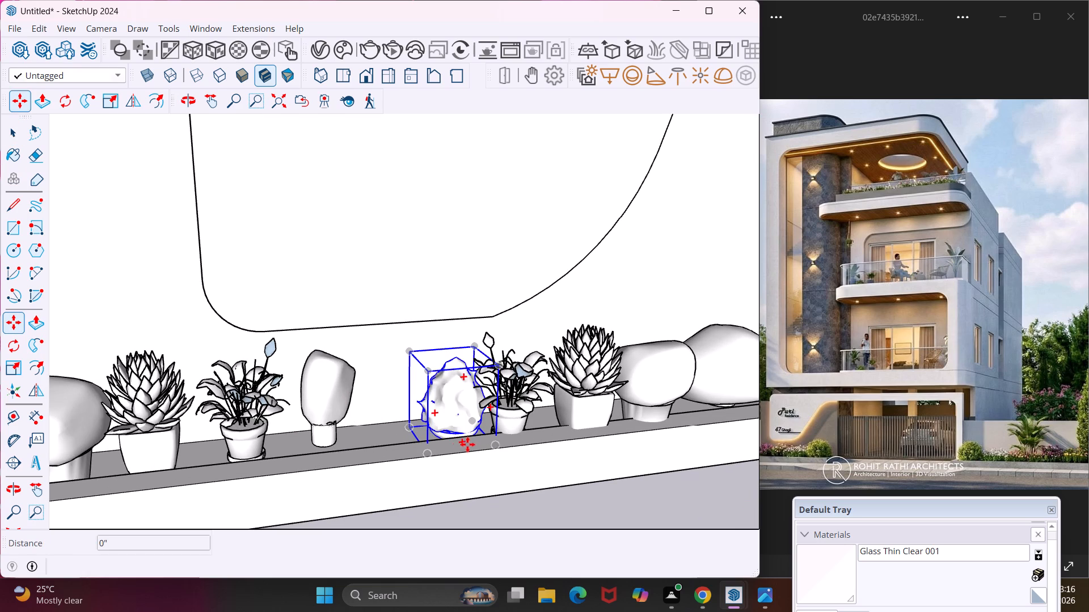
left_click(427, 447)
scroll(335, 419, "down", 7)
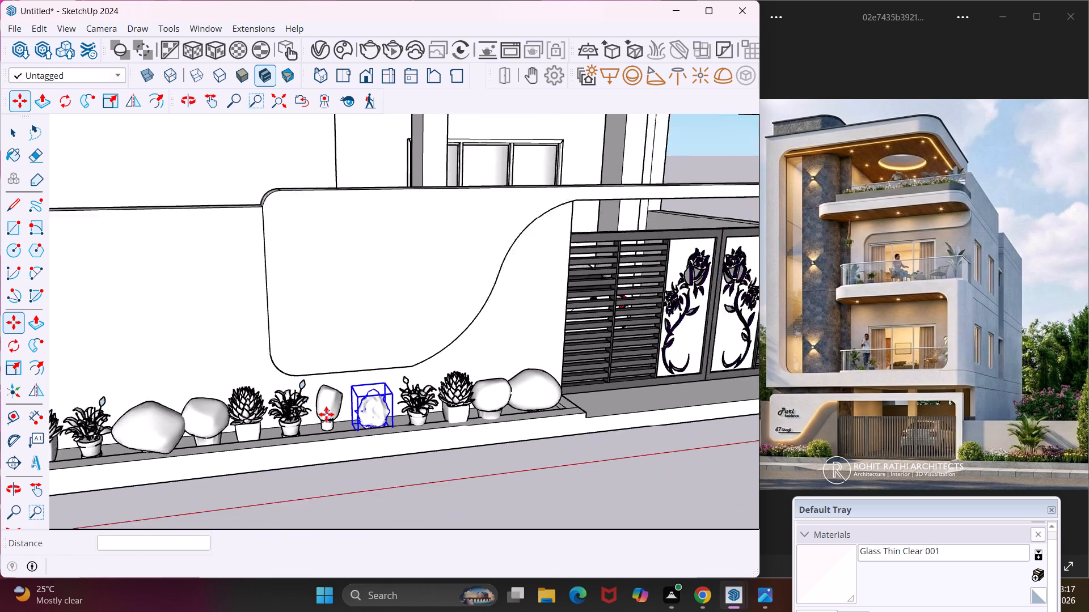
scroll(326, 414, "down", 8)
key("Escape")
key("space")
Browse the downloaded Ceiling lights category under Lighting in the Chaos Cosmos browser.
scroll(390, 377, "down", 5)
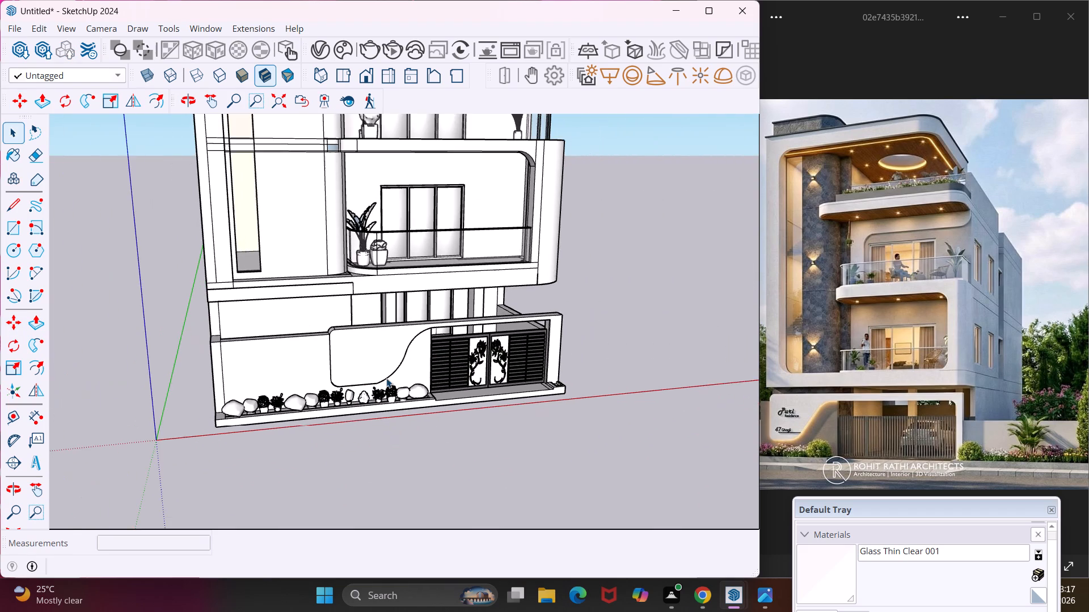
middle_click_drag(415, 360, 382, 296)
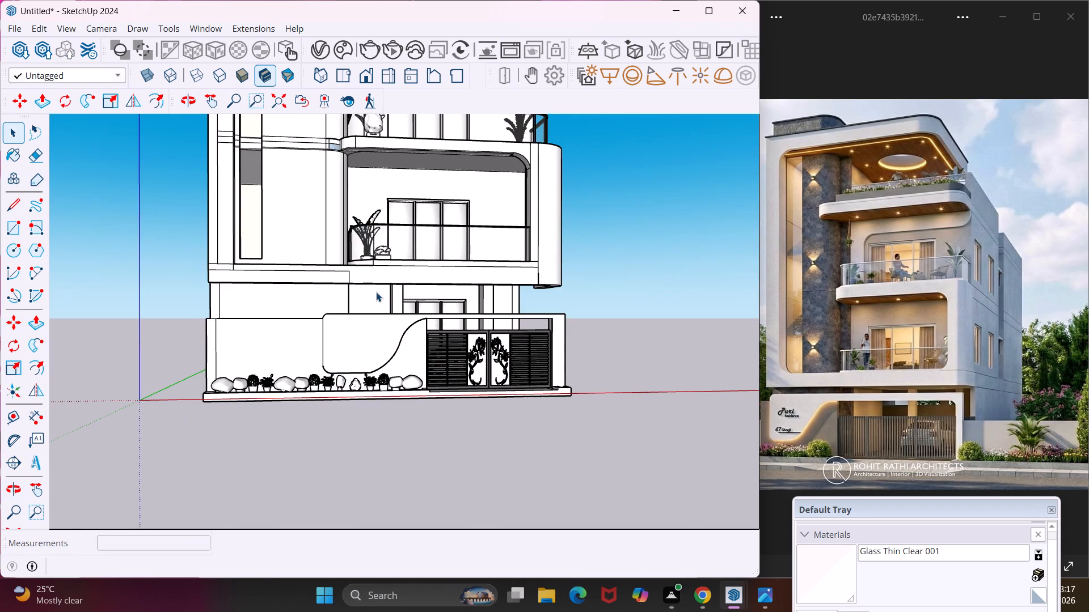
scroll(376, 291, "down", 4)
middle_click_drag(376, 291, 227, 320)
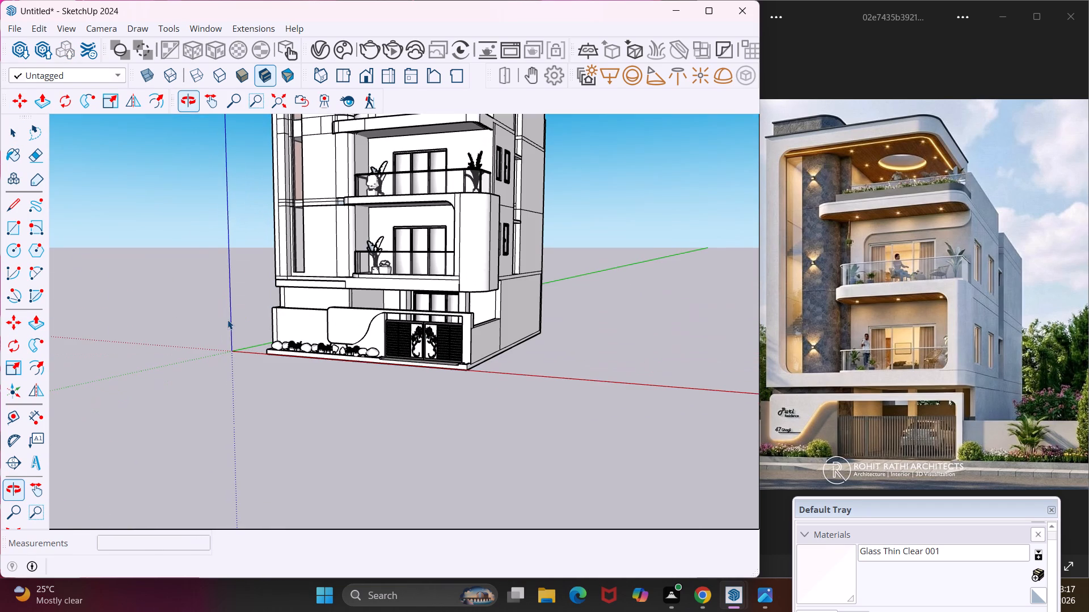
left_click(353, 53)
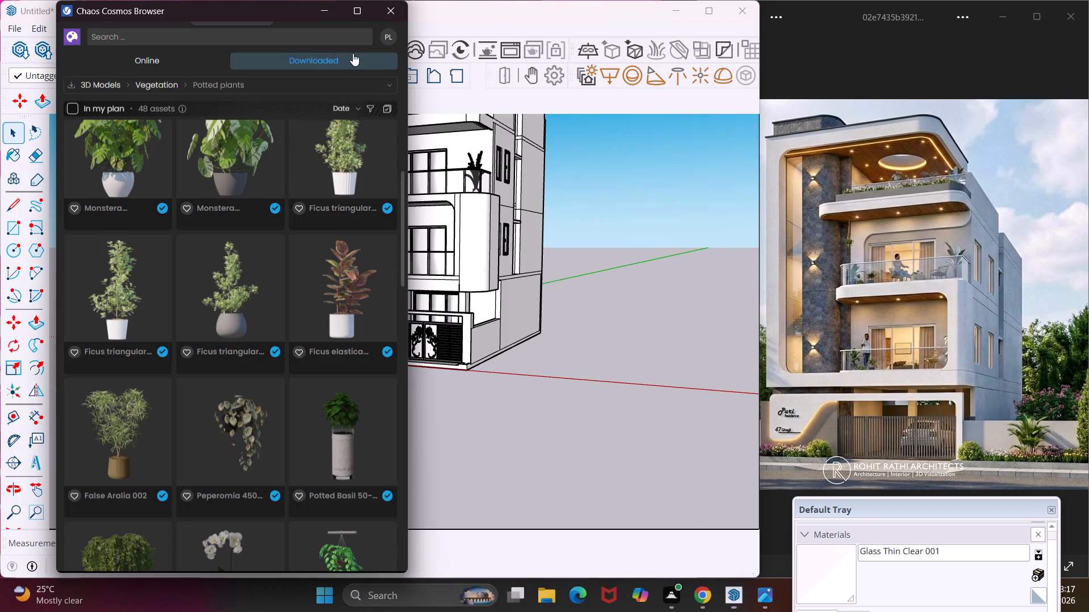
left_click(292, 78)
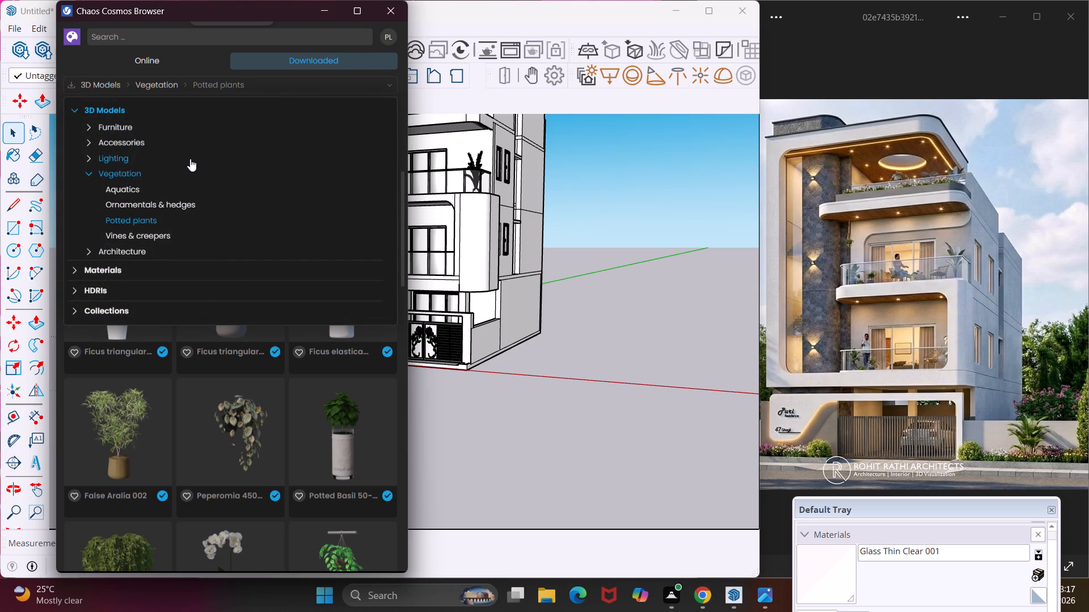
left_click(161, 154)
left_click(136, 244)
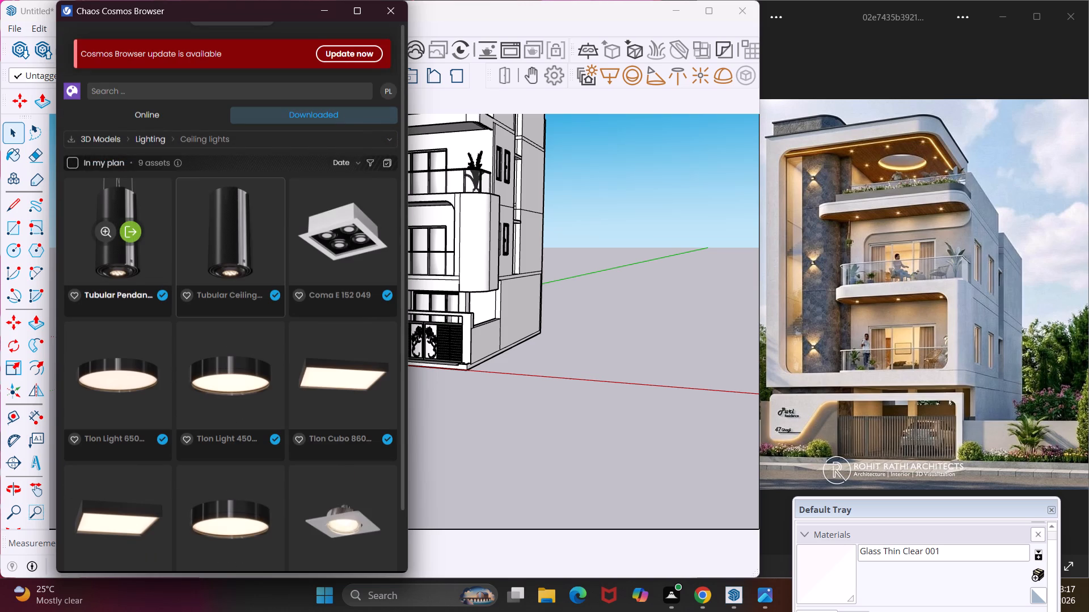
scroll(226, 330, "down", 1)
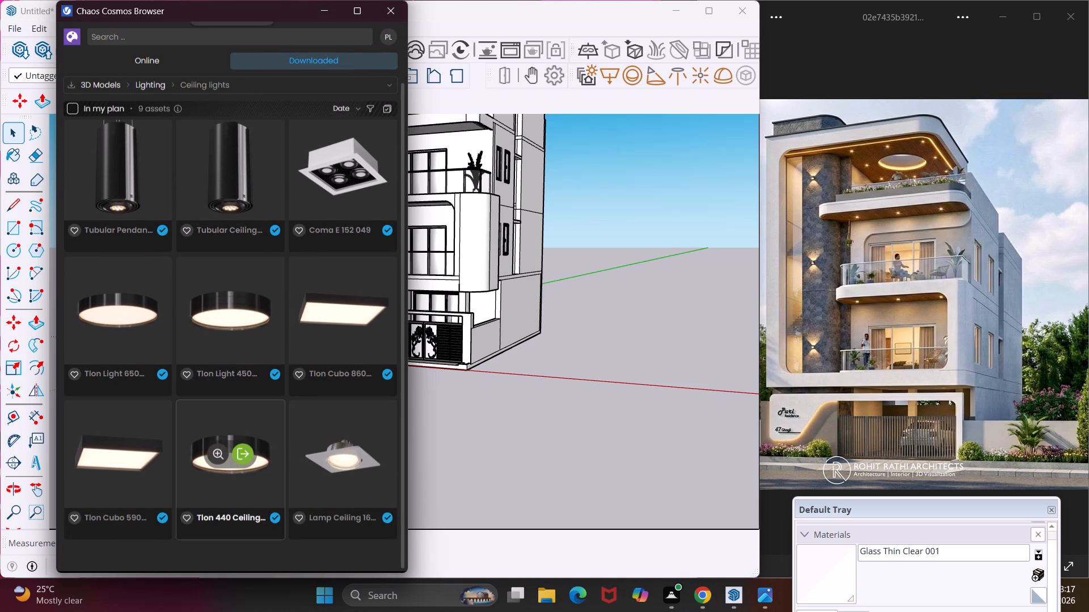
Import the Tlon Light 650 ceiling light and place it on the first-floor balcony ceiling near the rounded column.
left_click(133, 312)
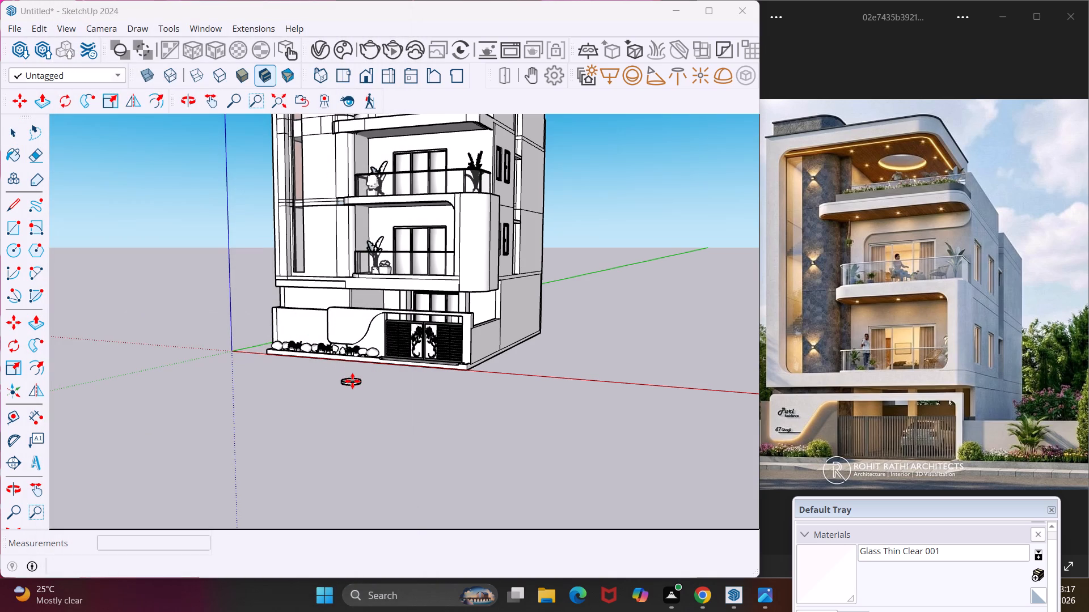
middle_click_drag(424, 194, 429, 185)
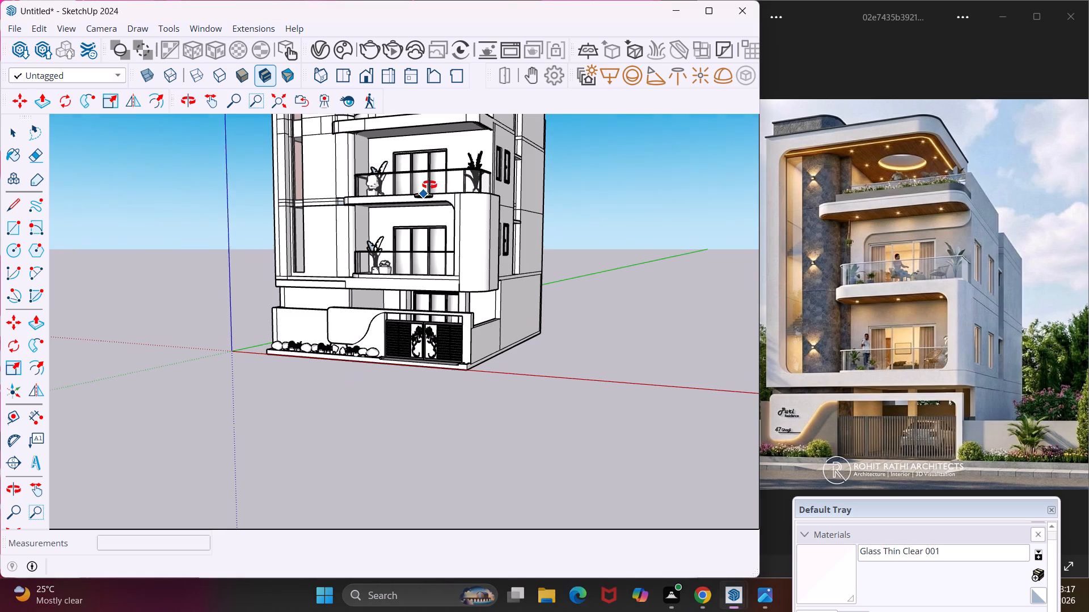
middle_click_drag(429, 185, 567, 92)
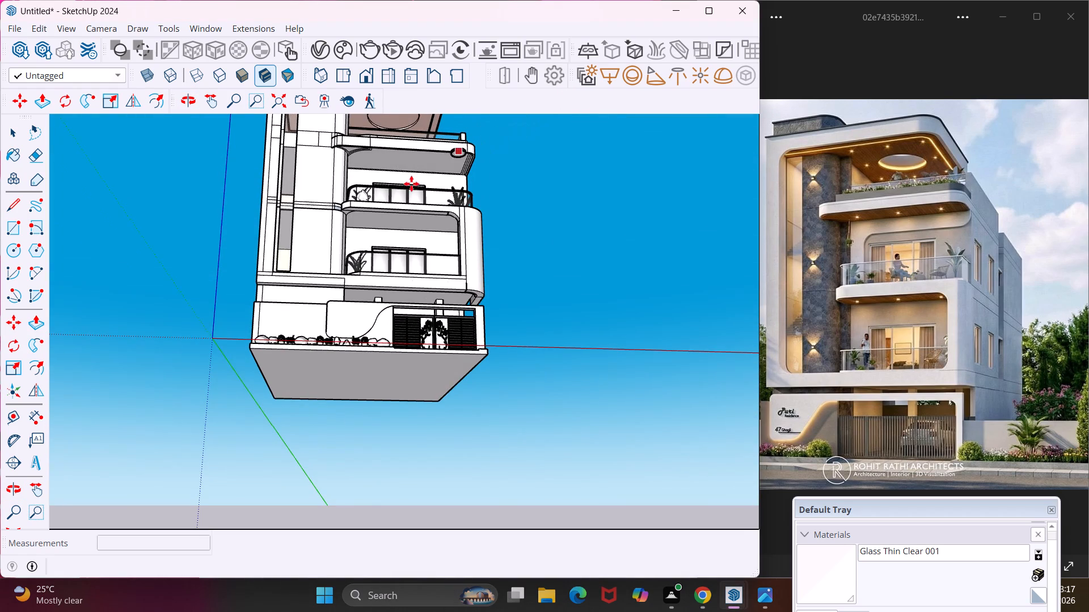
scroll(368, 208, "up", 10)
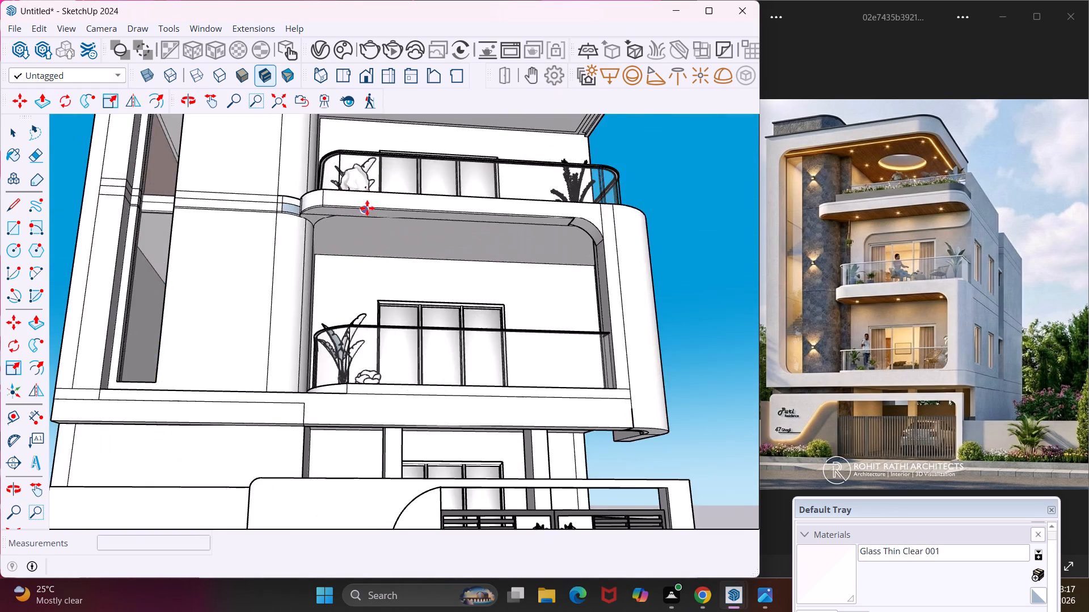
scroll(367, 208, "up", 4)
middle_click_drag(362, 250, 461, 245)
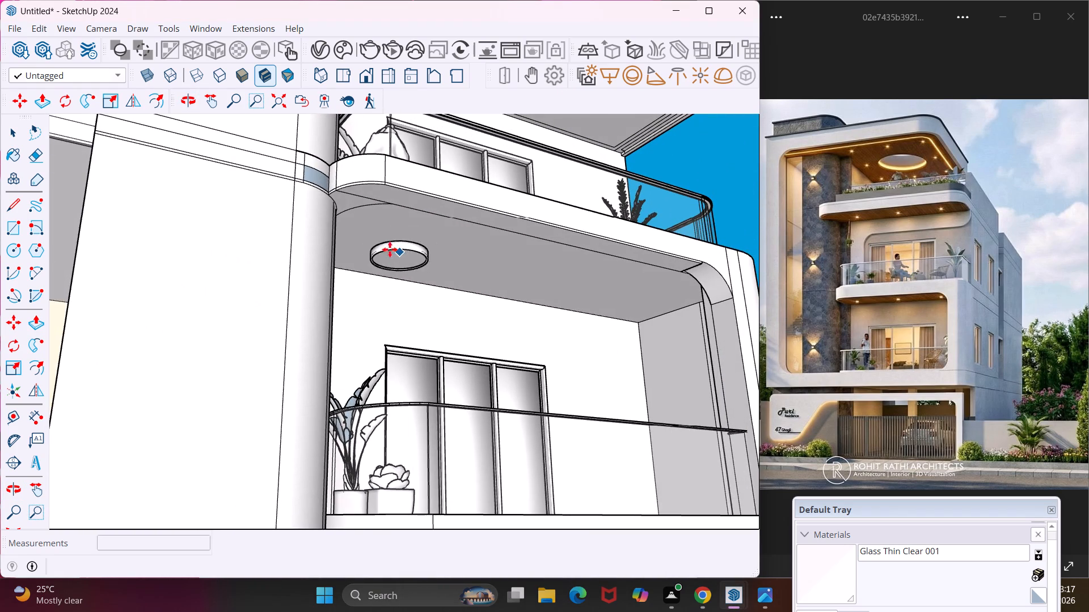
scroll(390, 236, "up", 7)
left_click(412, 232)
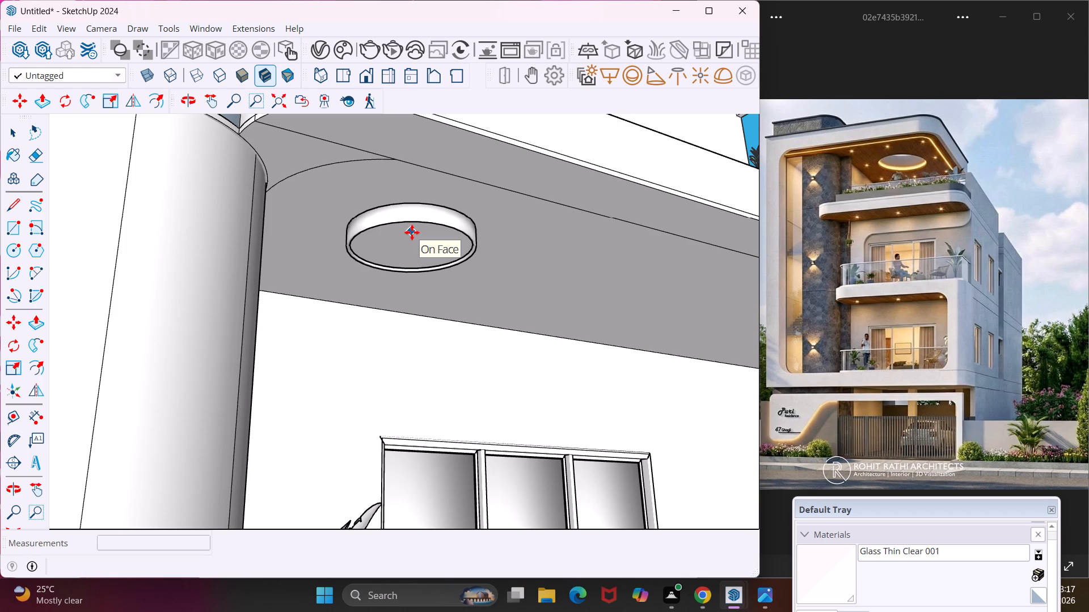
key("Escape")
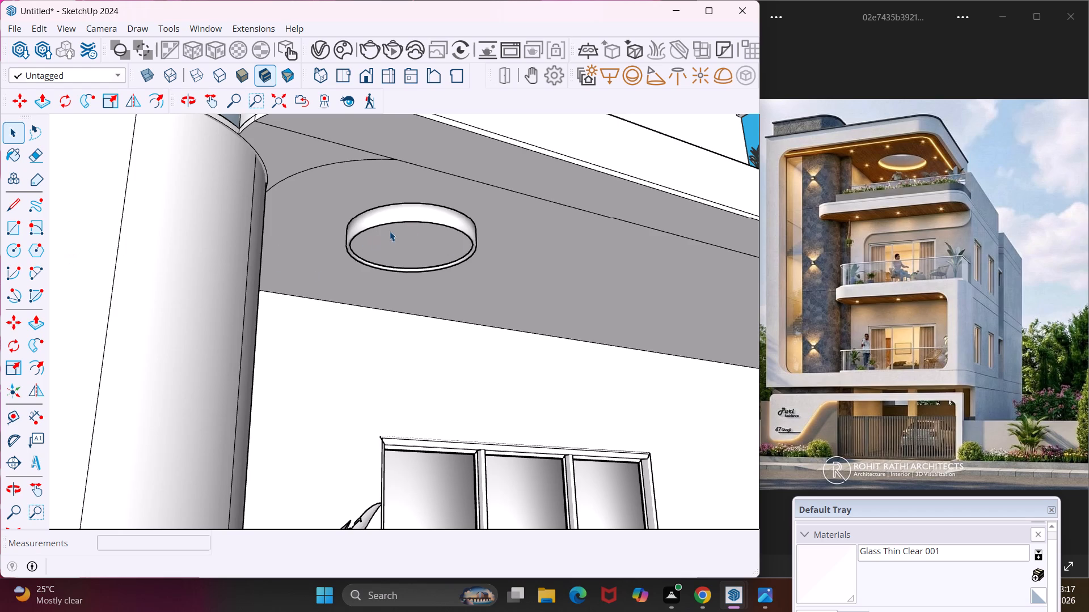
Scale the placed round ceiling light down uniformly to about 0.17 about its opposite corner.
left_click(390, 231)
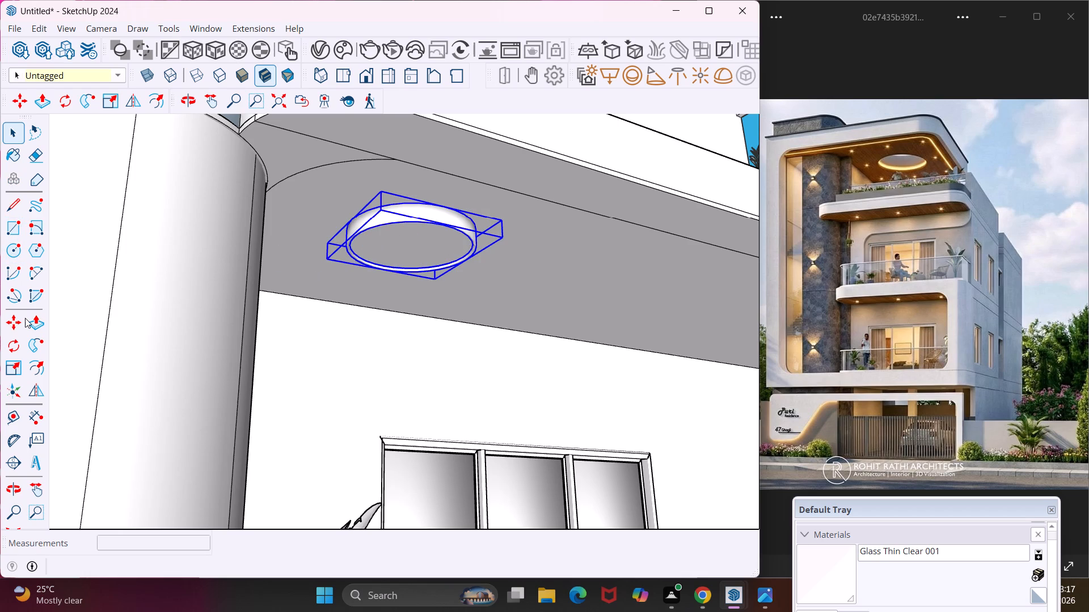
left_click(8, 360)
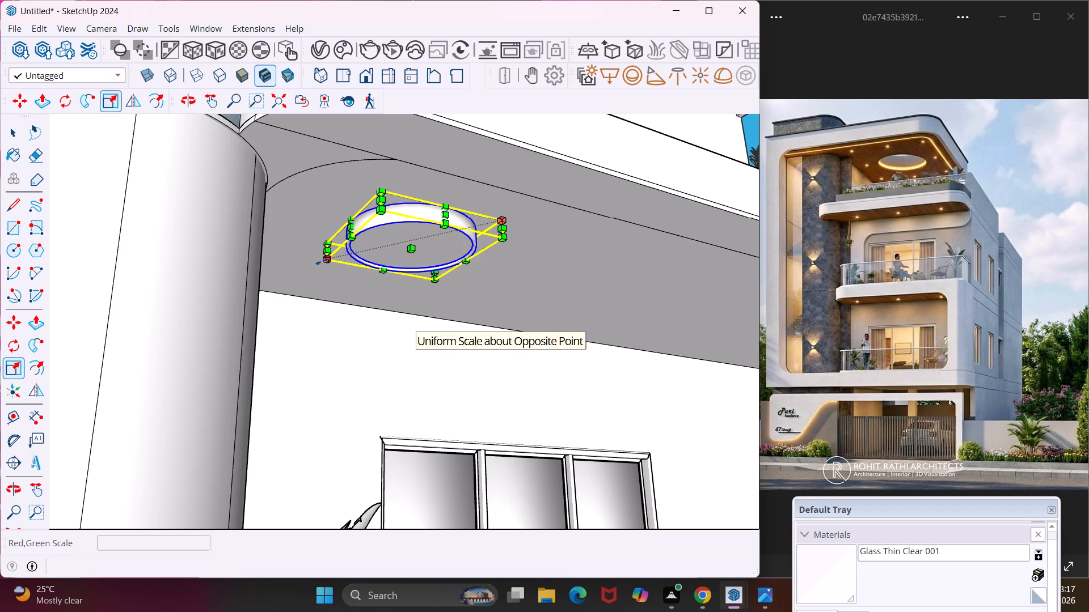
left_click(322, 261)
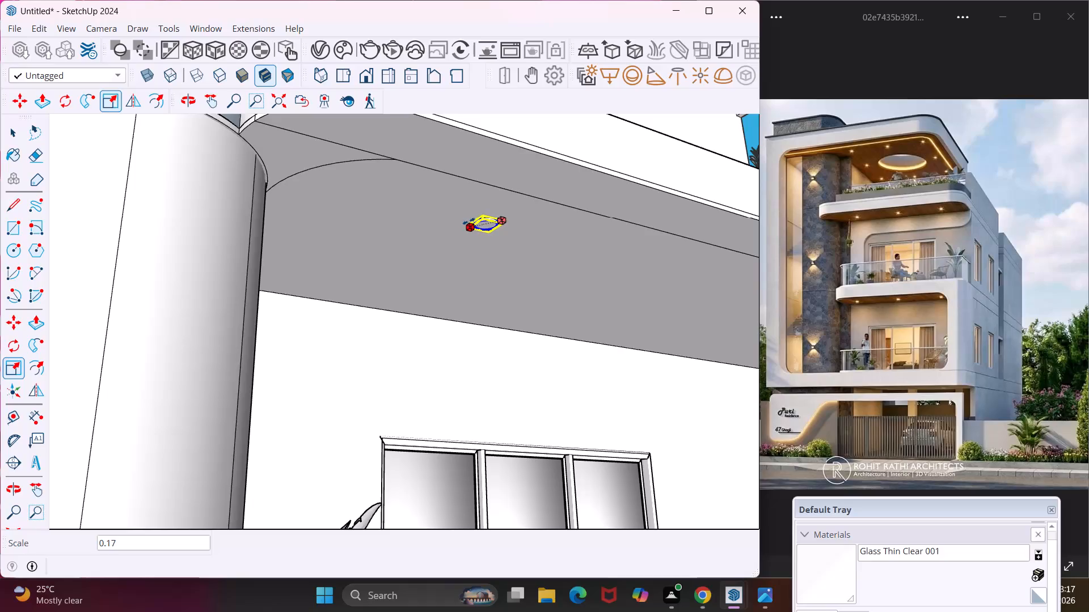
left_click(468, 221)
Move the scaled light vertically about 1/2" so it sits recessed in the balcony ceiling.
middle_click_drag(496, 215, 413, 231)
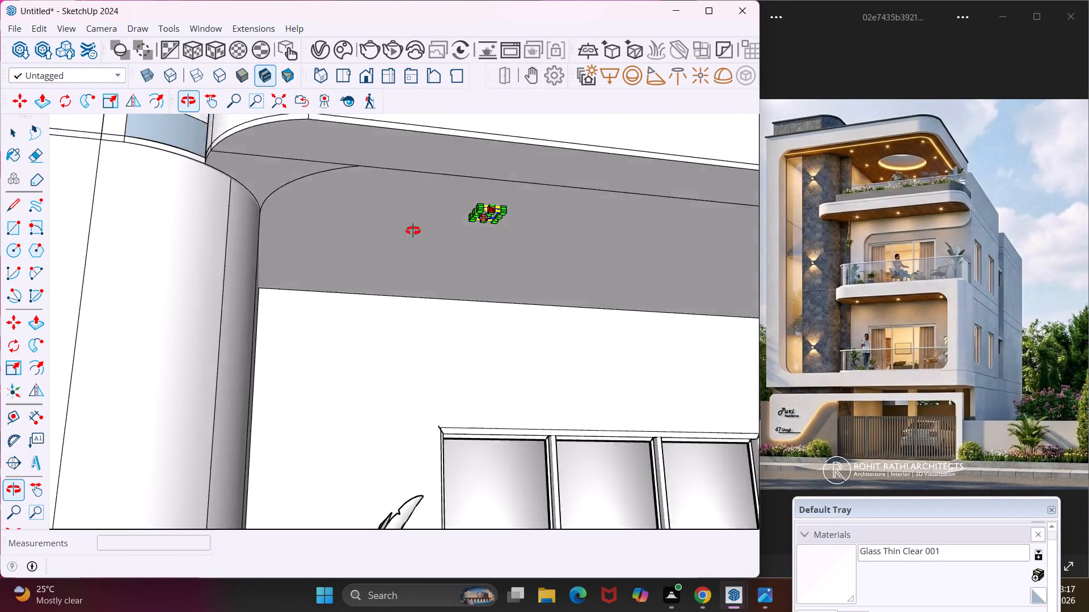
middle_click_drag(413, 231, 301, 312)
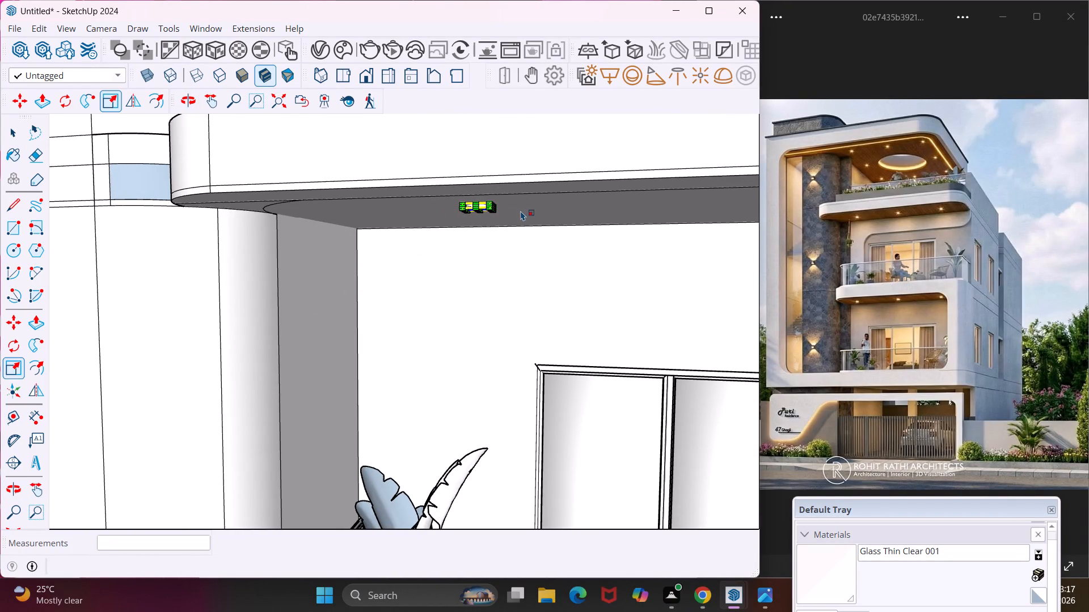
key("m")
scroll(505, 211, "up", 8)
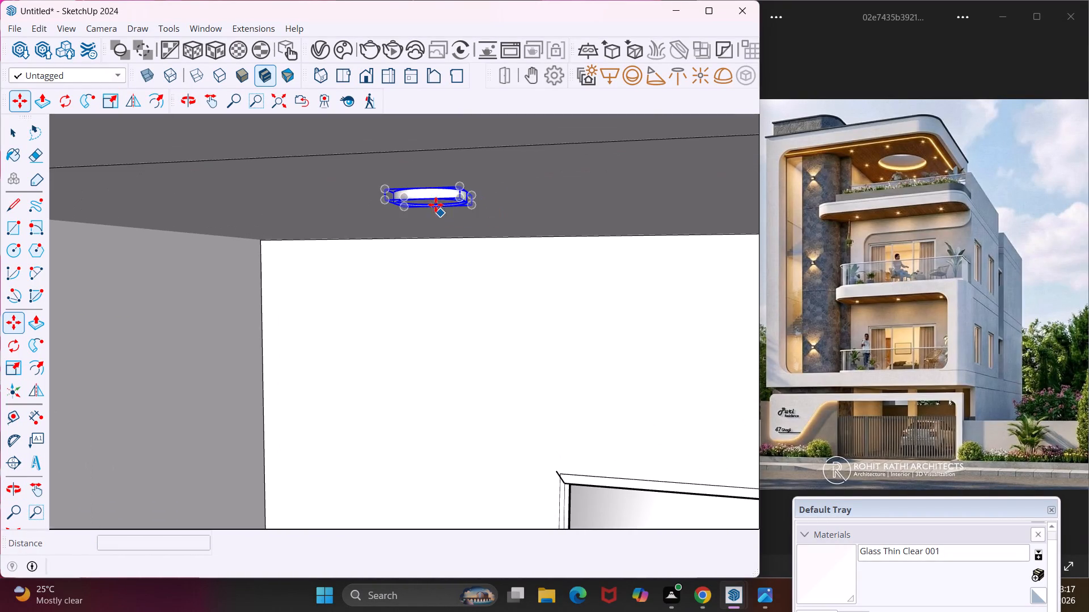
scroll(415, 194, "up", 7)
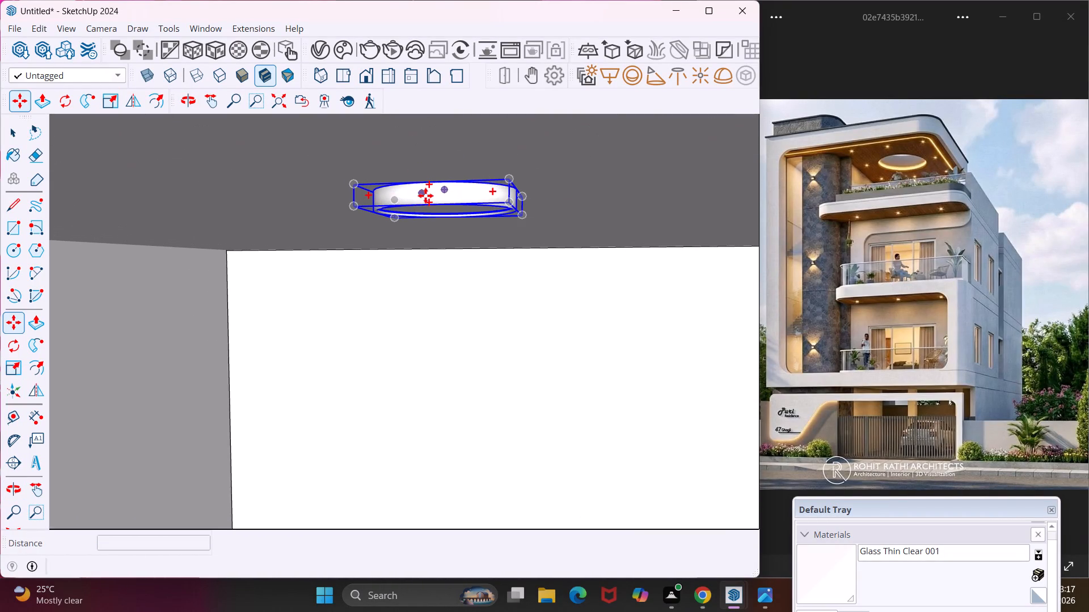
left_click(430, 194)
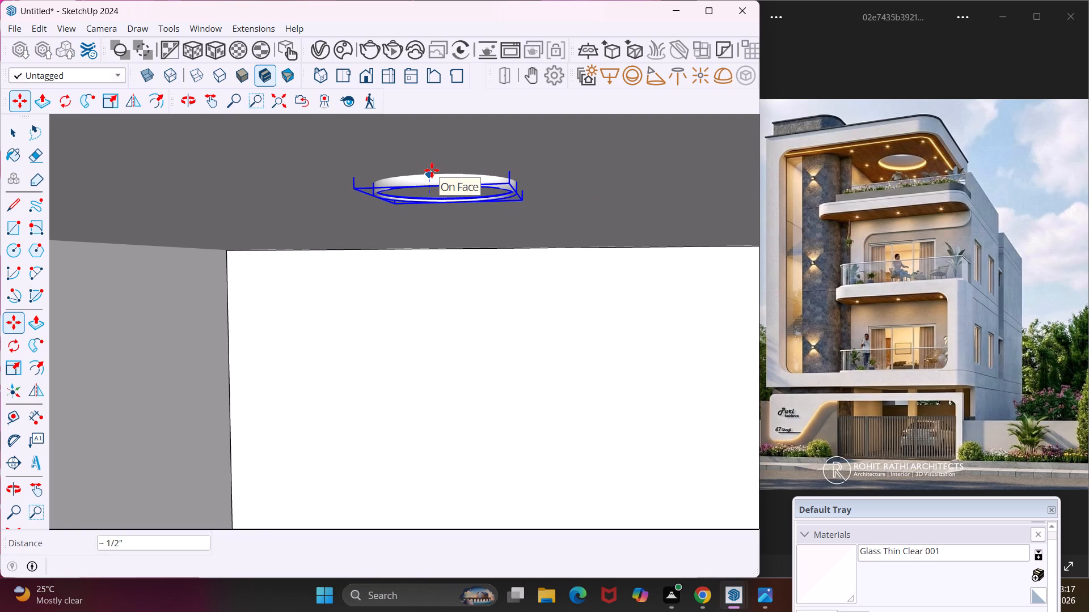
left_click(432, 170)
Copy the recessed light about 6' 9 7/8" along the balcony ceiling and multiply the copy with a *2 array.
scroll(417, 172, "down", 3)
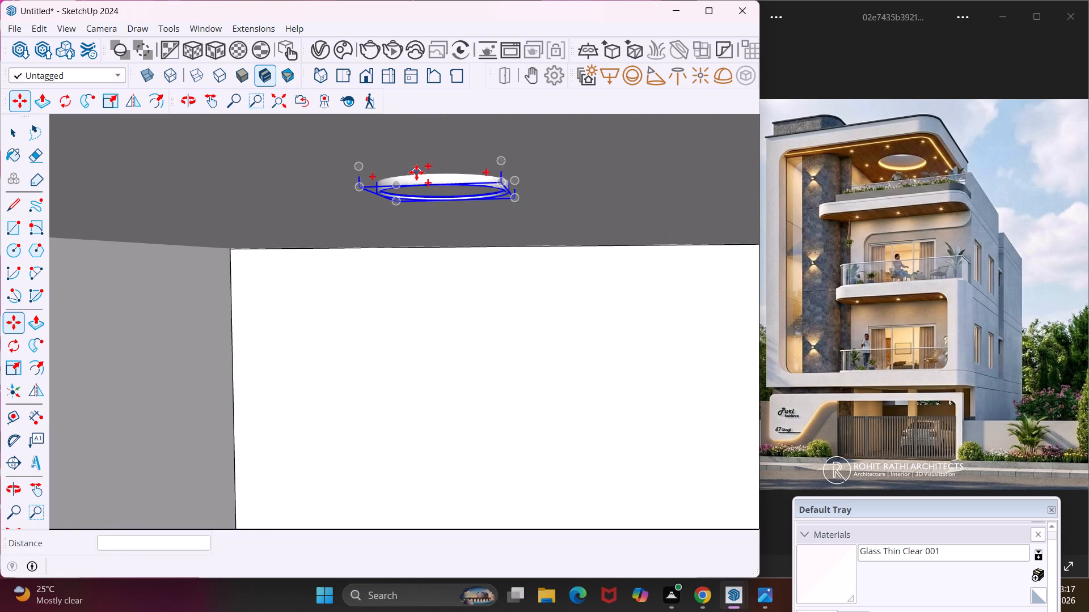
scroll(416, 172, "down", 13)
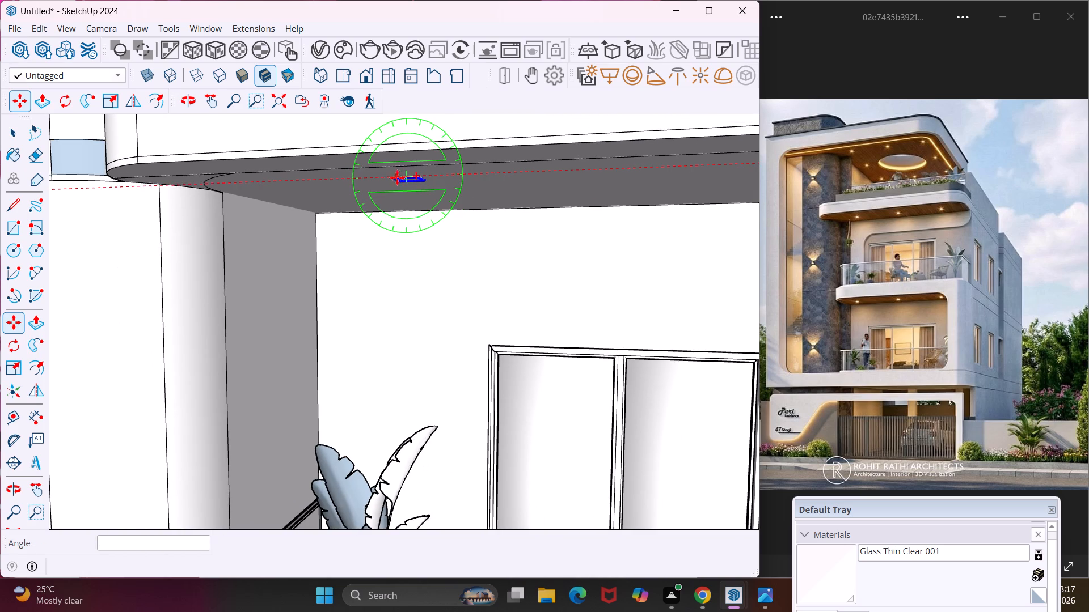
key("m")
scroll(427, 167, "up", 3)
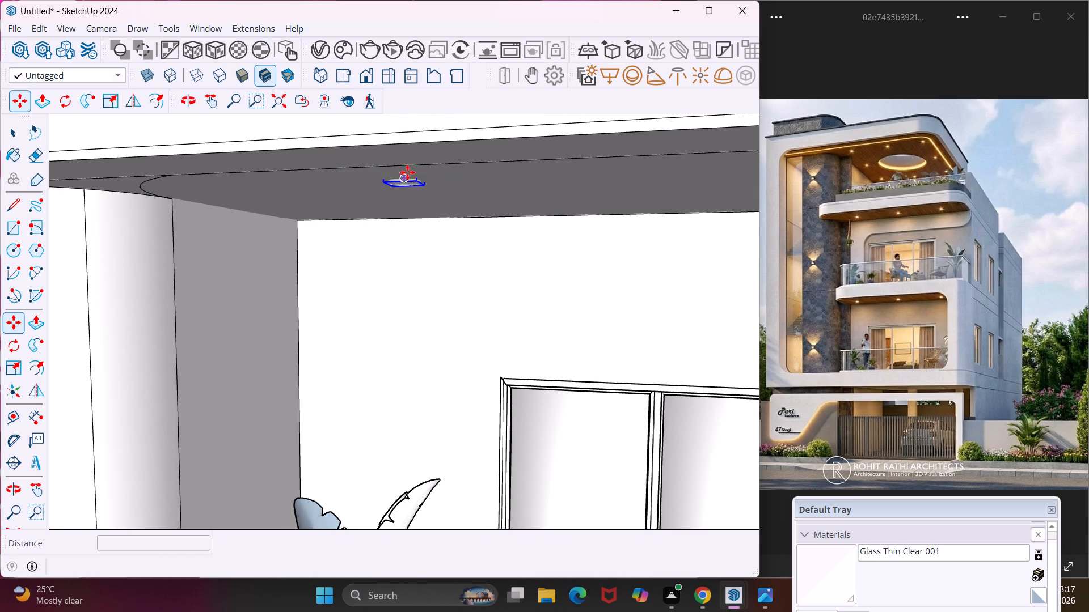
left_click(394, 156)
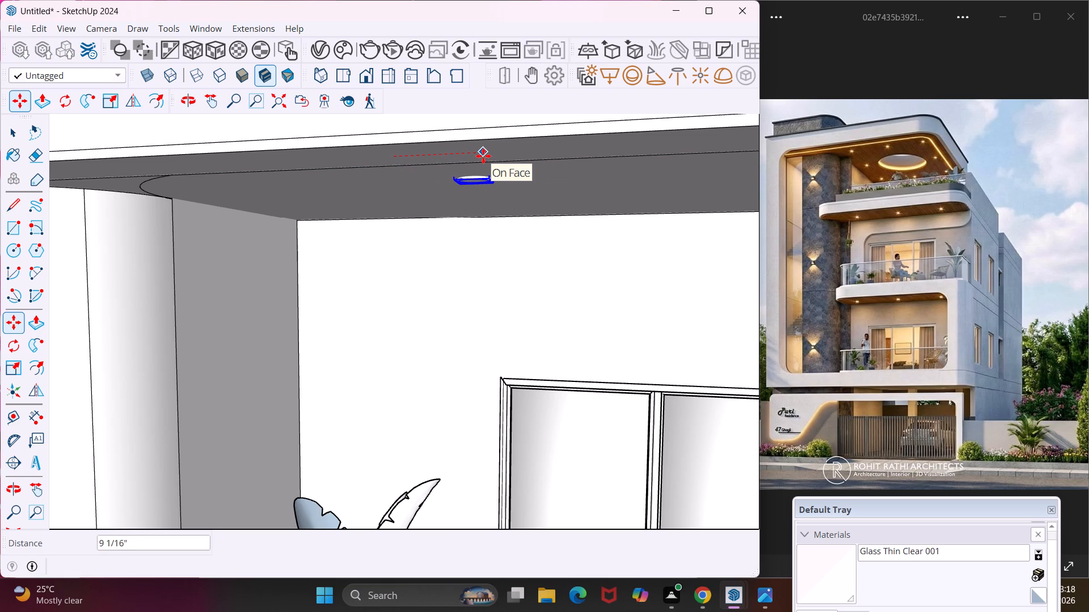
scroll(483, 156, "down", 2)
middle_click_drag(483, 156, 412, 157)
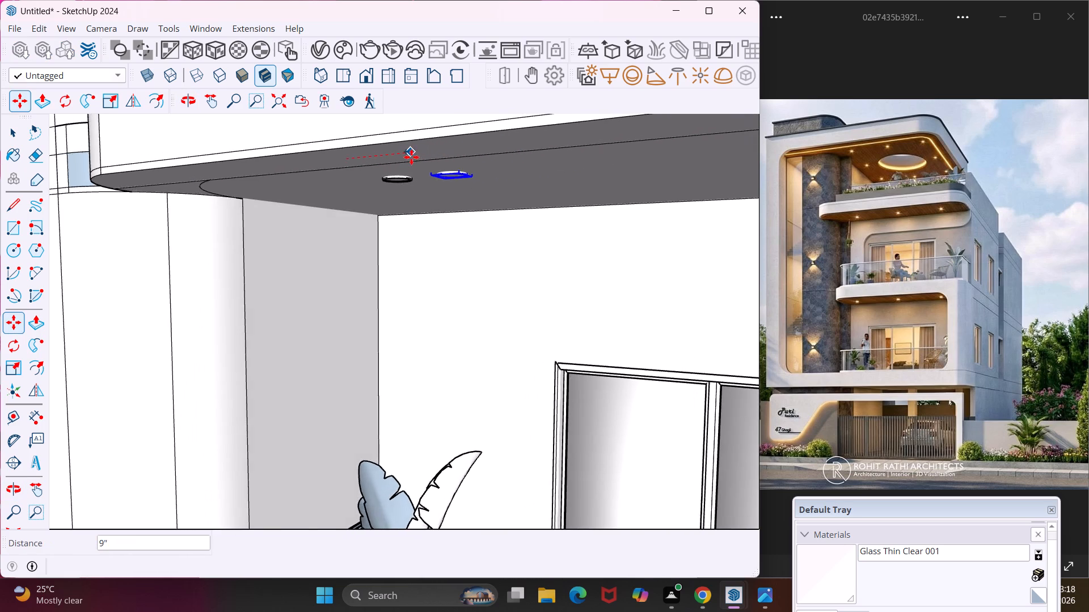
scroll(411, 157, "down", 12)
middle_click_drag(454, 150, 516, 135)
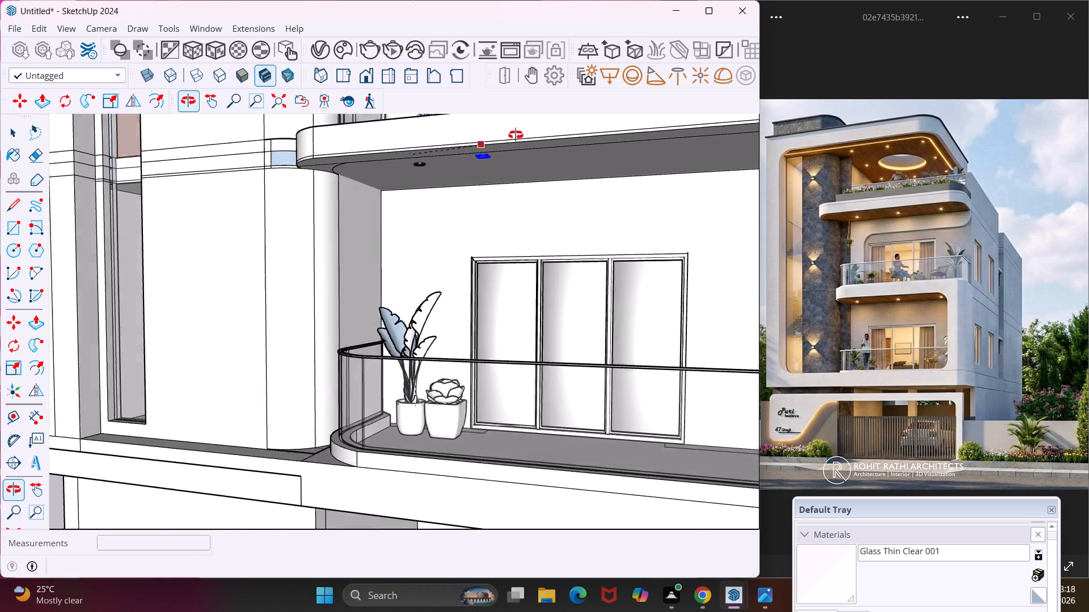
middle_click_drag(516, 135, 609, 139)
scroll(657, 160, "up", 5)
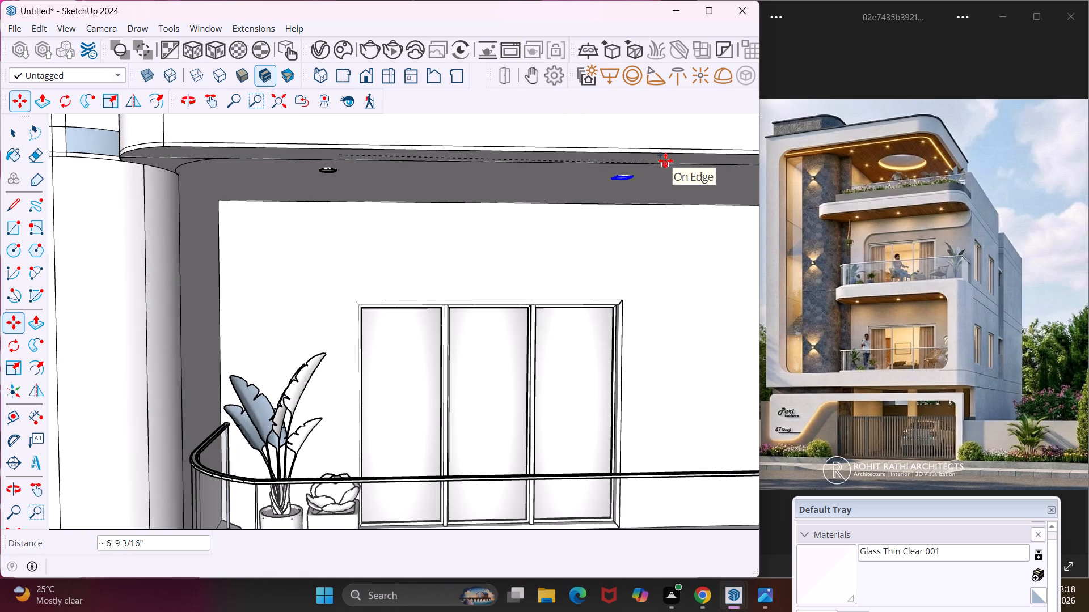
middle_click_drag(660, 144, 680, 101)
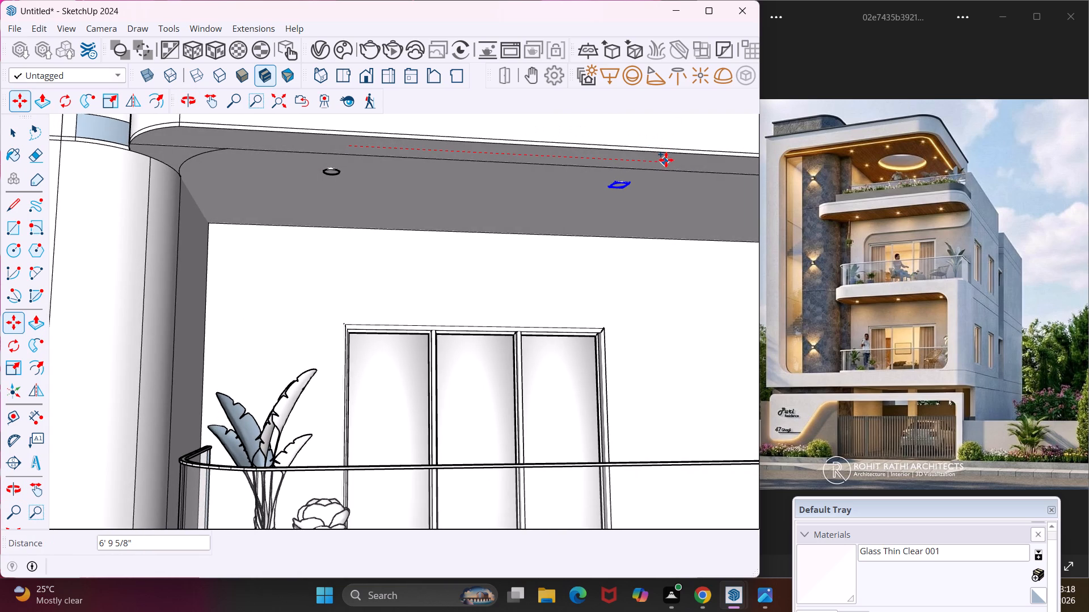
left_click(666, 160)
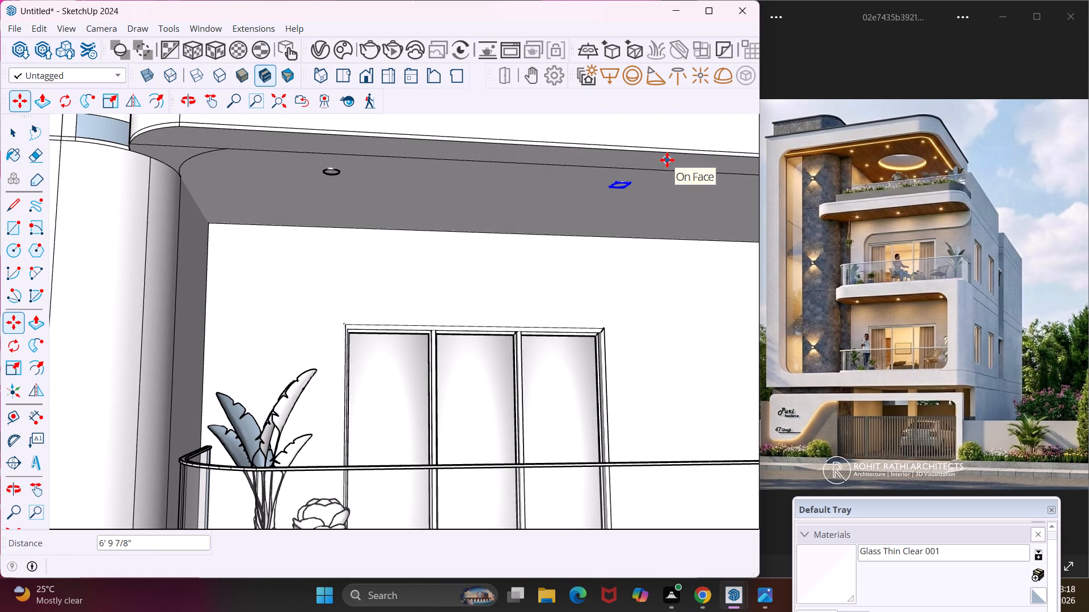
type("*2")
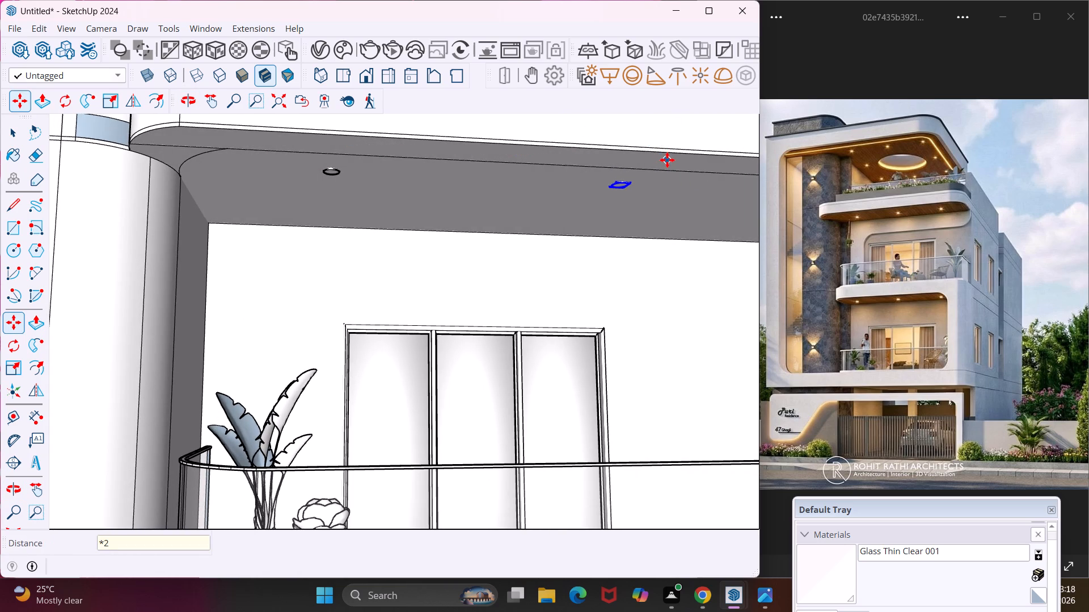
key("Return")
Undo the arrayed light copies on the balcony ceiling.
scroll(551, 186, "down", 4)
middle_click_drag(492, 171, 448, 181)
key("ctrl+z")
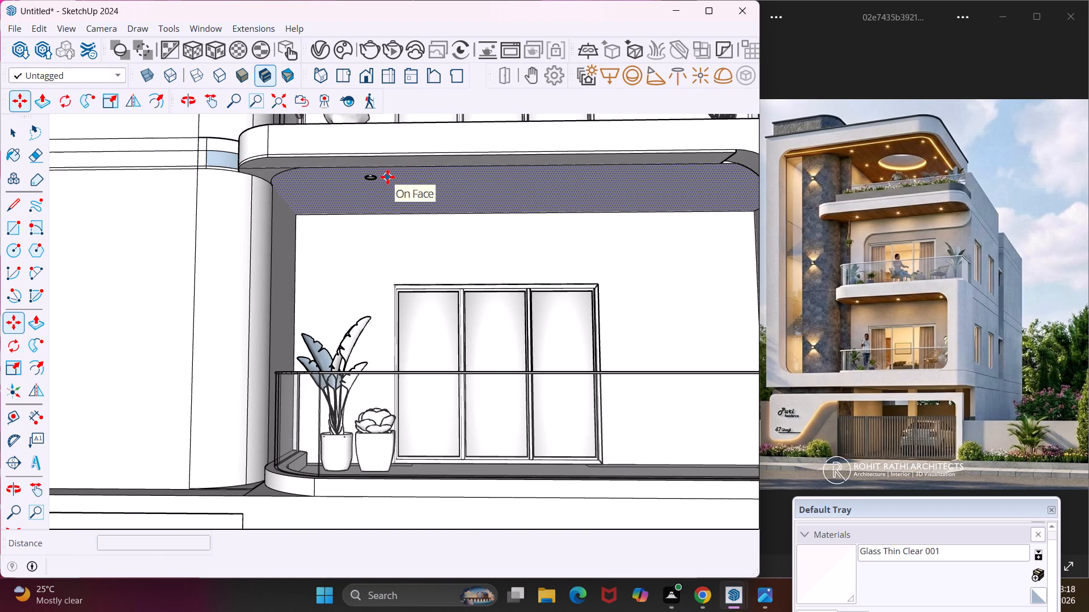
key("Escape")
Copy the recessed light about 4' 8 7/8" along the lower balcony ceiling and multiply the copy with a *2 array.
key("space")
scroll(380, 176, "up", 2)
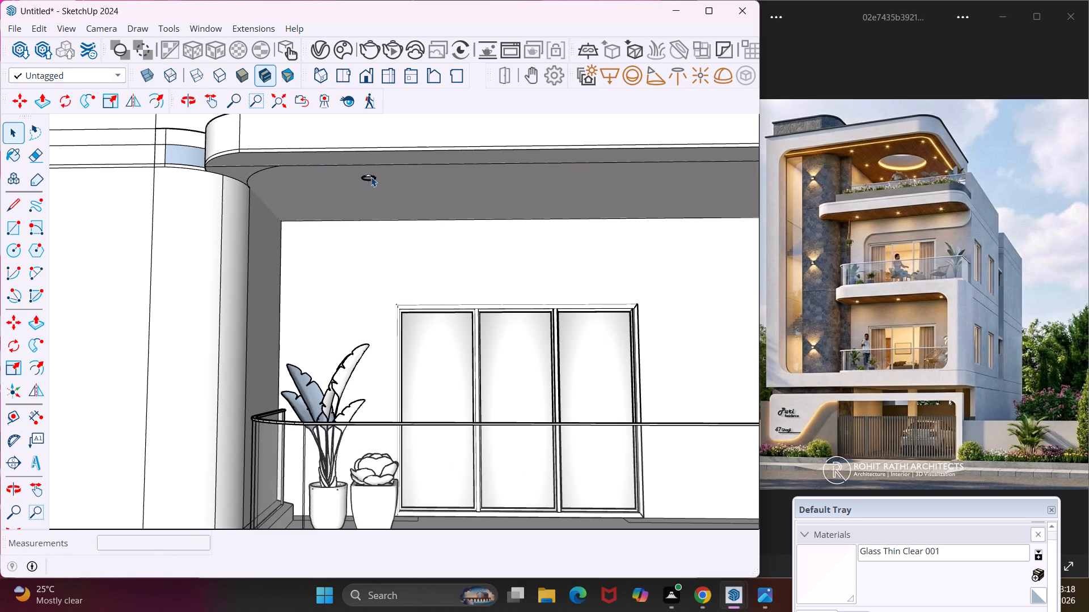
left_click(371, 177)
scroll(371, 177, "up", 5)
left_click(366, 181)
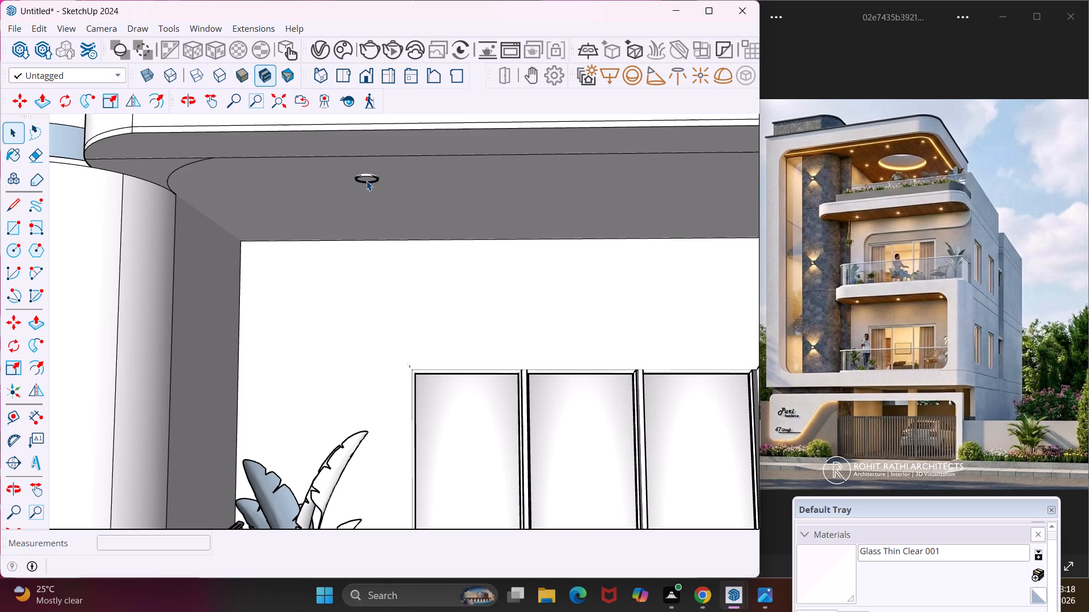
key("m")
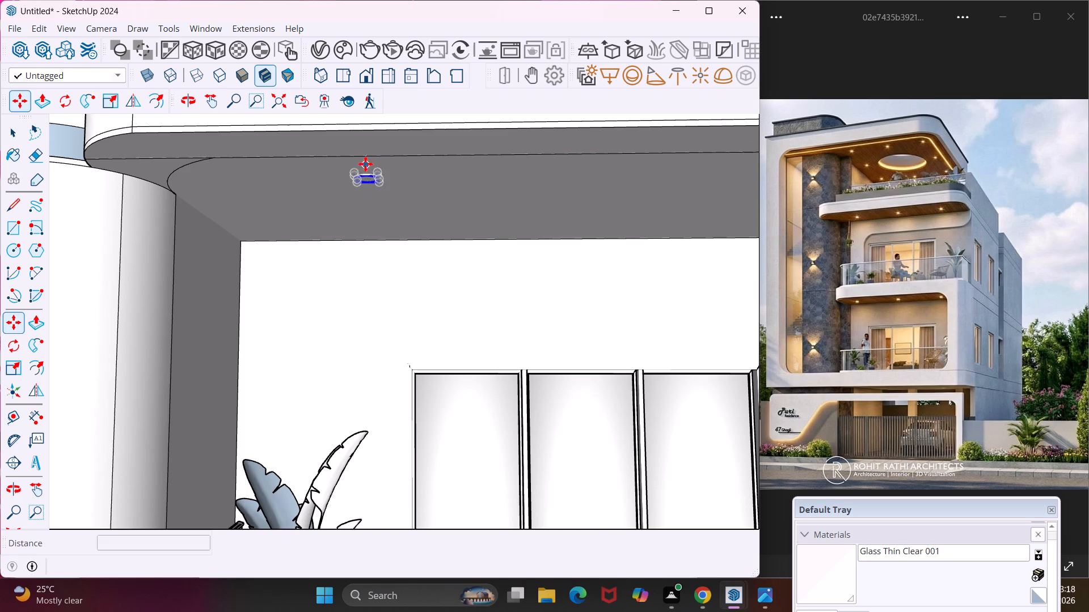
left_click(363, 144)
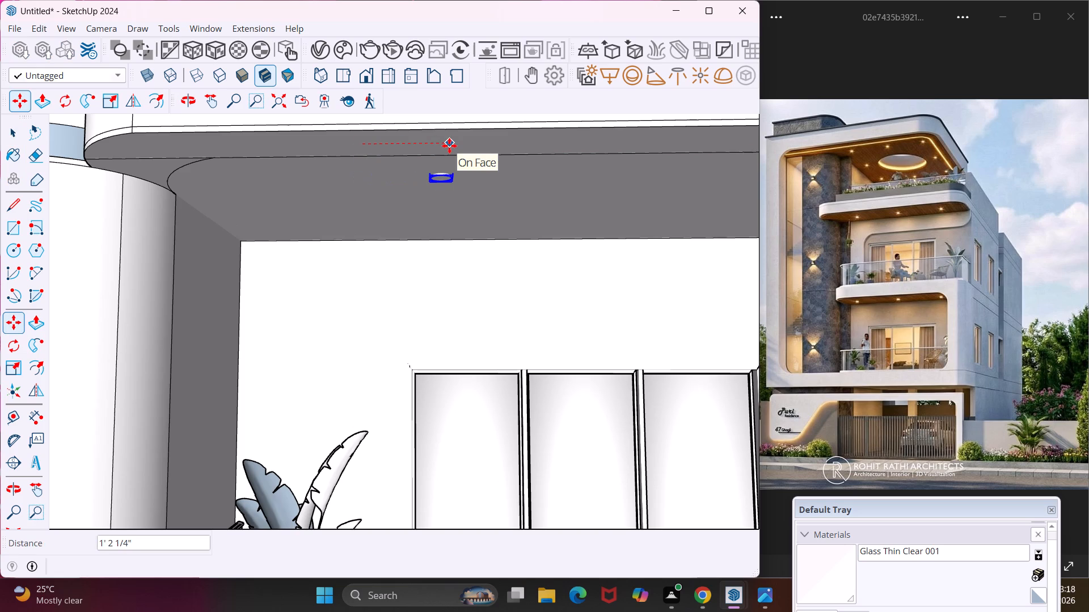
scroll(450, 148, "down", 8)
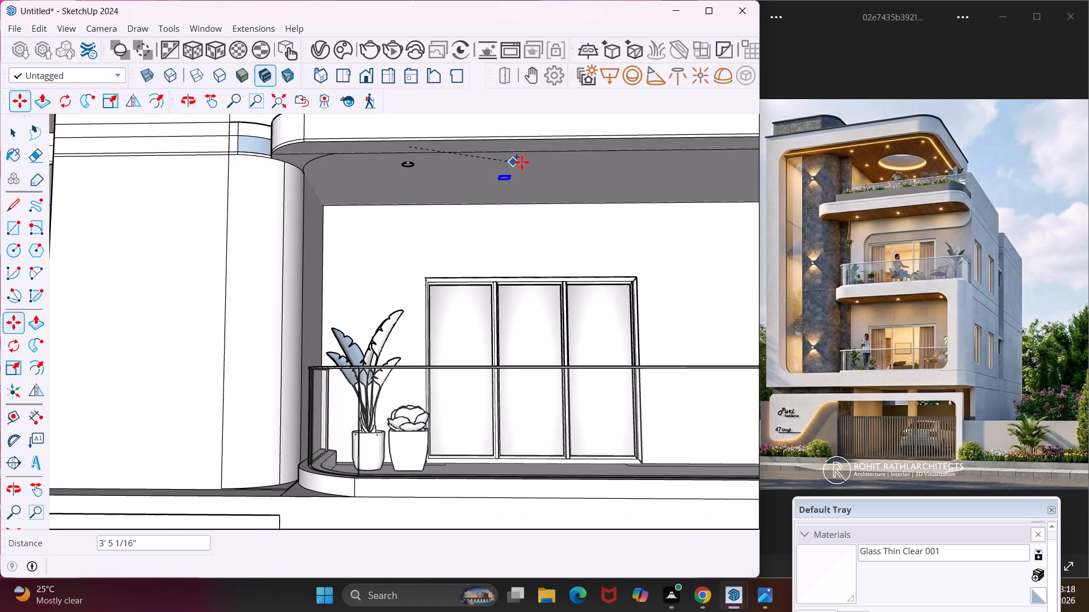
left_click(574, 145)
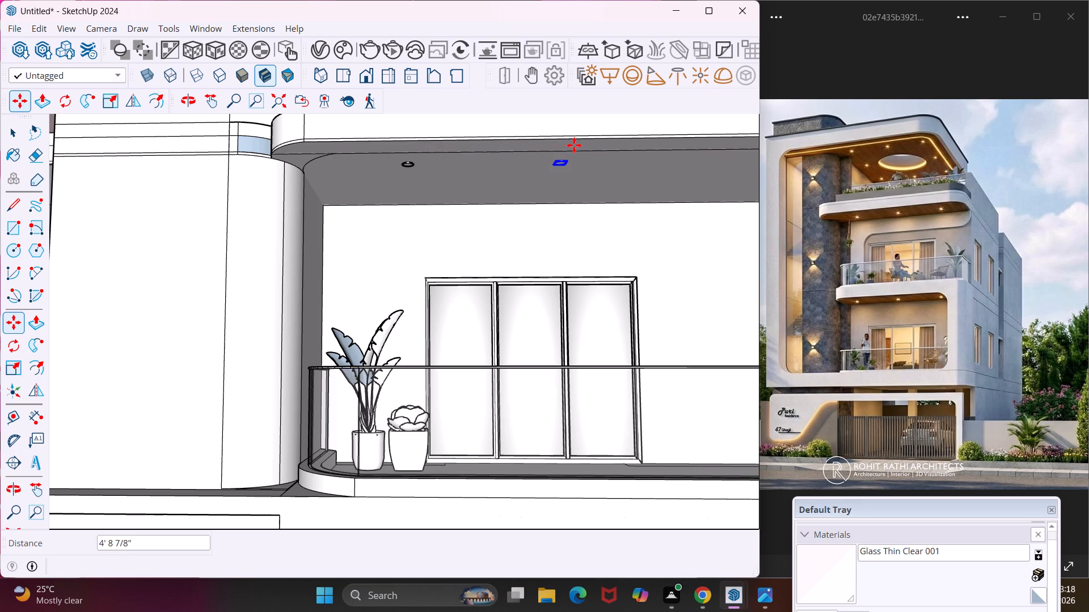
key("asterisk")
key("2")
key("Return")
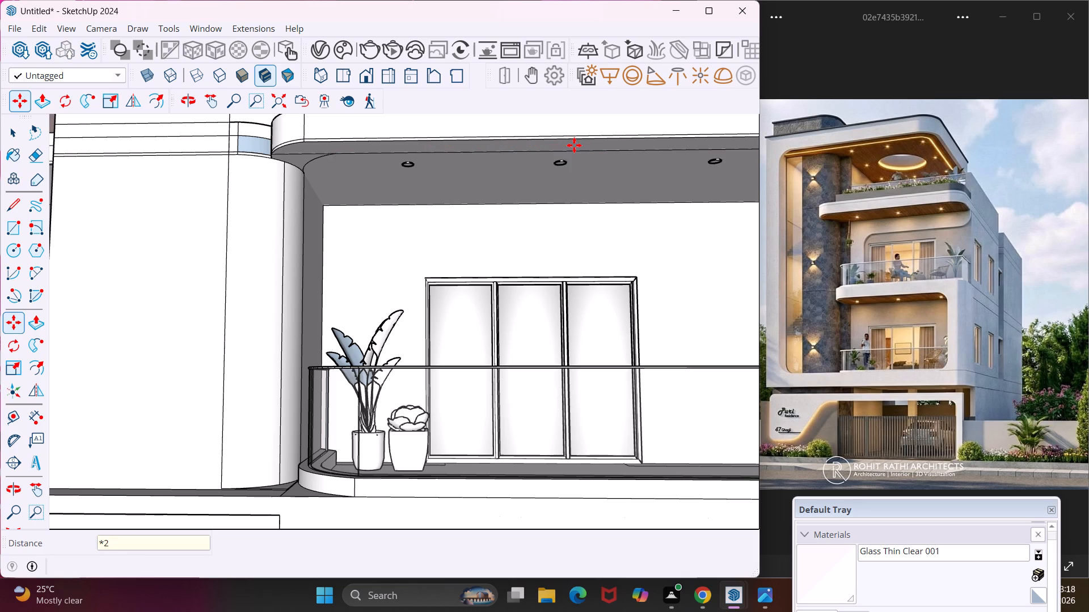
scroll(568, 149, "down", 5)
middle_click_drag(511, 188, 479, 292)
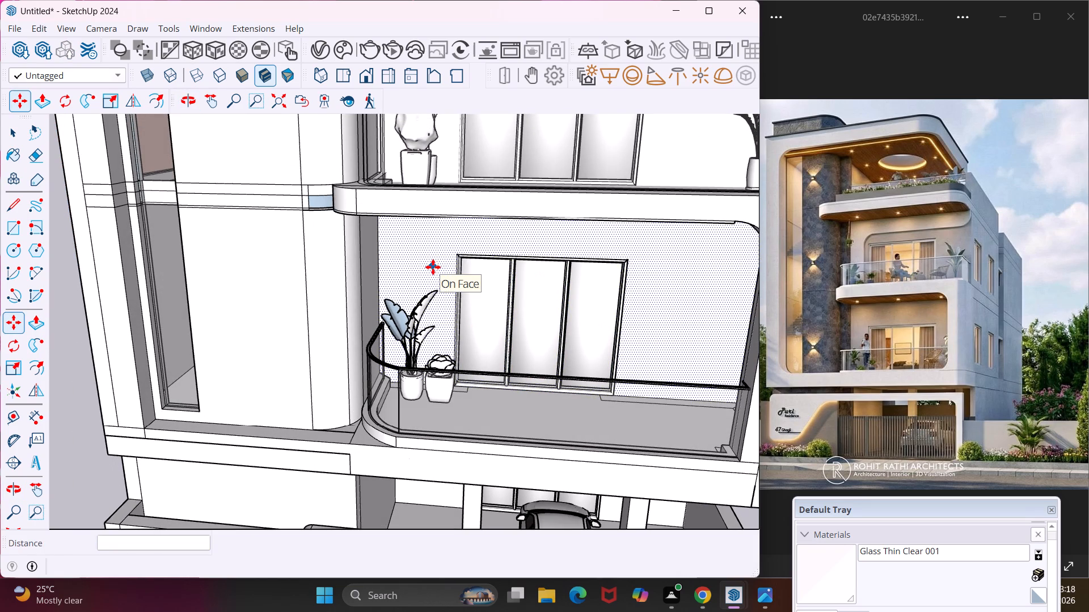
middle_click_drag(432, 267, 375, 291)
scroll(375, 291, "down", 8)
middle_click_drag(395, 301, 583, 174)
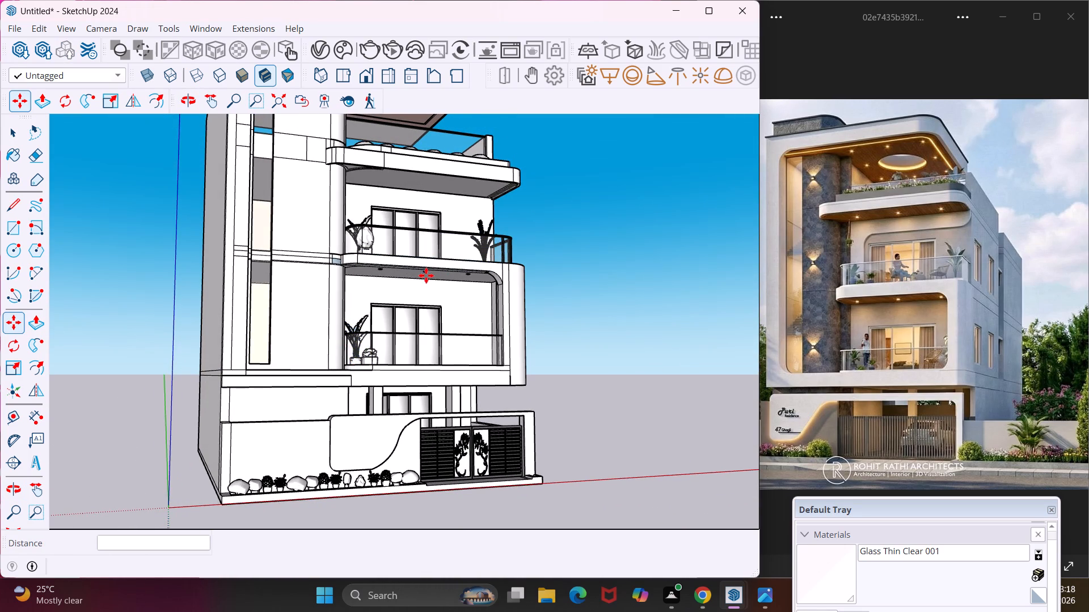
key("Escape")
key("space")
Copy the three lower balcony ceiling lights about 9' 9 3/4" up onto the underside of the slab above the upper balcony.
scroll(425, 275, "up", 7)
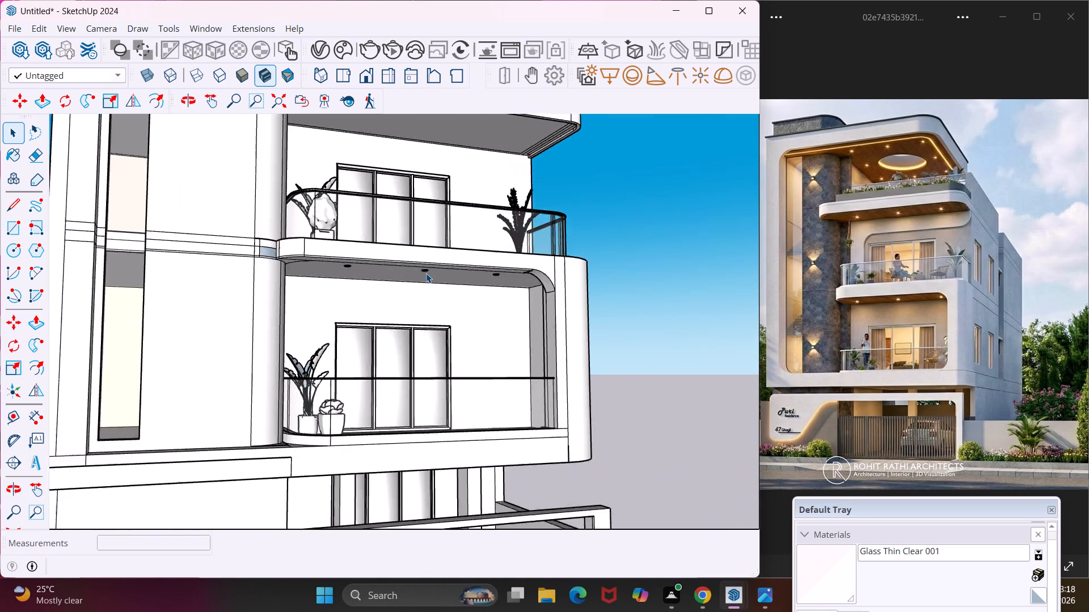
scroll(426, 273, "up", 6)
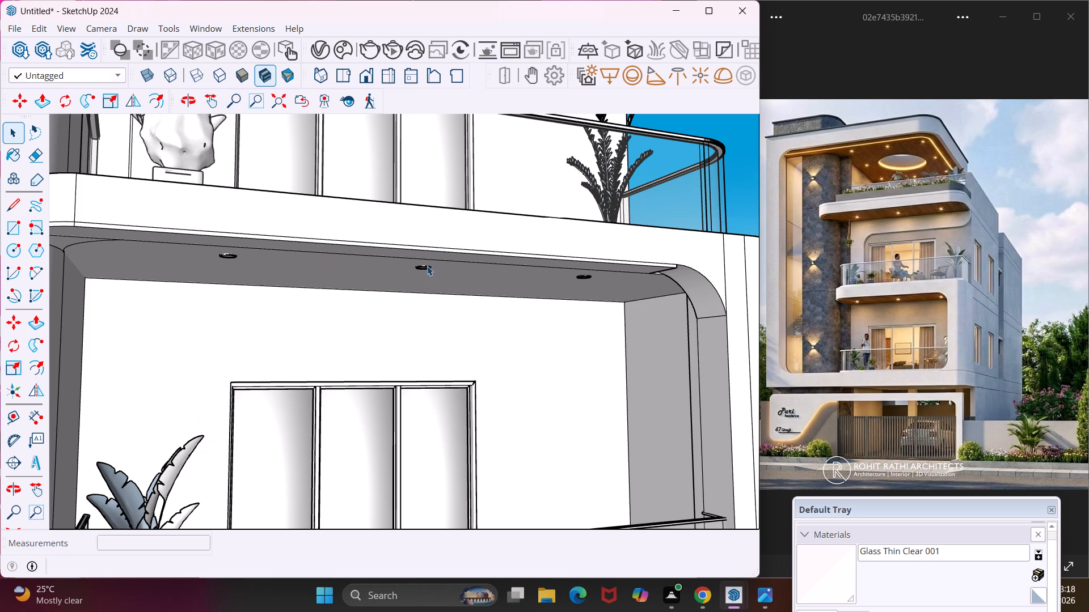
left_click(426, 267)
scroll(425, 267, "up", 4)
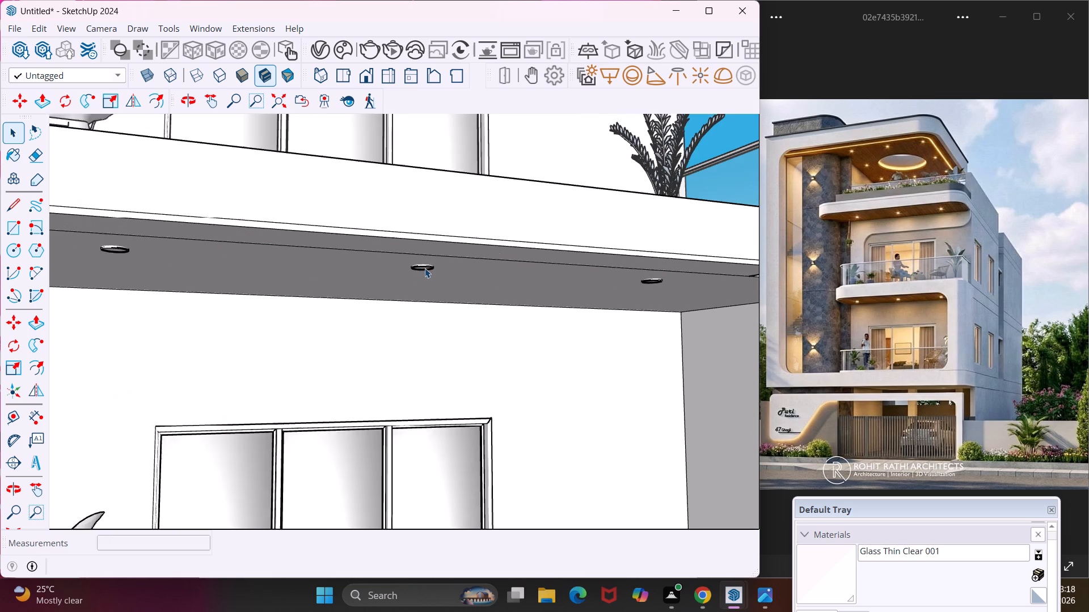
left_click(425, 268)
scroll(425, 269, "down", 1)
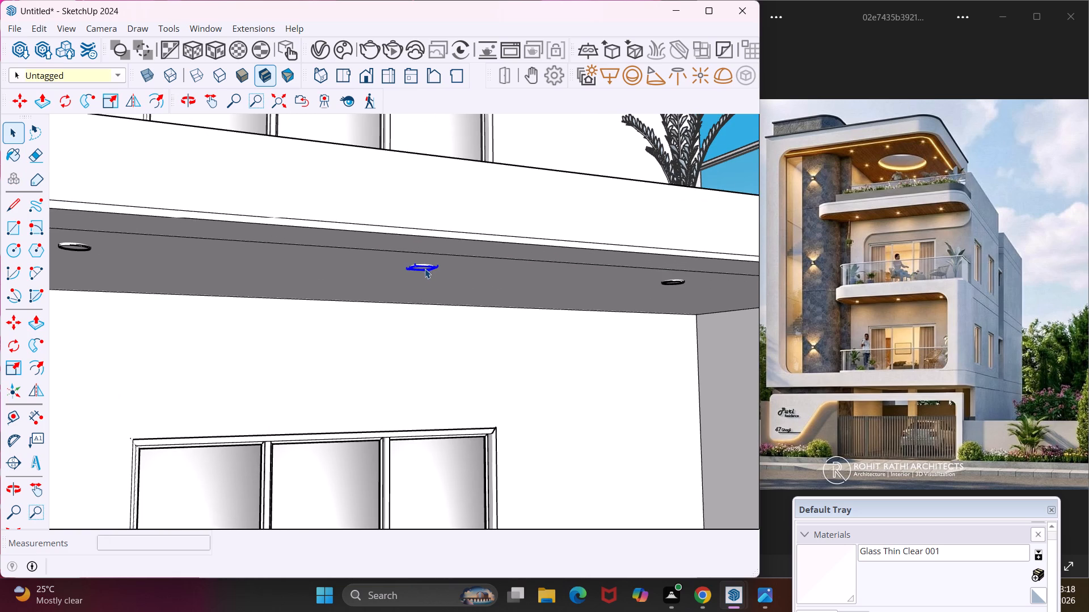
scroll(425, 269, "down", 2)
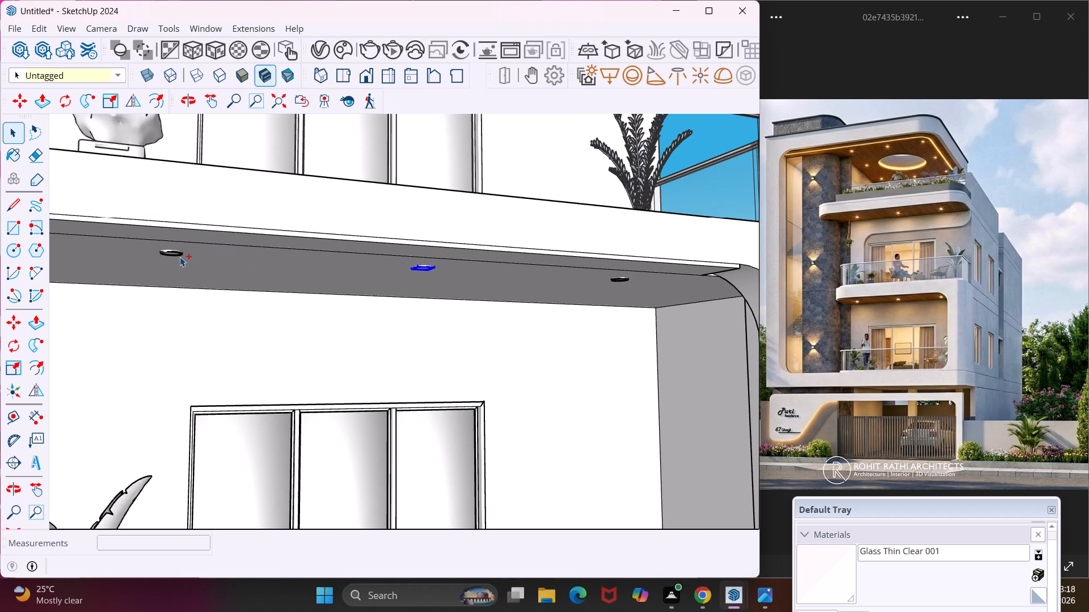
left_click(179, 254, "ctrl")
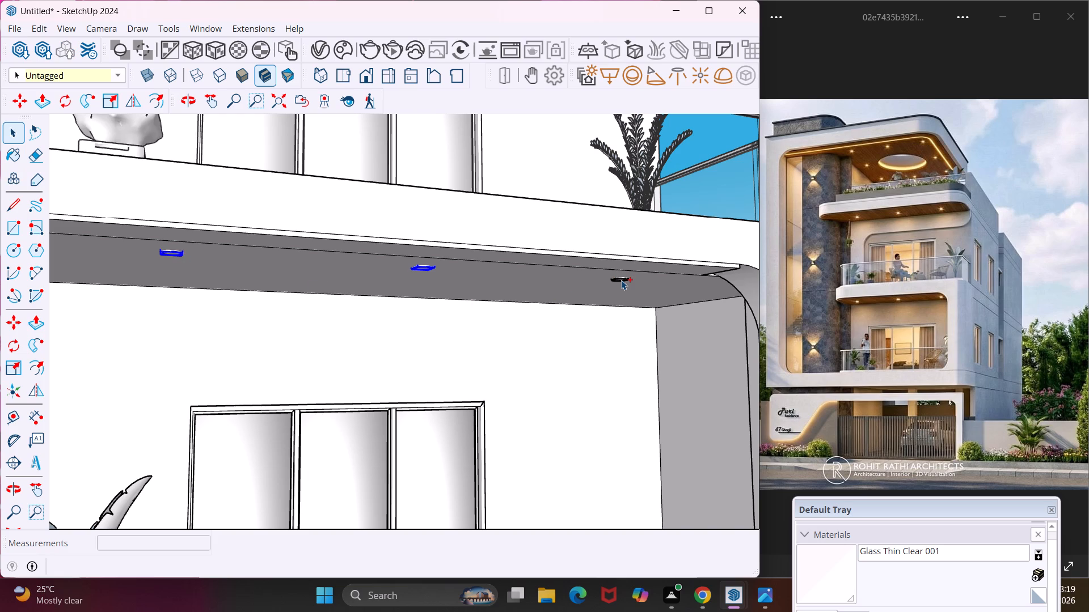
left_click(621, 280, "ctrl")
key("m")
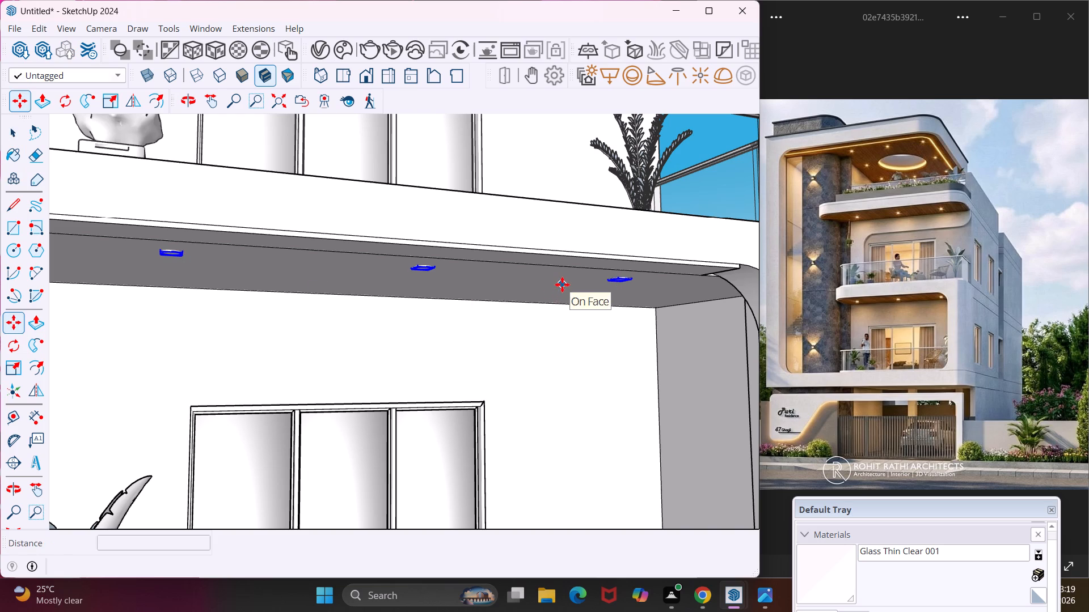
left_click(562, 284)
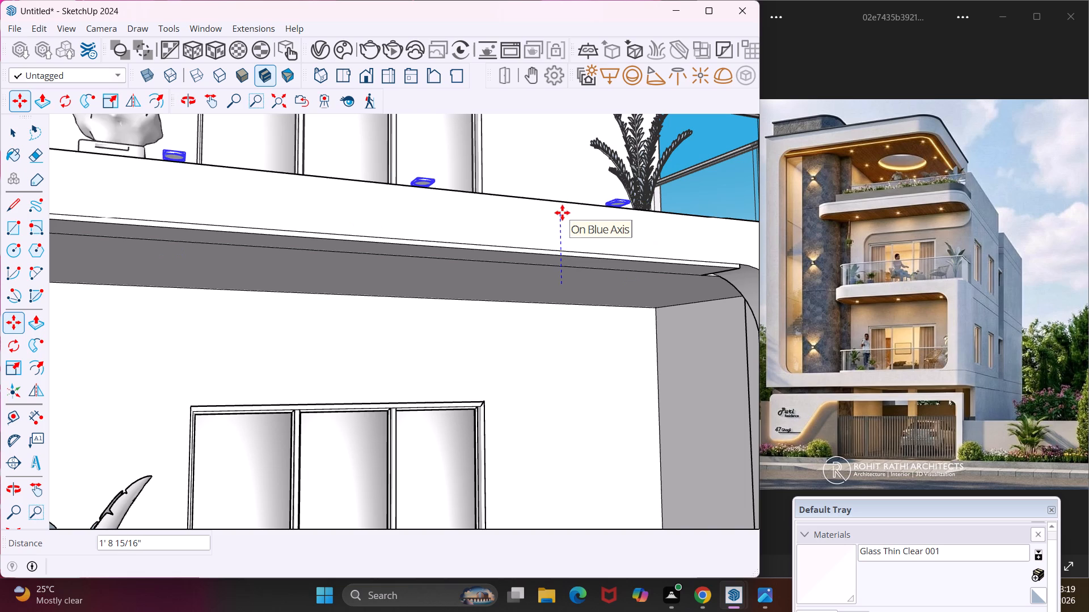
middle_click_drag(562, 212, 531, 333)
scroll(531, 326, "down", 14)
middle_click_drag(499, 367, 514, 313)
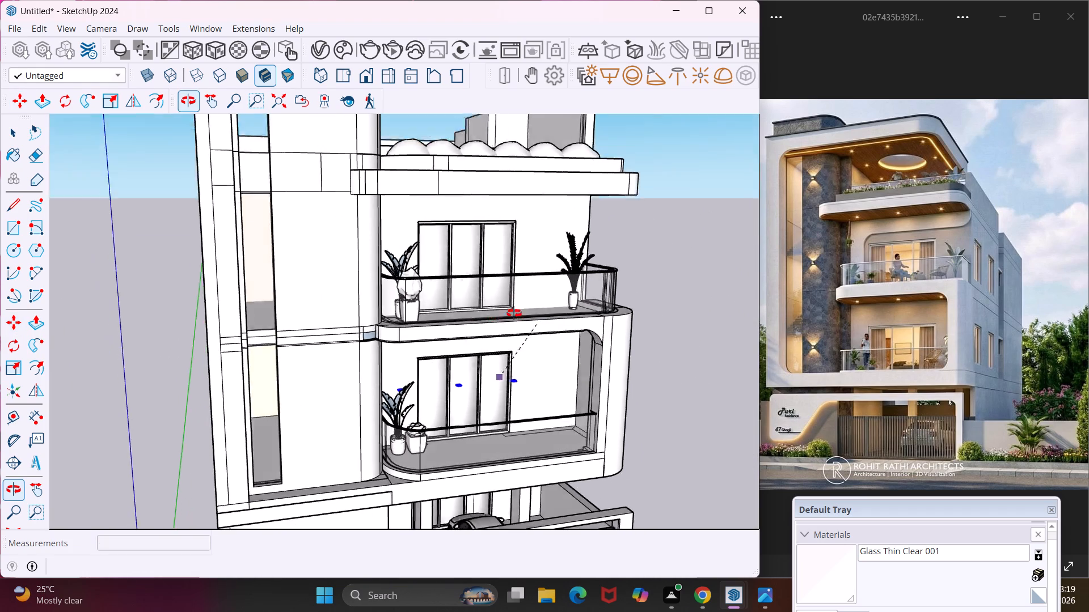
middle_click_drag(514, 313, 528, 263)
scroll(531, 199, "up", 4)
middle_click_drag(531, 199, 547, 184)
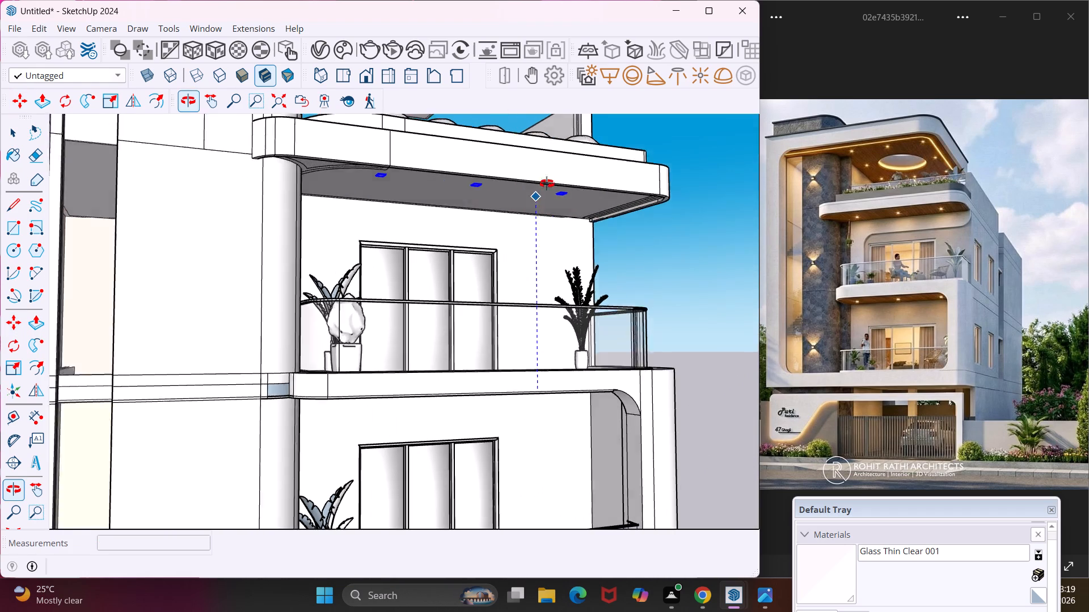
middle_click_drag(547, 184, 579, 137)
scroll(525, 197, "up", 4)
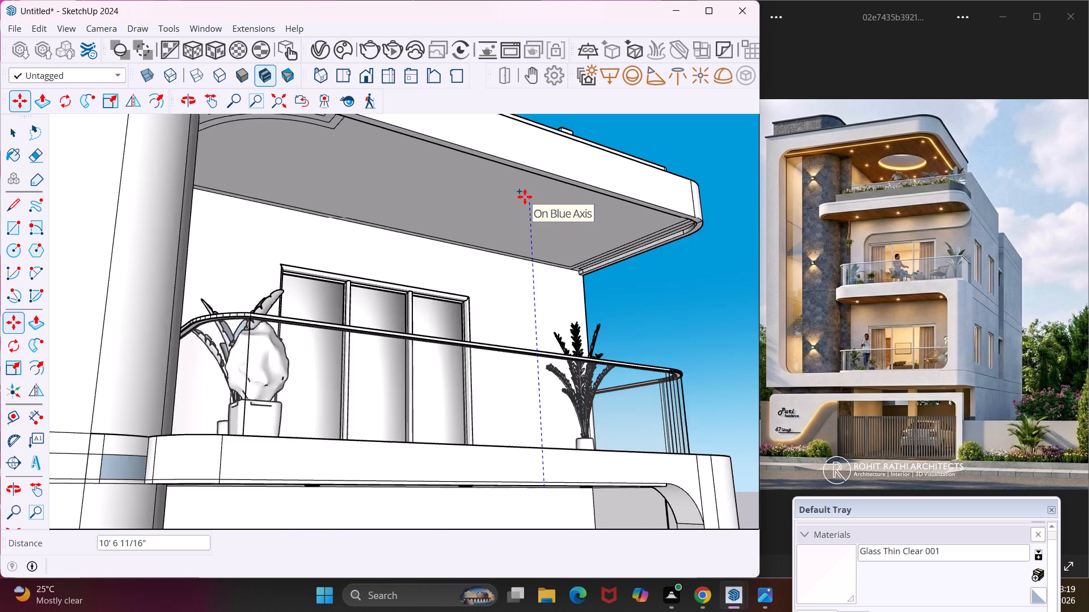
scroll(525, 197, "up", 4)
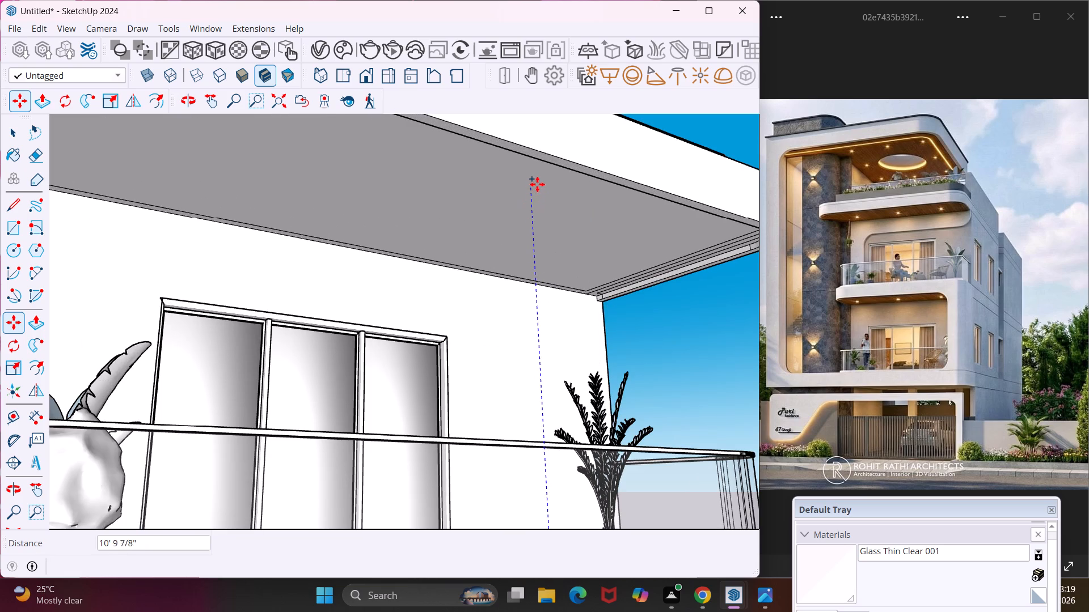
middle_click_drag(537, 184, 638, 171)
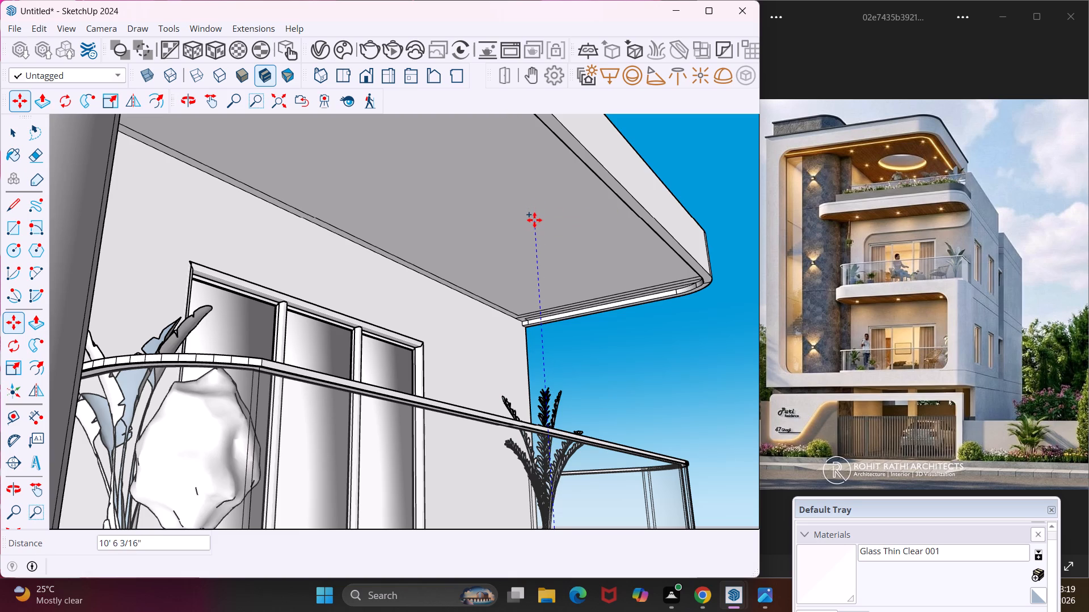
middle_click_drag(536, 228, 486, 244)
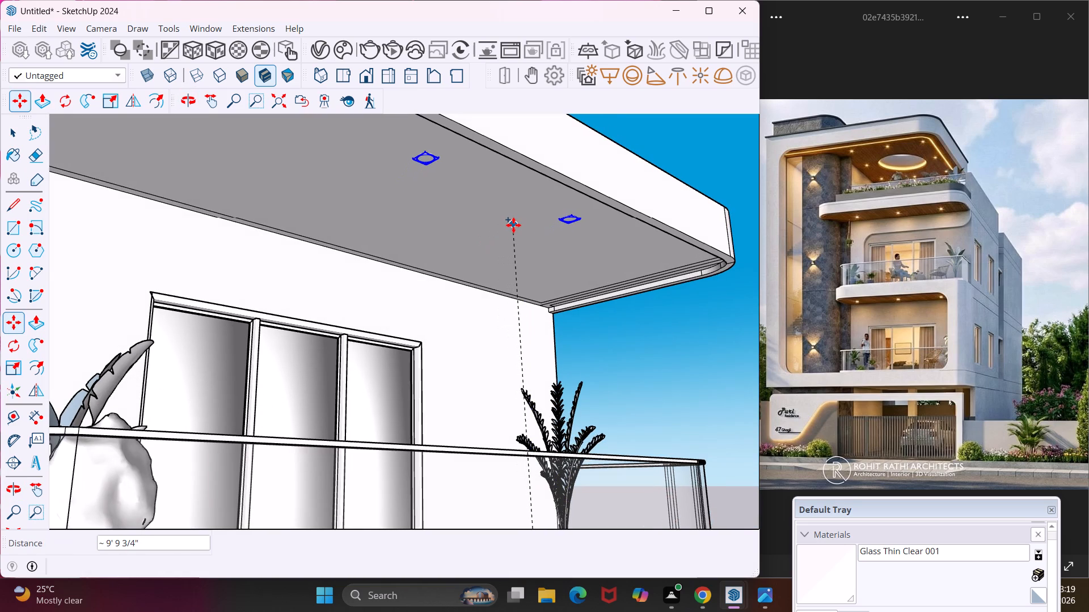
left_click(513, 225)
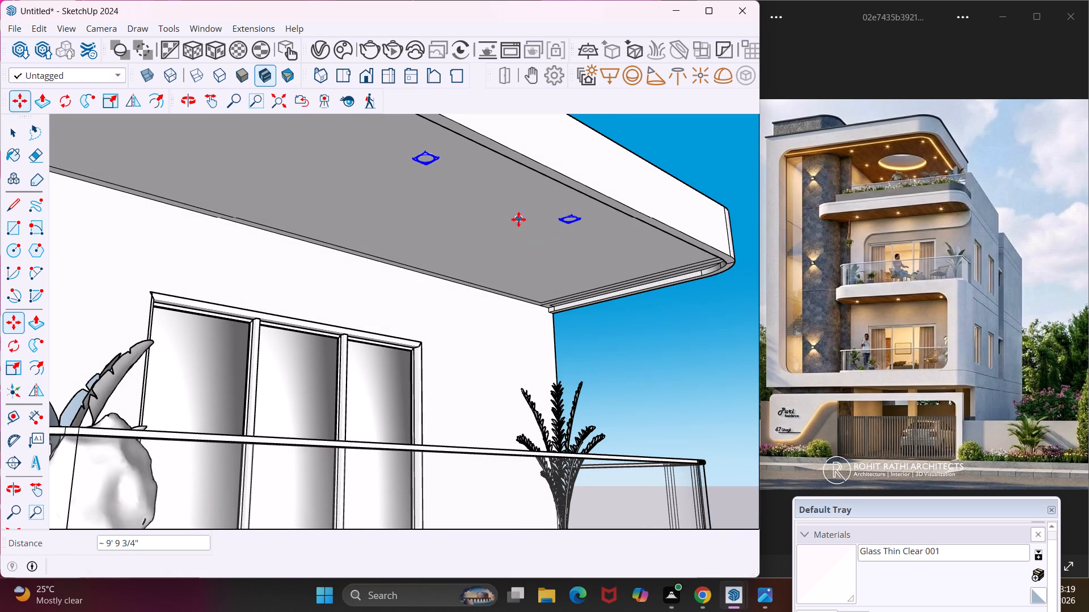
Copy the three selected lights about 11' 7 1/16" up from the upper balcony ceiling onto the underside of the top roof overhang.
middle_click_drag(521, 213, 474, 239)
scroll(471, 239, "down", 4)
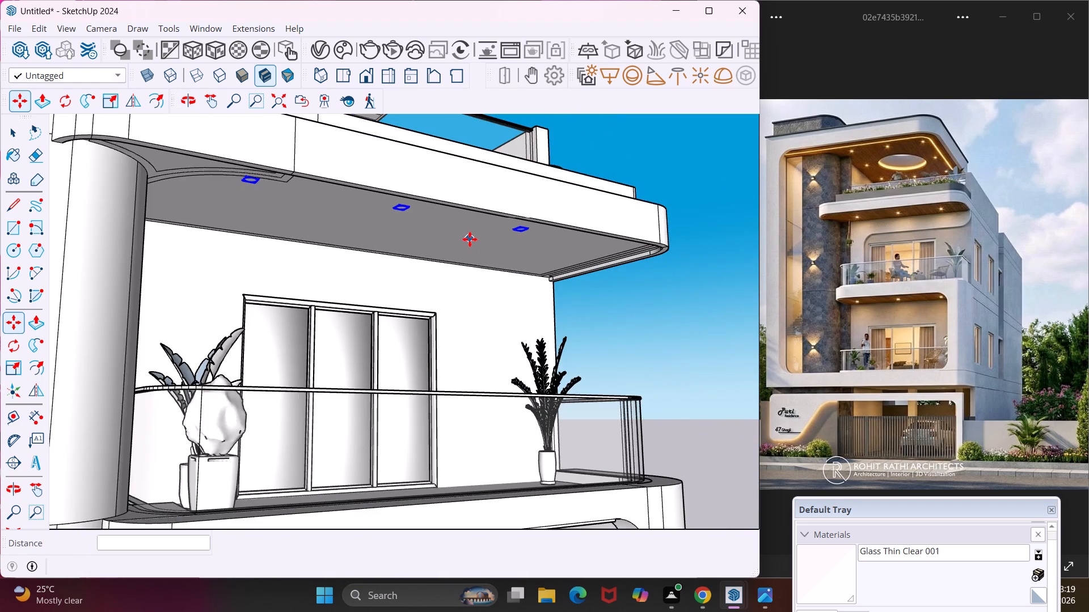
middle_click_drag(467, 241, 434, 279)
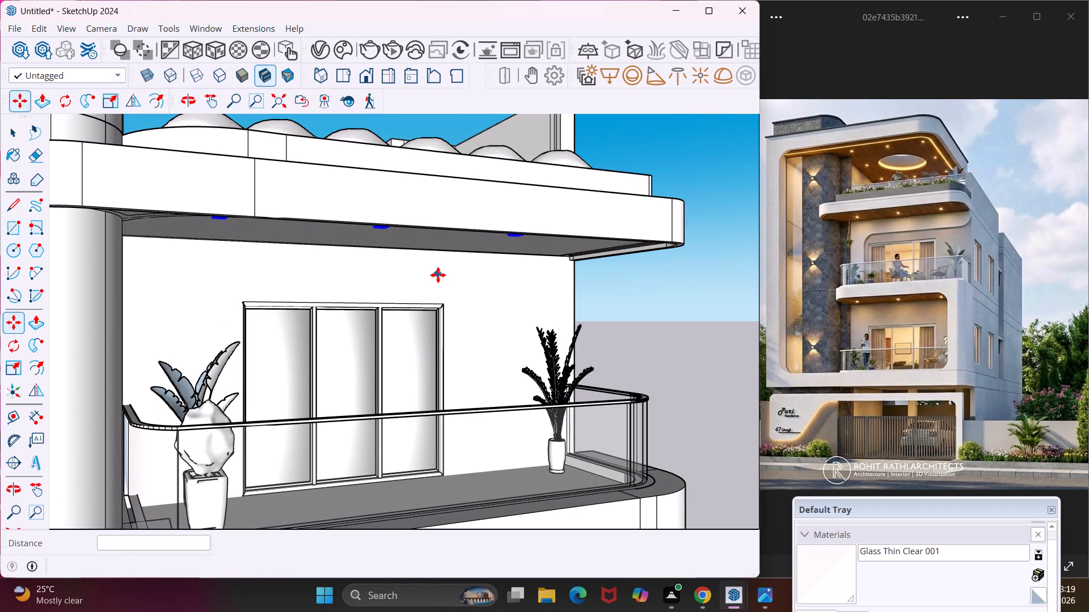
middle_click_drag(438, 275, 590, 224)
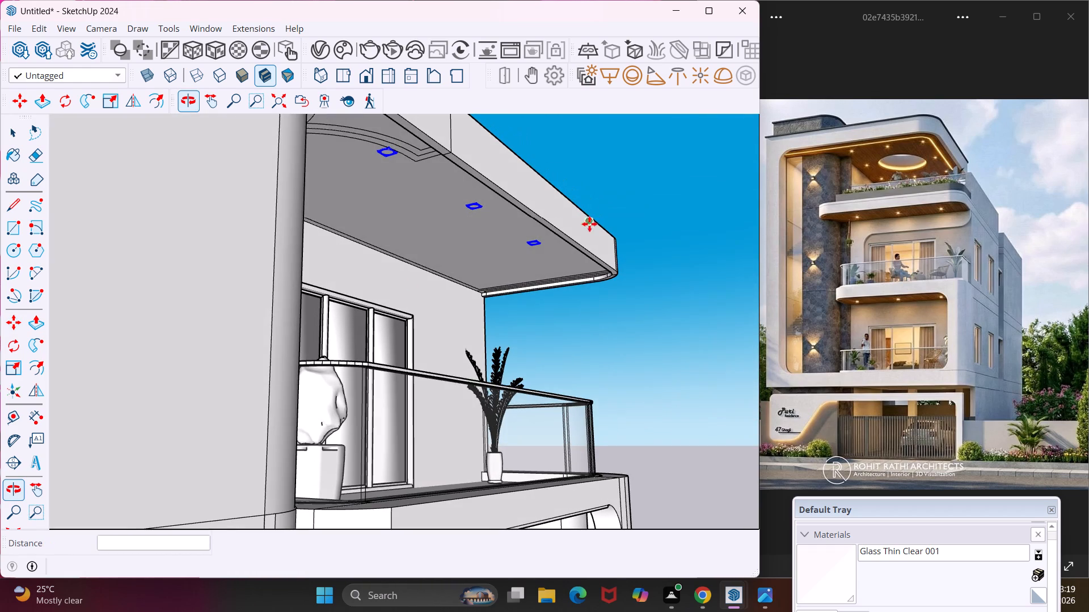
left_click(505, 232)
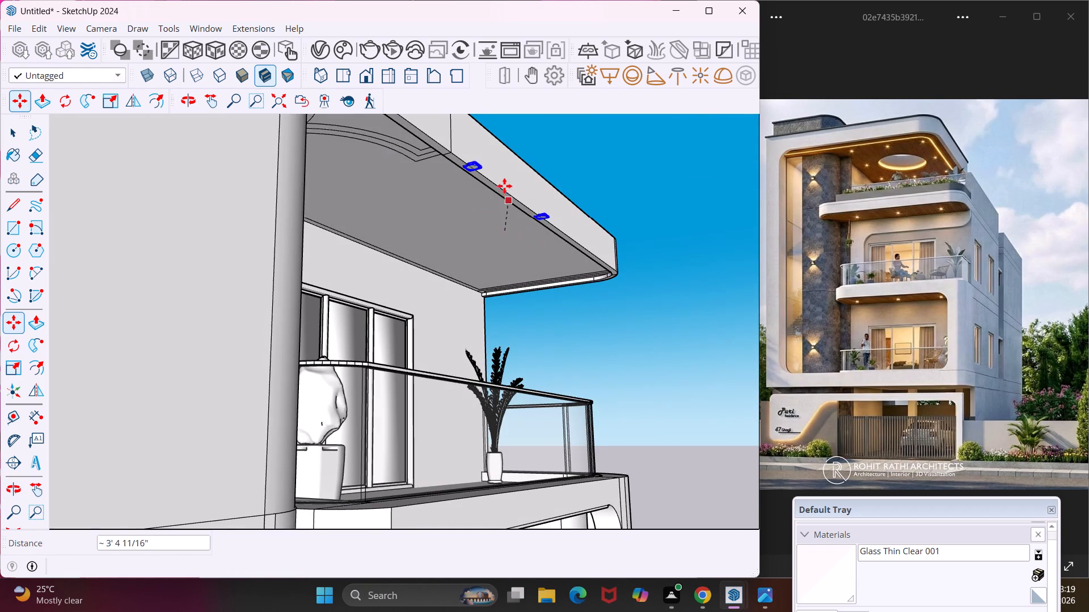
middle_click_drag(504, 185, 398, 299)
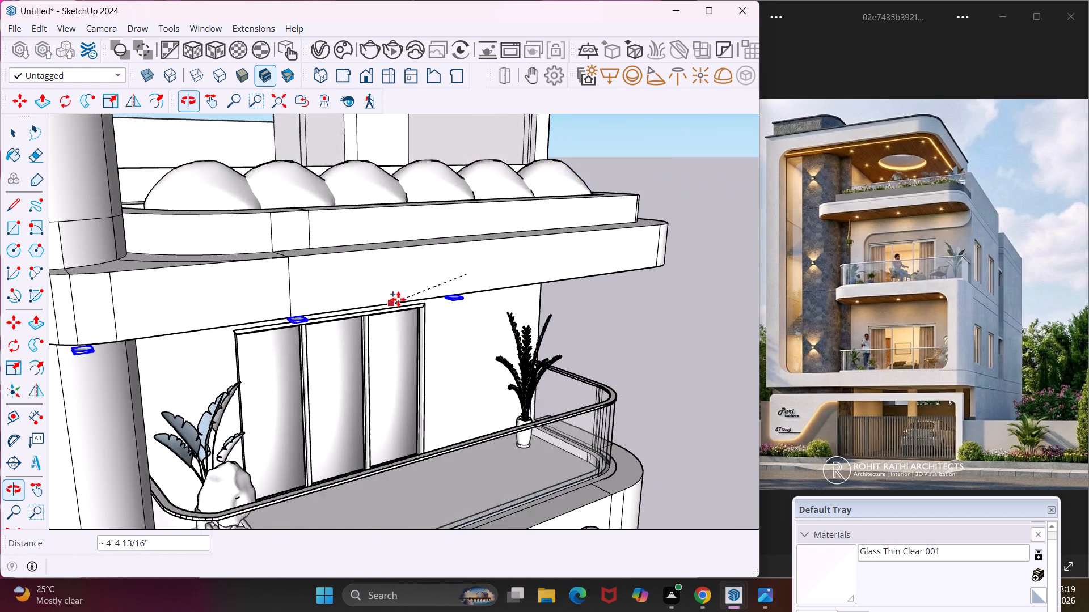
scroll(398, 299, "down", 14)
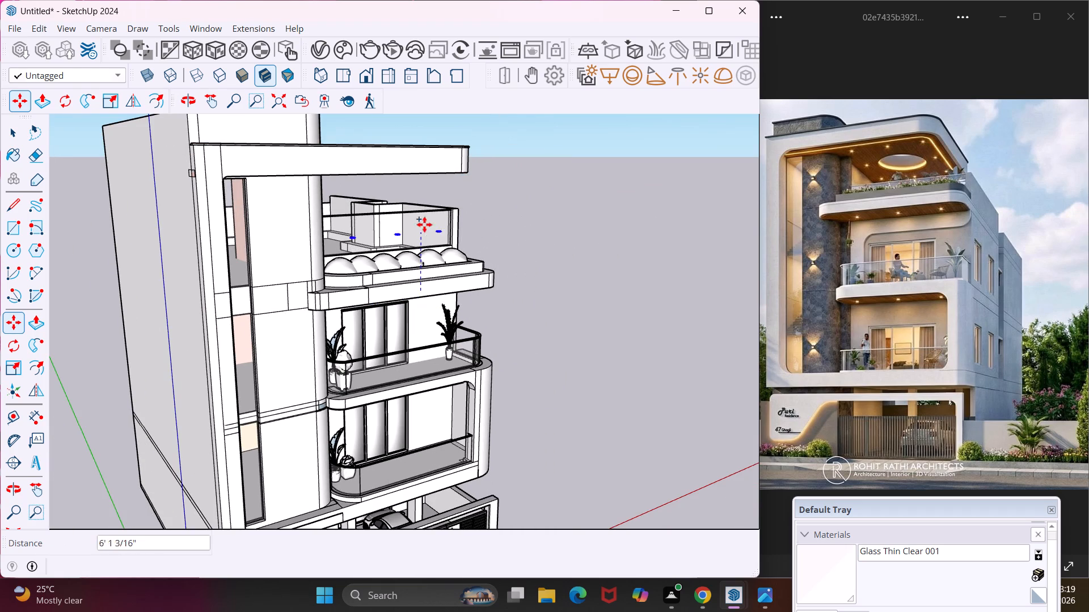
middle_click_drag(421, 186, 517, 122)
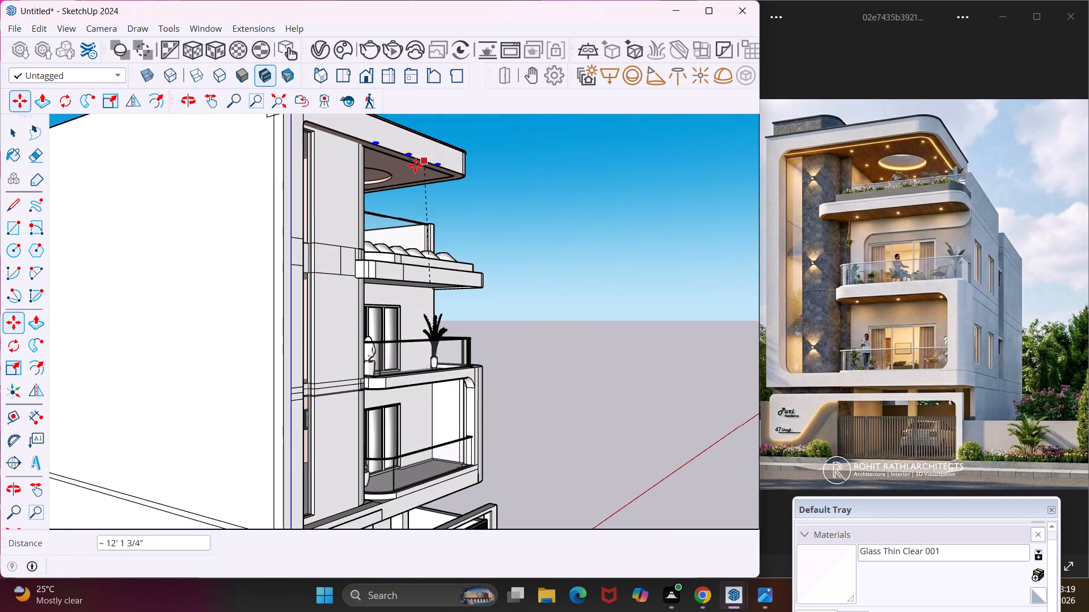
scroll(410, 169, "up", 8)
middle_click_drag(410, 169, 470, 146)
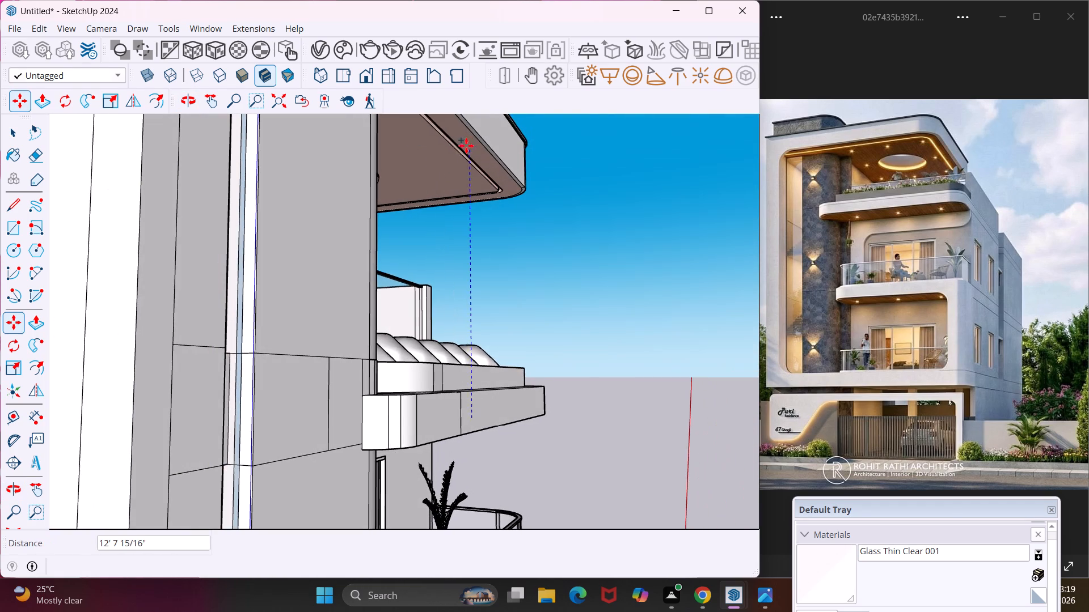
left_click(449, 158)
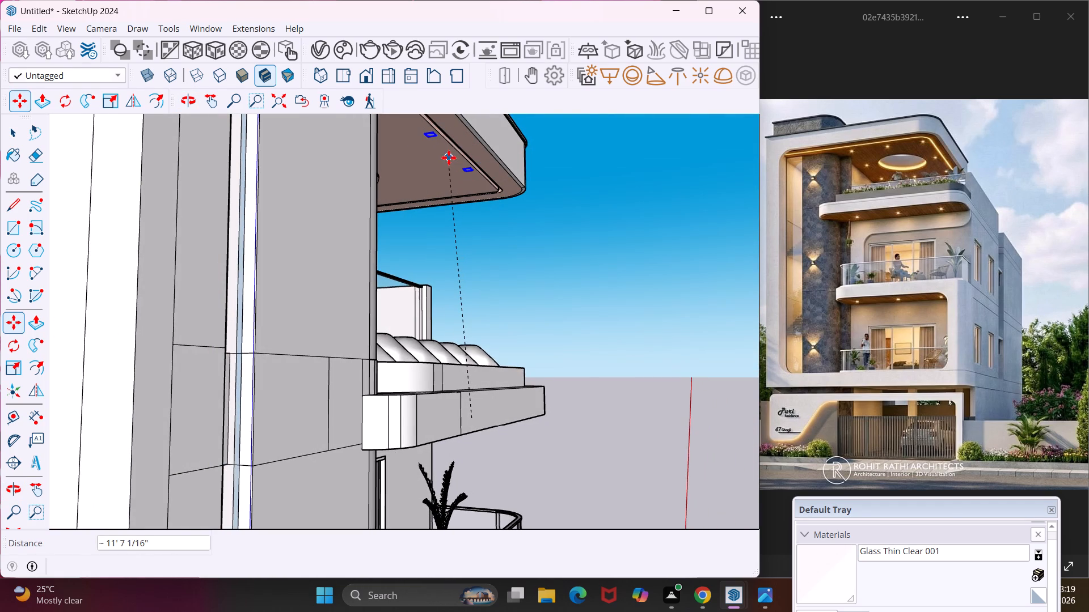
middle_click_drag(449, 158, 472, 175)
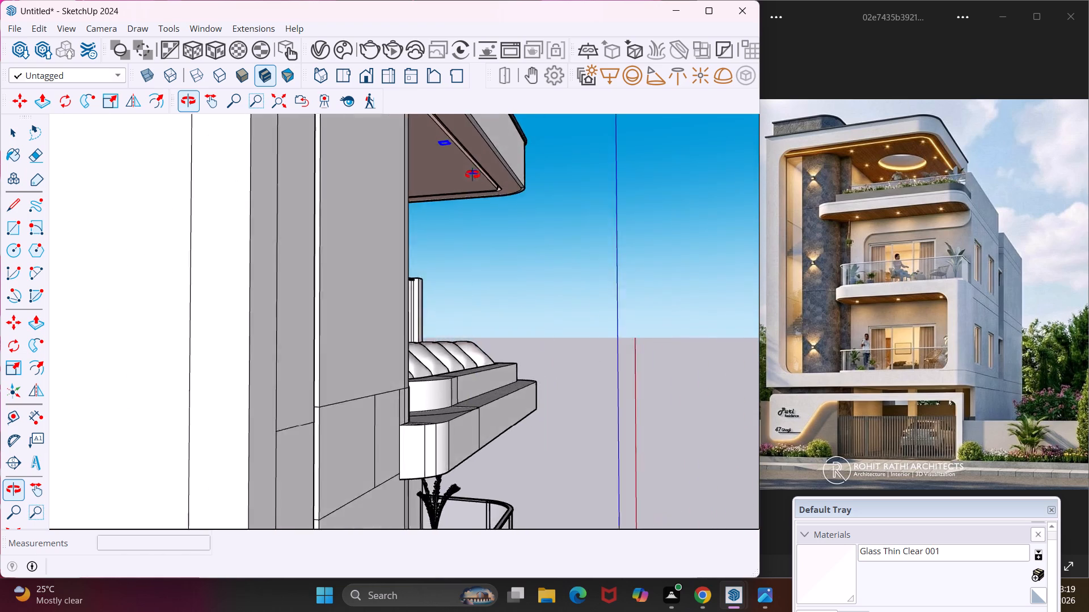
middle_click_drag(472, 175, 493, 182)
scroll(459, 189, "down", 3)
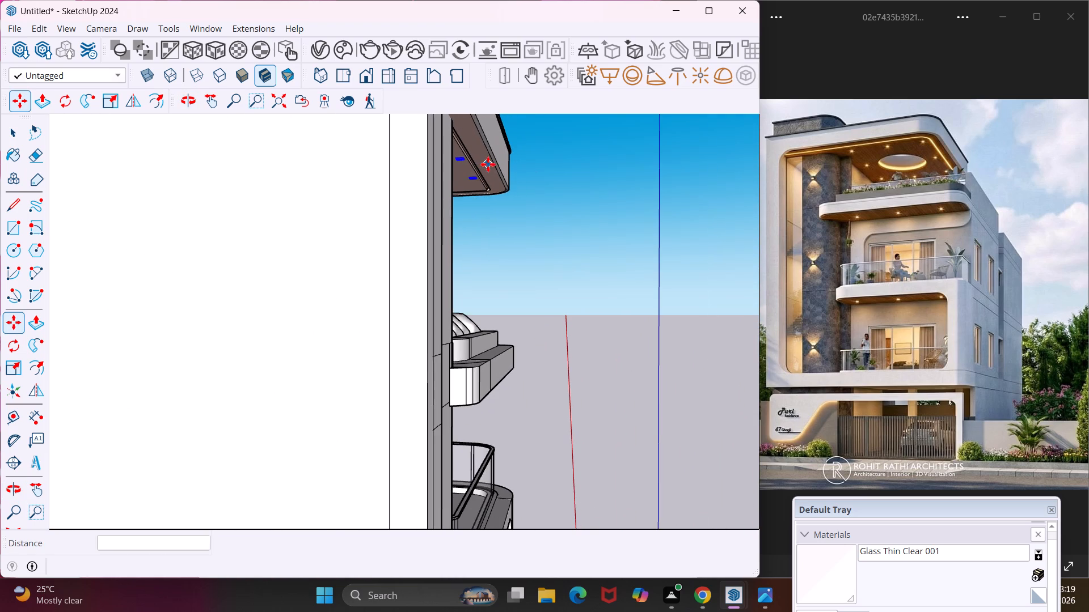
Move the row of three lights under the roof overhang about 1' 9 7/8" toward the ceiling's outer corner.
middle_click_drag(488, 164, 347, 190)
scroll(347, 190, "down", 4)
middle_click_drag(352, 194, 314, 181)
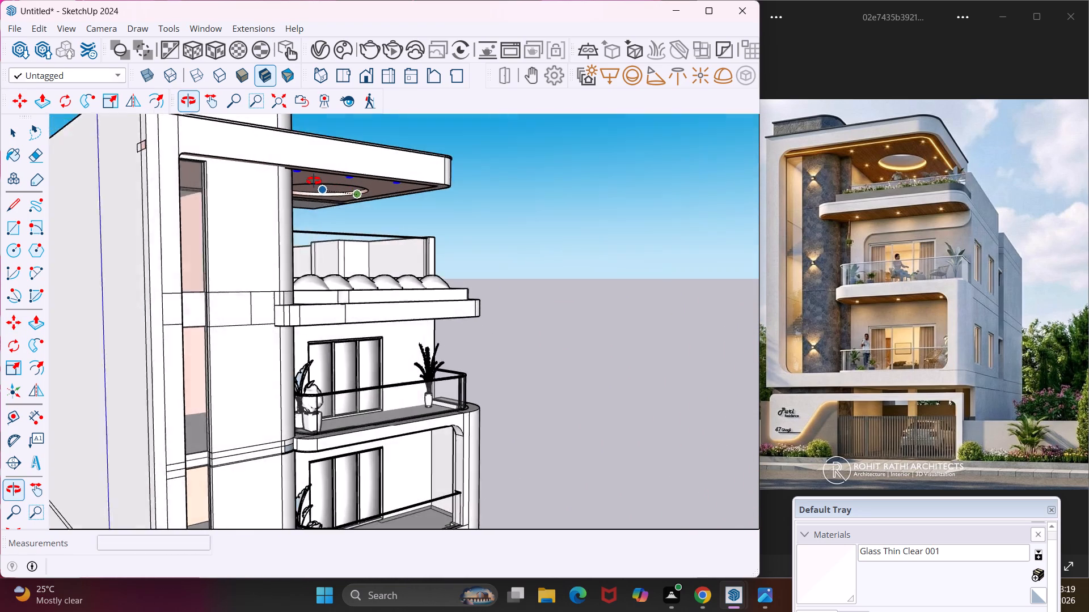
middle_click_drag(314, 181, 257, 168)
scroll(334, 170, "up", 9)
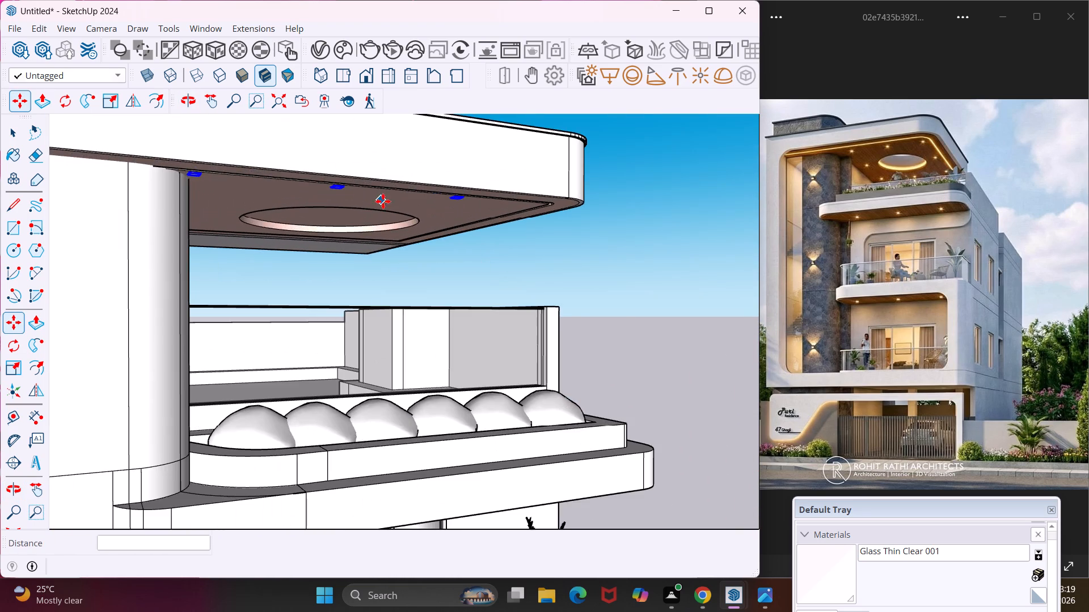
middle_click_drag(383, 201, 499, 153)
left_click(450, 188)
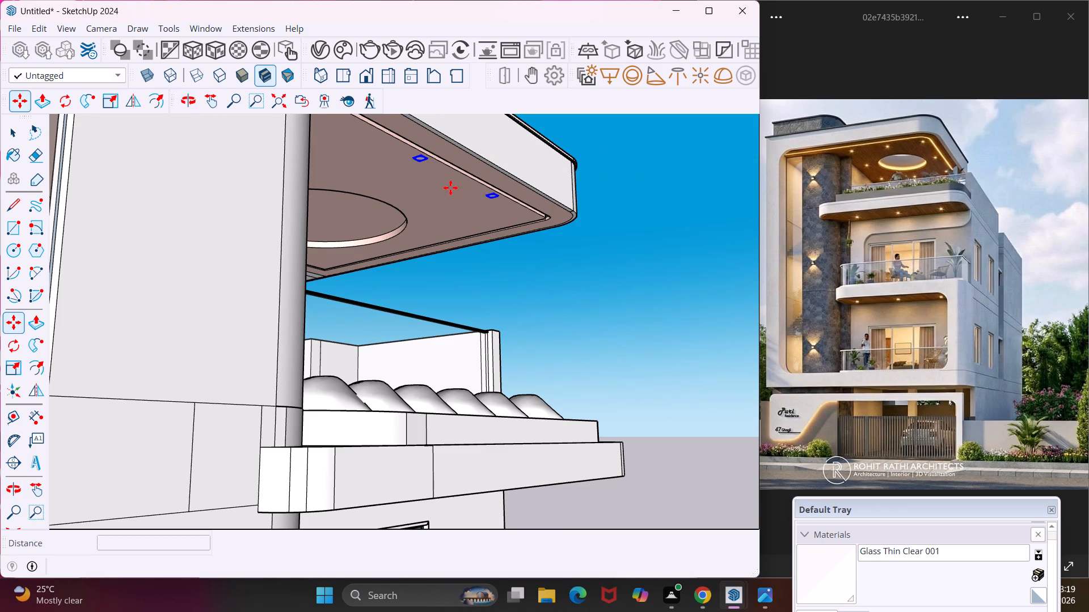
scroll(436, 193, "up", 8)
left_click(436, 193)
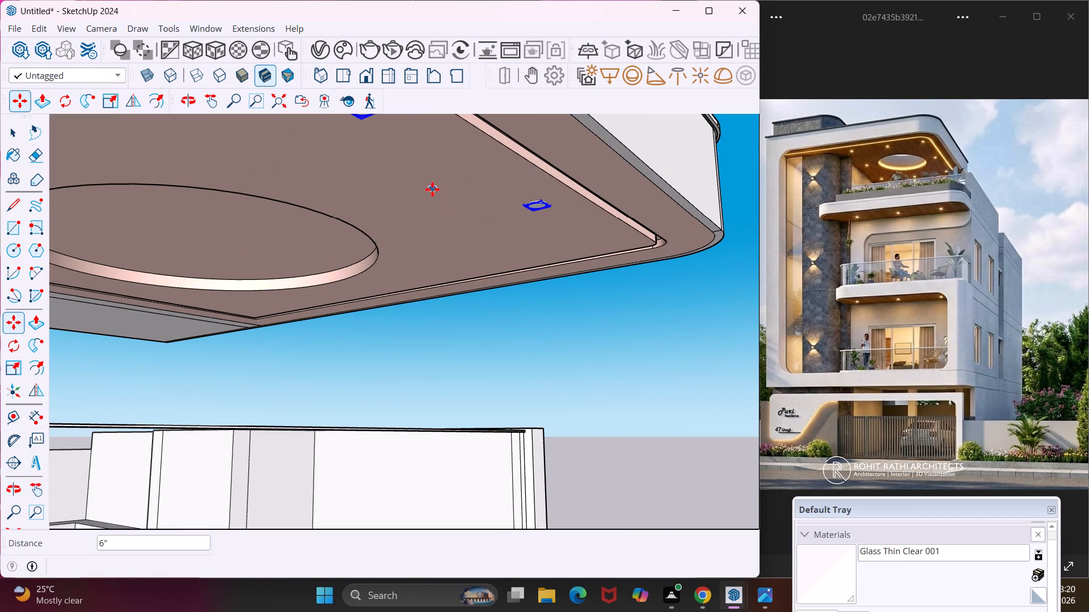
left_click(432, 189)
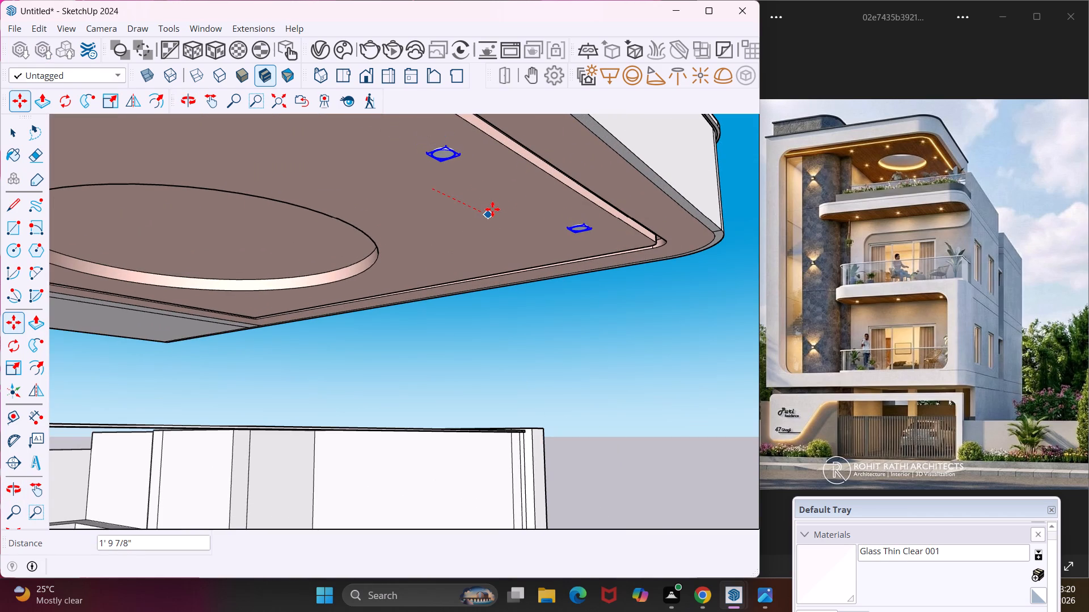
left_click(493, 209)
Copy the three roof ceiling lights about 12' 9 5/8" across to the opposite side of the circular recess.
middle_click_drag(494, 211, 357, 229)
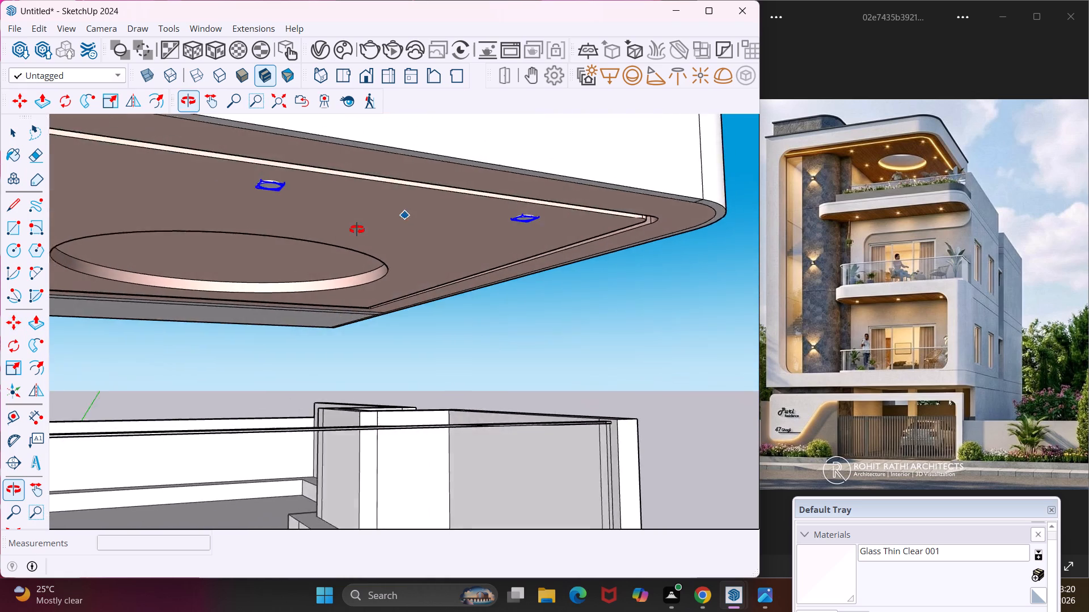
middle_click_drag(357, 229, 256, 233)
scroll(296, 229, "up", 1)
scroll(339, 246, "down", 4)
middle_click_drag(442, 237, 290, 222)
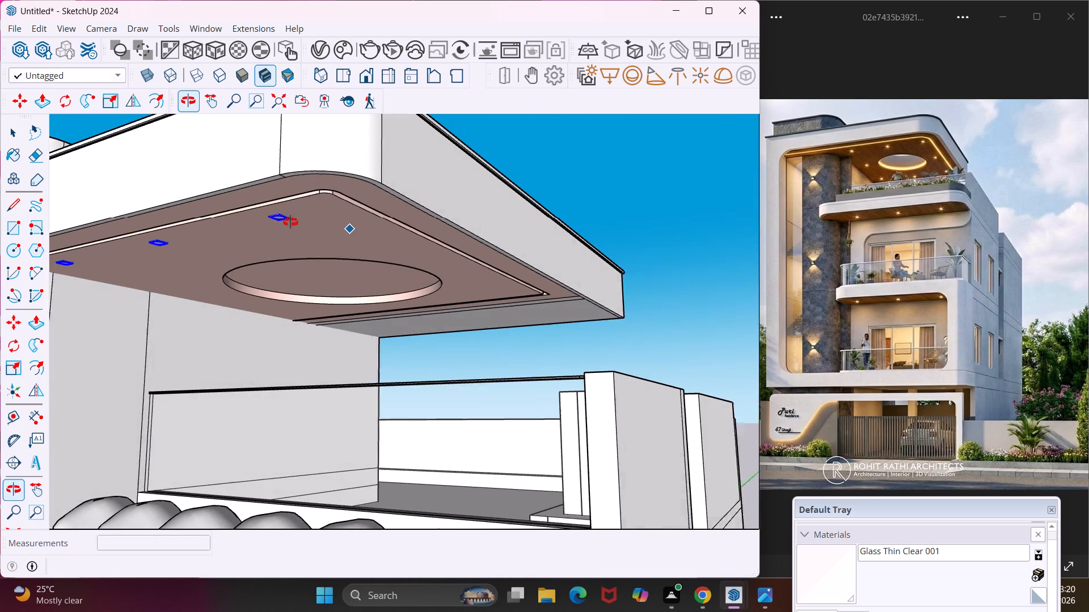
middle_click_drag(290, 222, 288, 222)
middle_click_drag(365, 223, 308, 207)
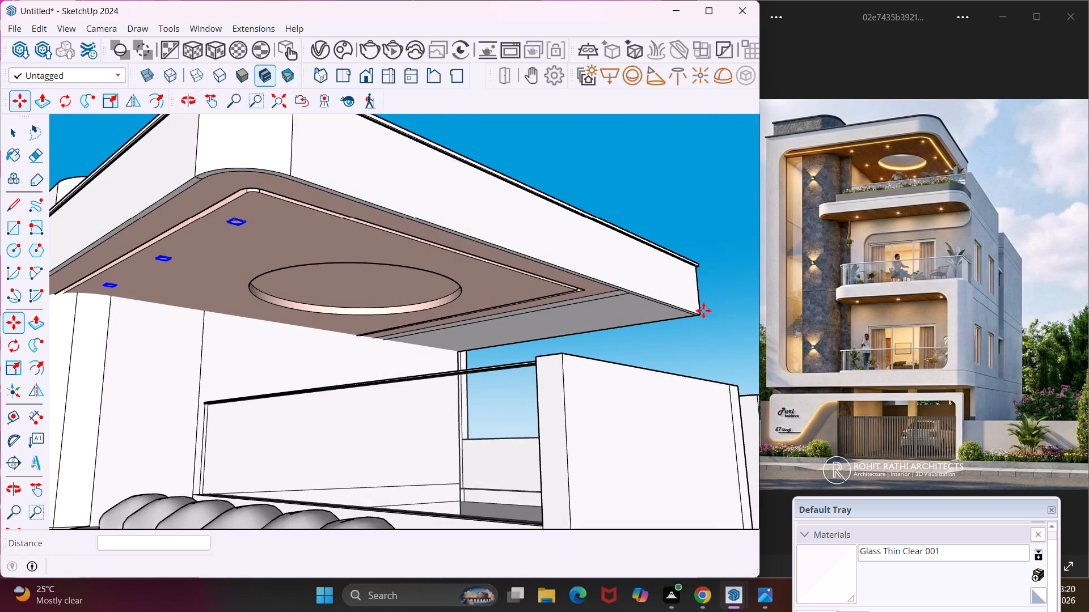
middle_click_drag(306, 240, 229, 230)
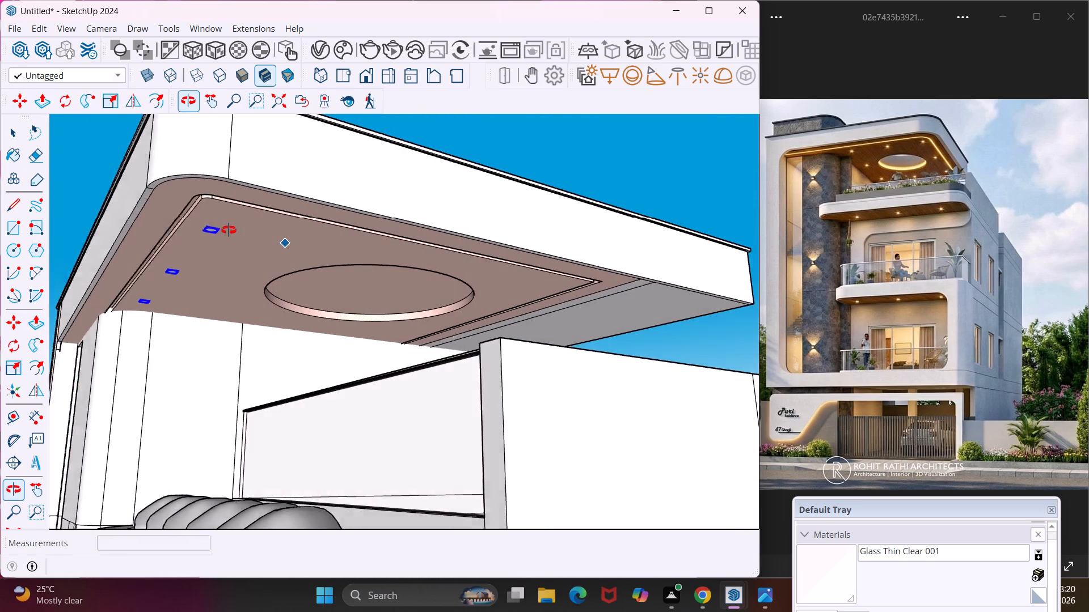
middle_click_drag(229, 230, 205, 229)
left_click(222, 231)
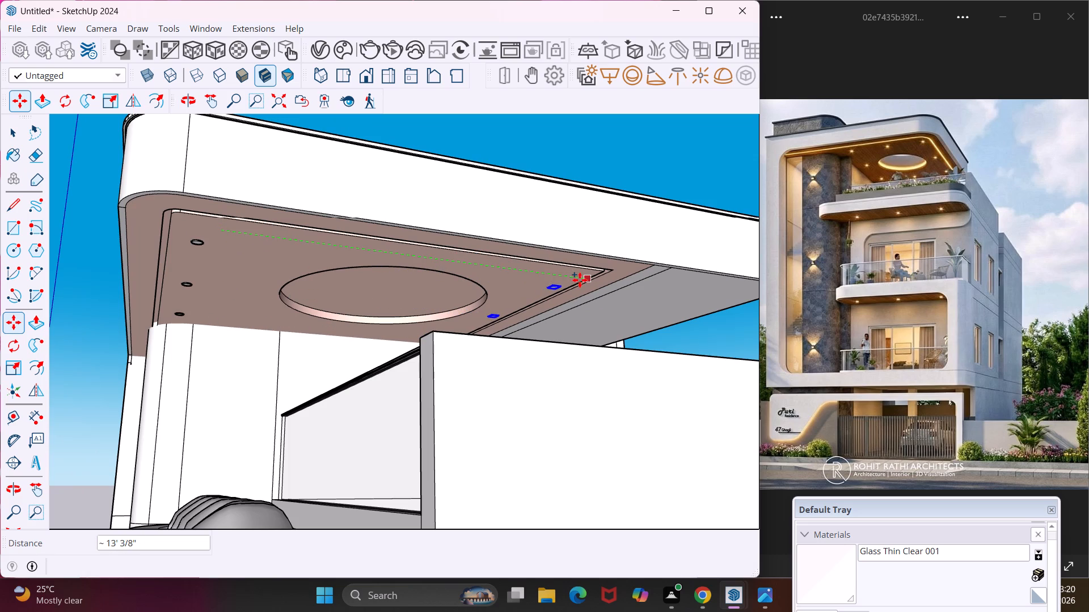
middle_click_drag(567, 277, 402, 249)
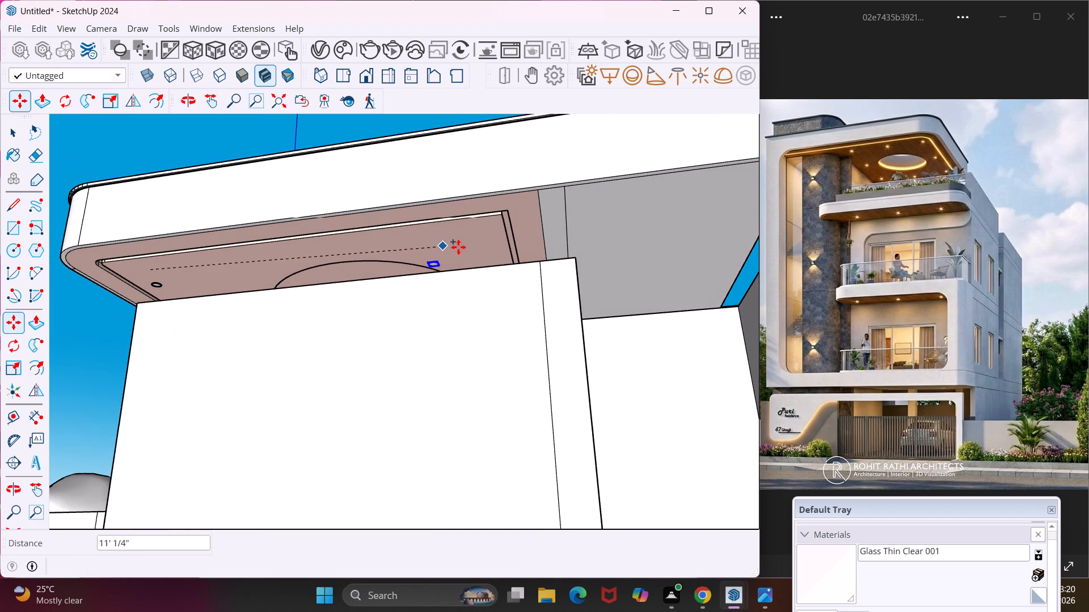
middle_click_drag(490, 240, 478, 272)
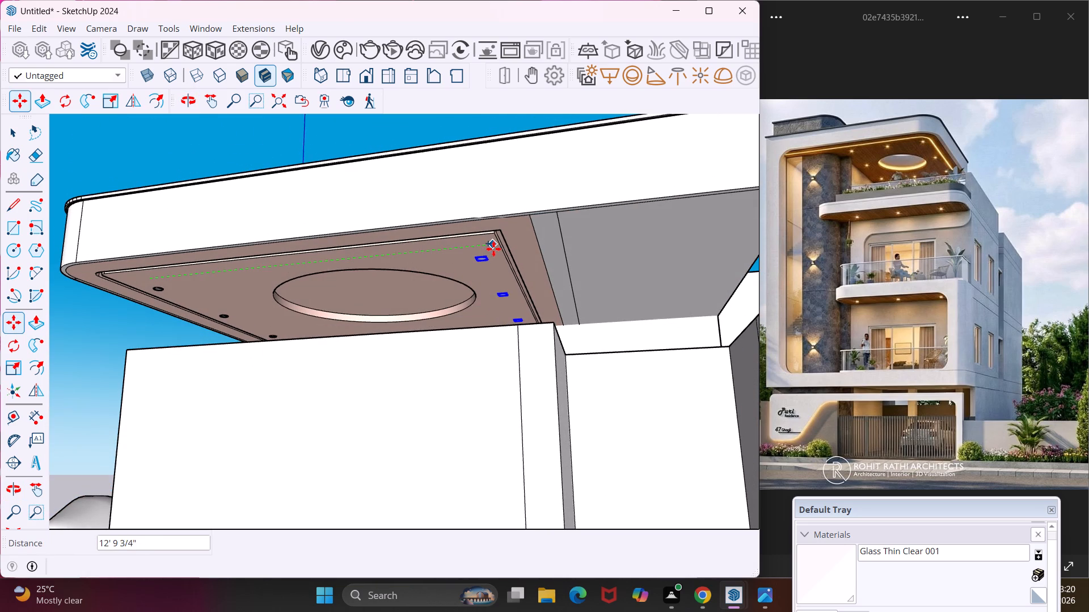
left_click(492, 246)
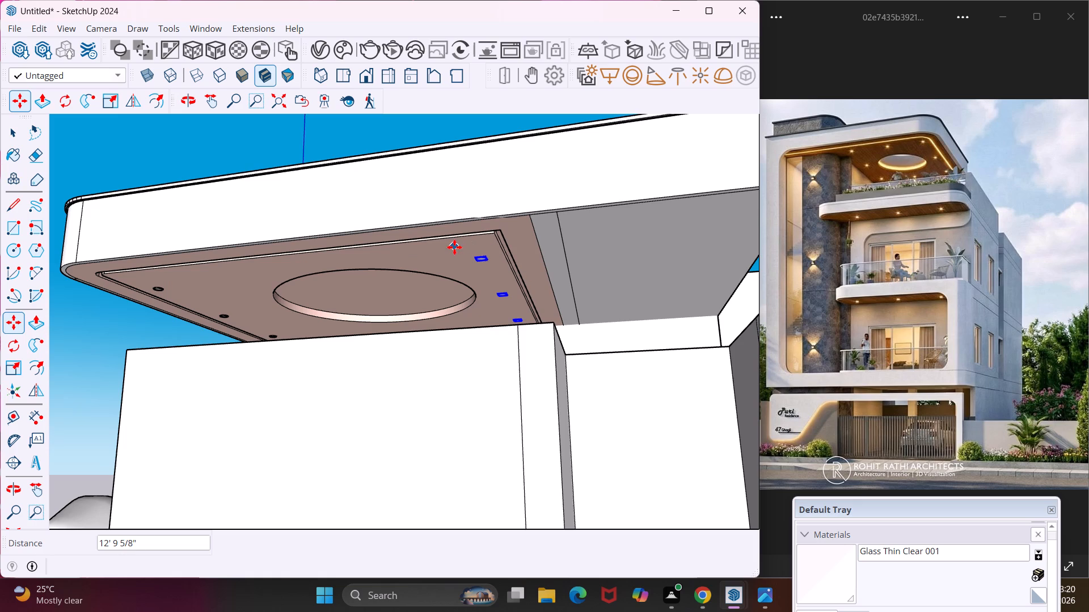
Copy the far row of three roof ceiling lights about 5' 2" back toward the first row, over the circular recess.
middle_click_drag(454, 247, 599, 266)
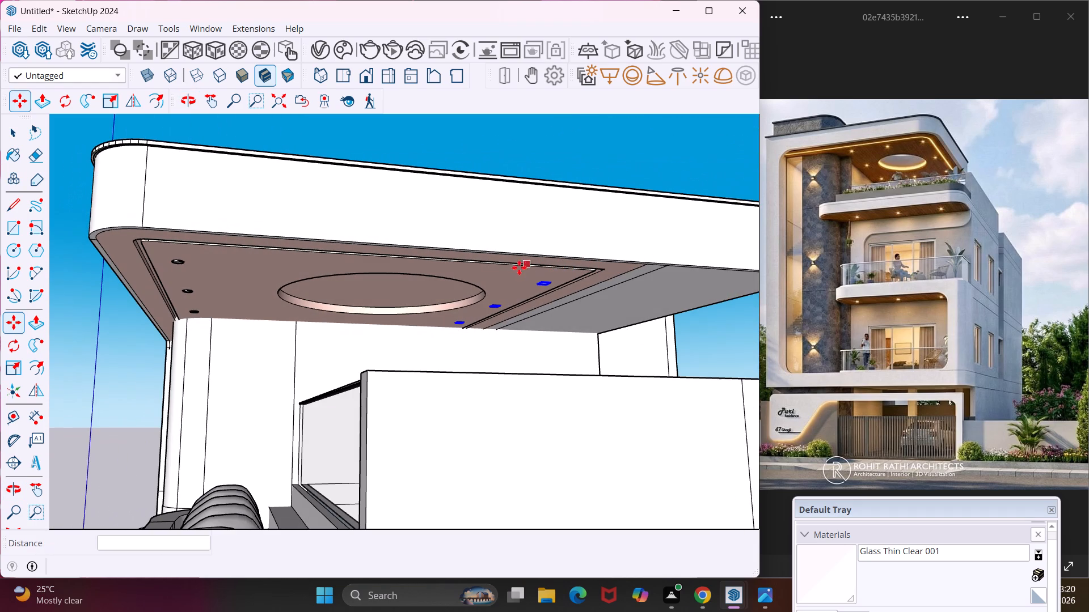
left_click(547, 276)
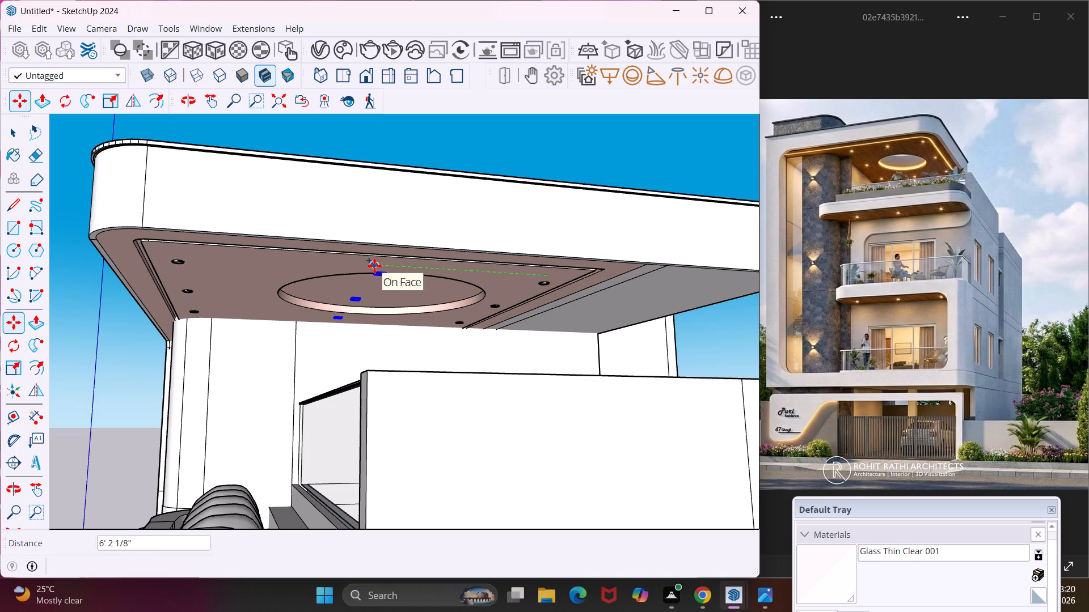
left_click(404, 267)
key("Escape")
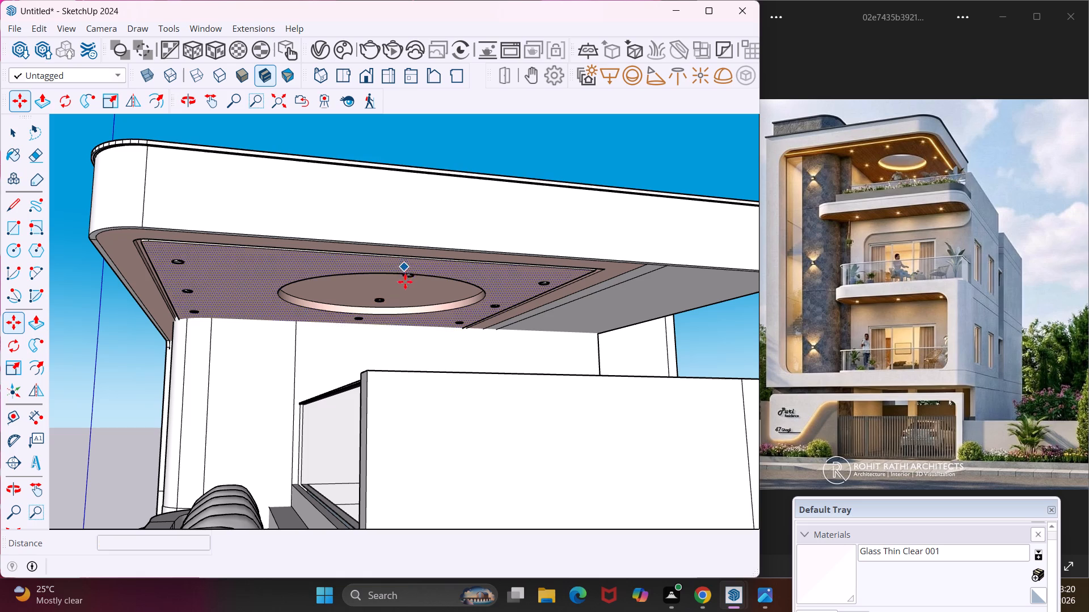
Delete the middle-row light that sits inside the circular ceiling recess.
key("space")
scroll(382, 305, "up", 7)
left_click(378, 295)
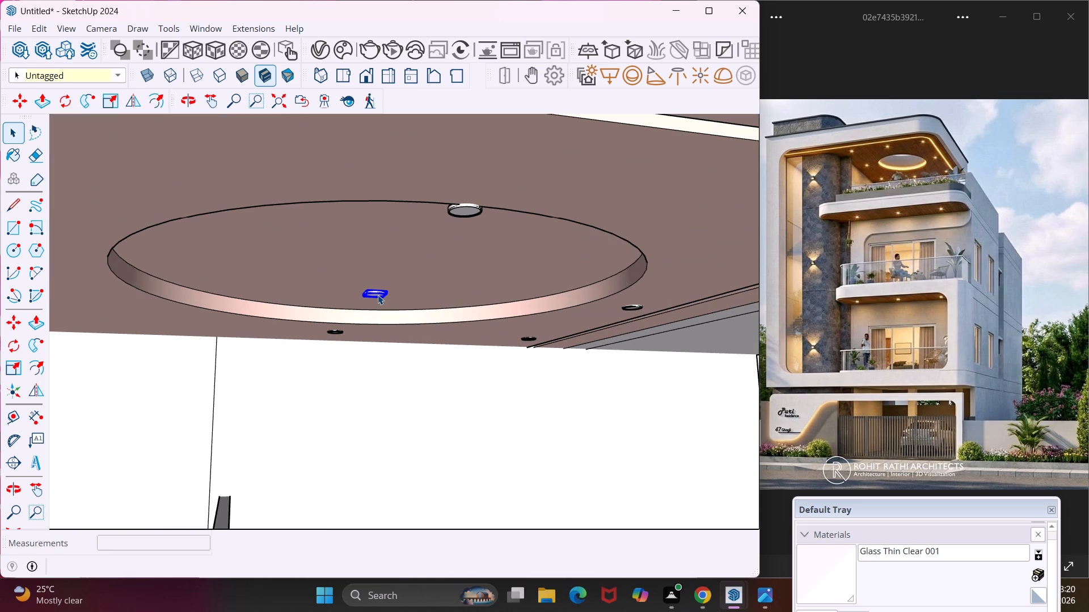
key("Delete")
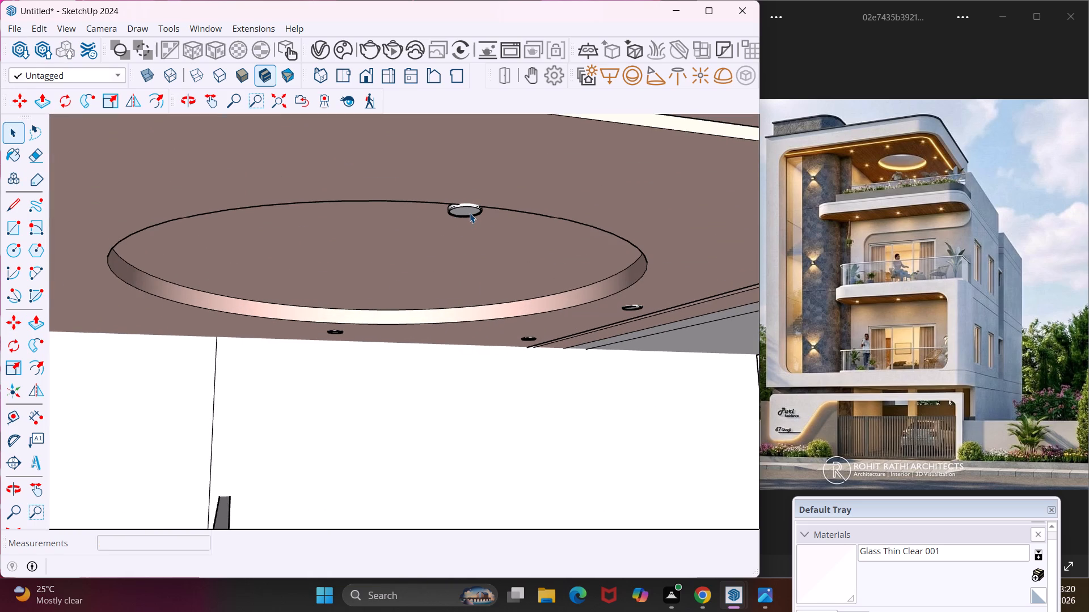
Move the middle-row light overlapping the circular recess's edge about 1' 1" outward onto the flat ceiling.
scroll(470, 213, "up", 2)
left_click(469, 213)
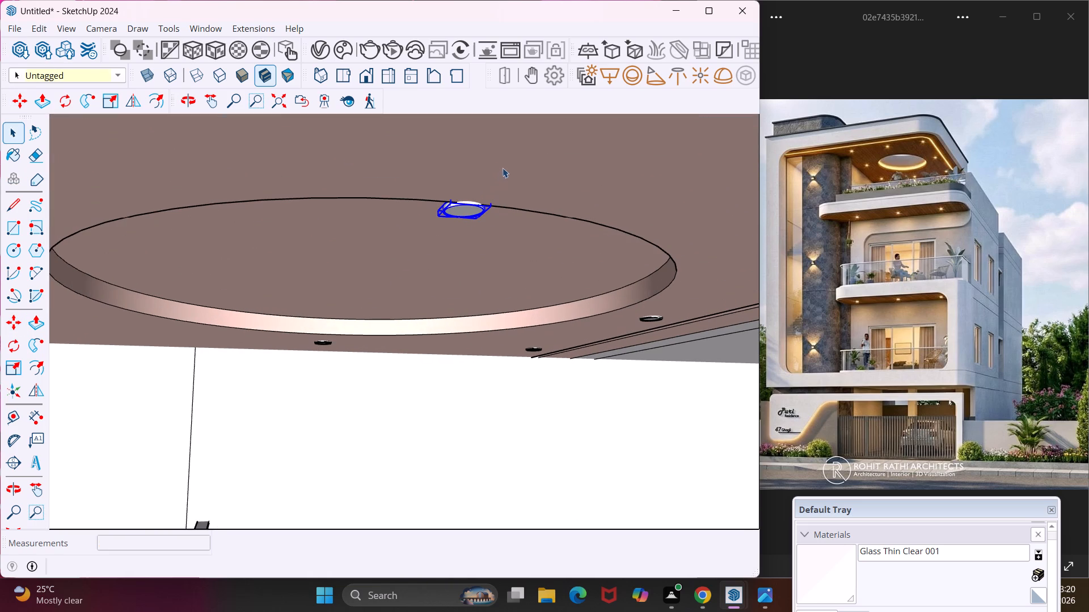
key("m")
left_click(513, 188)
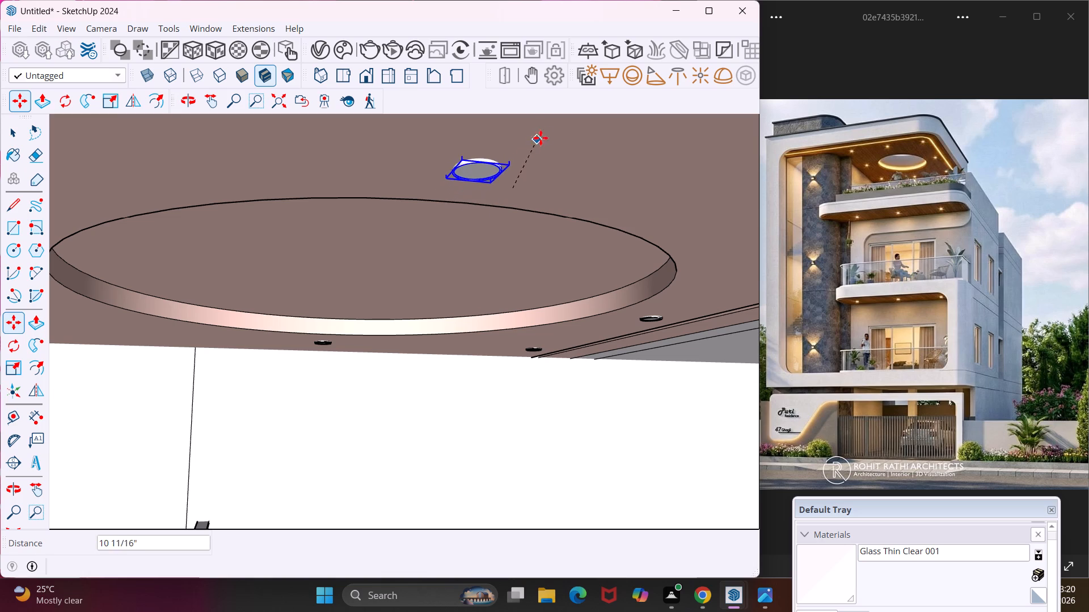
left_click(578, 127)
Examine the light layout under the roof overhang and the overall front facade from several angles.
scroll(539, 142, "down", 3)
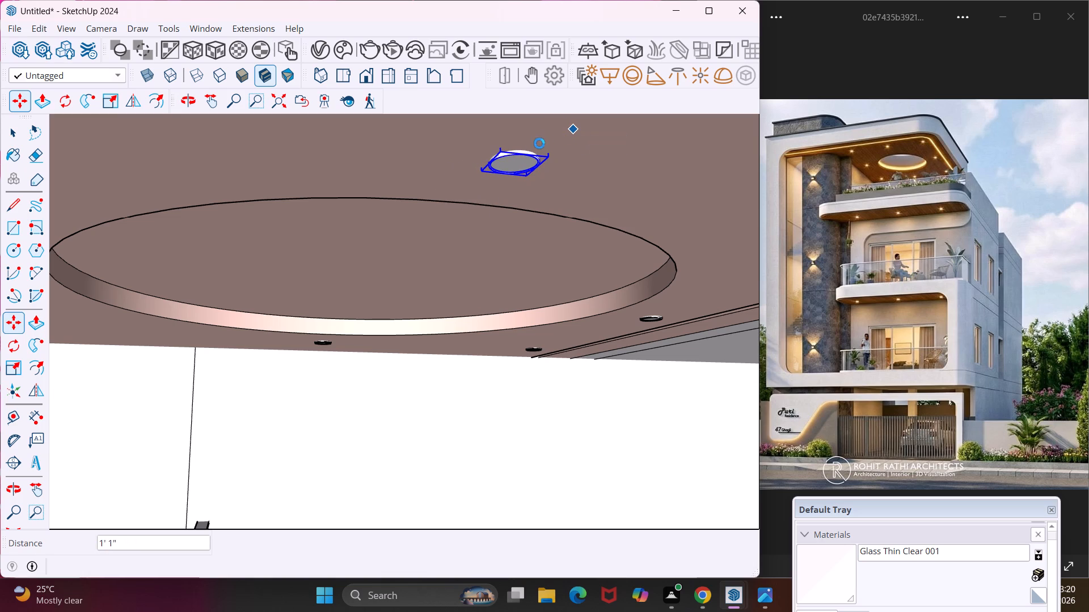
scroll(539, 143, "down", 2)
middle_click_drag(420, 276, 389, 315)
scroll(362, 307, "up", 4)
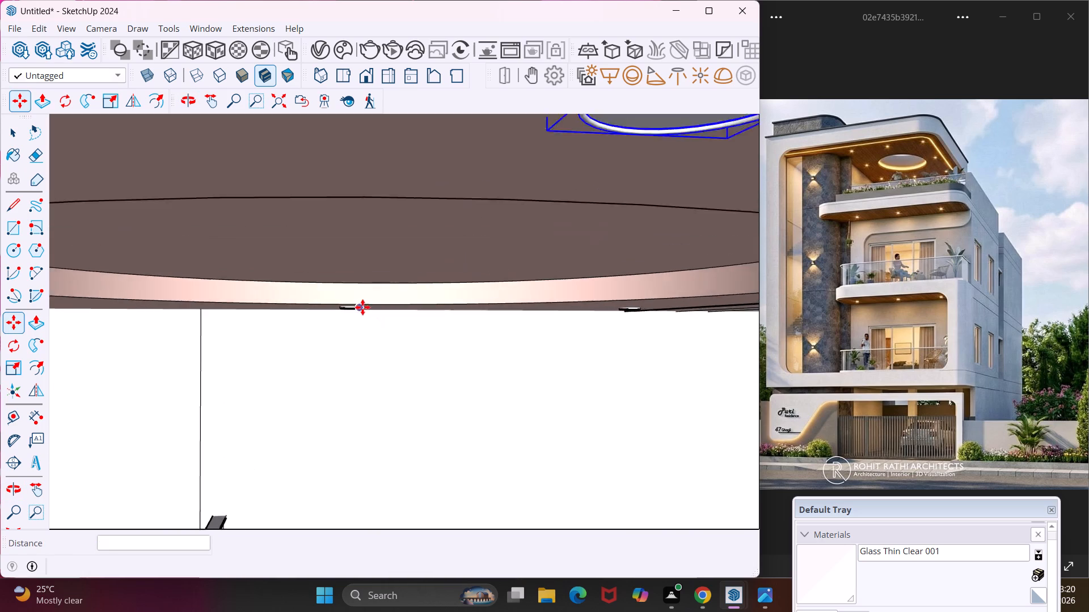
scroll(362, 307, "up", 6)
middle_click_drag(362, 307, 539, 254)
scroll(450, 256, "down", 6)
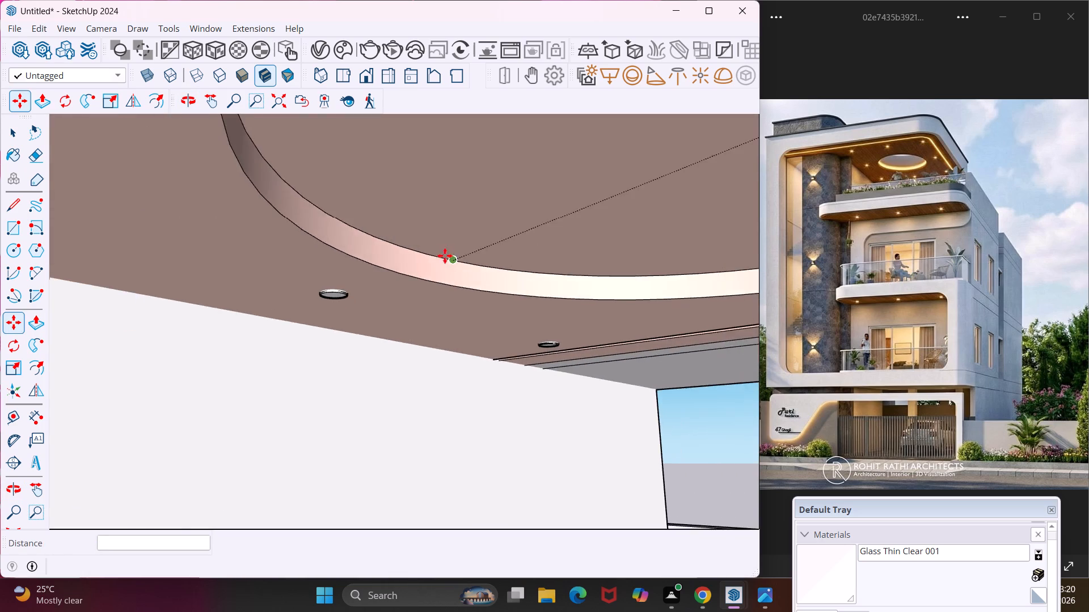
scroll(445, 256, "down", 17)
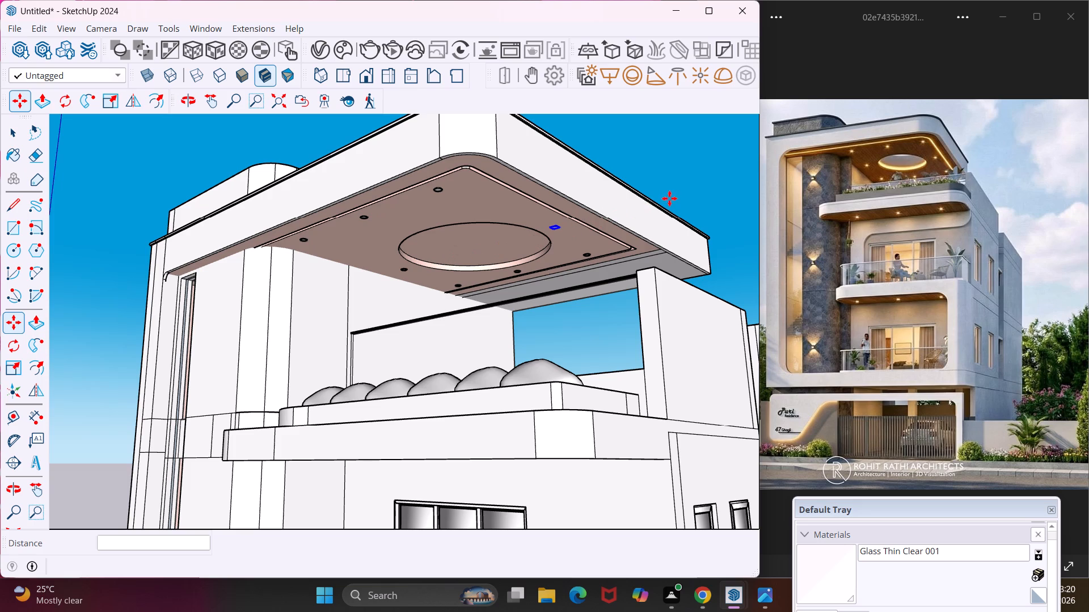
key("Escape")
key("space")
middle_click_drag(704, 173, 735, 240)
scroll(649, 236, "down", 4)
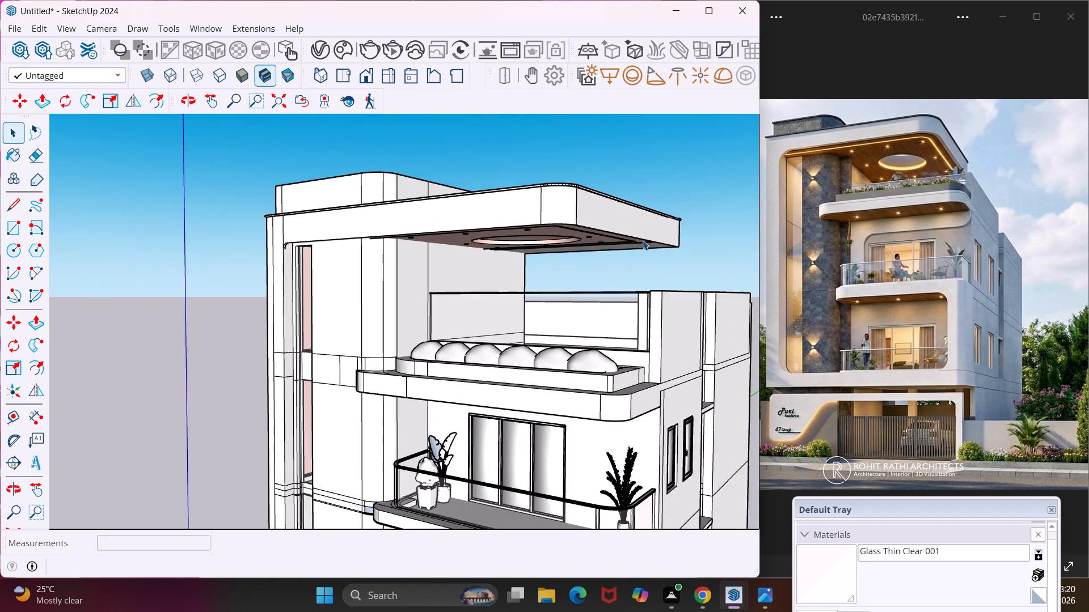
scroll(641, 240, "down", 4)
middle_click_drag(635, 312, 628, 341)
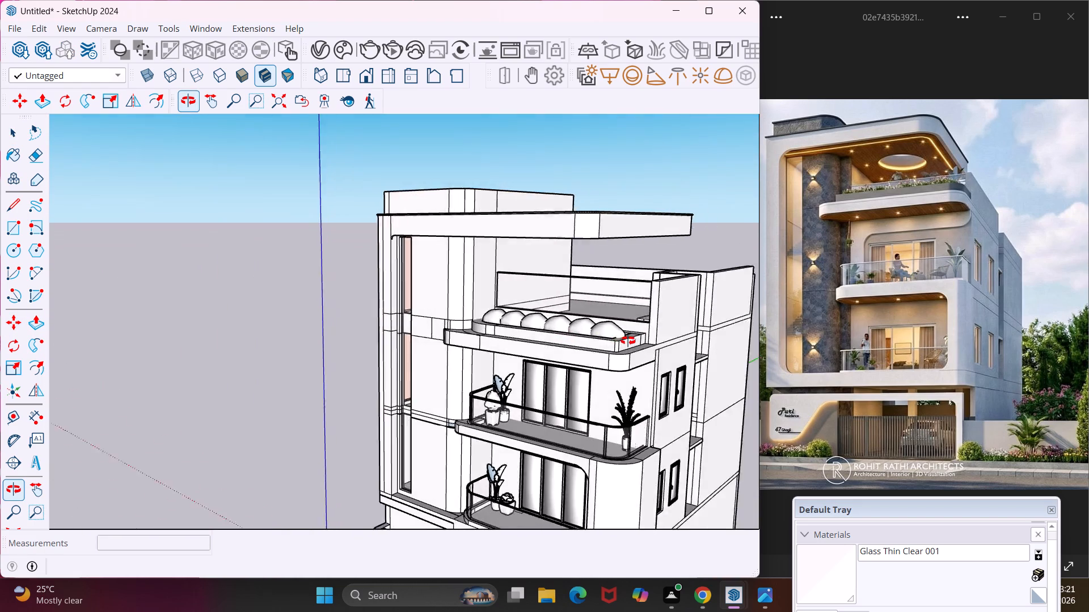
middle_click_drag(628, 341, 732, 340)
middle_click_drag(585, 387, 680, 368)
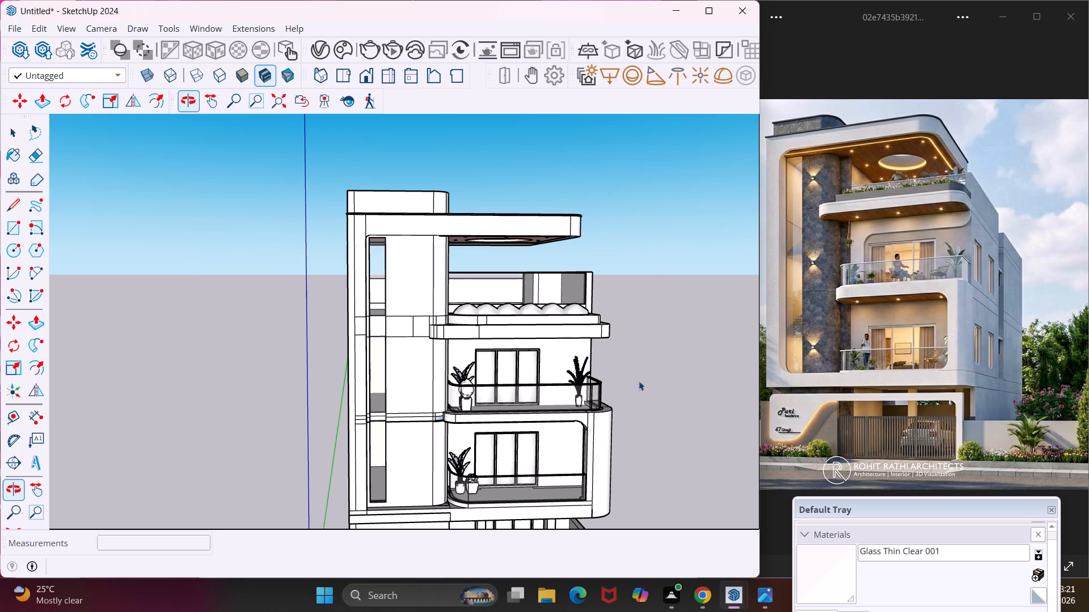
scroll(589, 425, "up", 1)
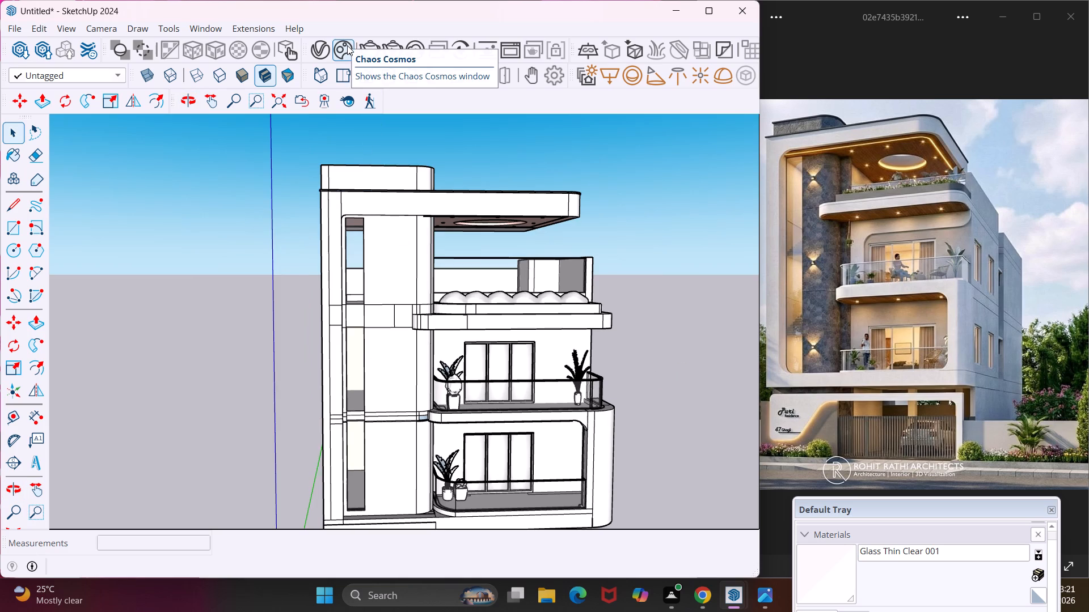
Set the light intensity multiplier of the Tlon Light 650 Ceiling 152 007 asset to 22.4 in the V-Ray Asset Editor.
left_click(316, 52)
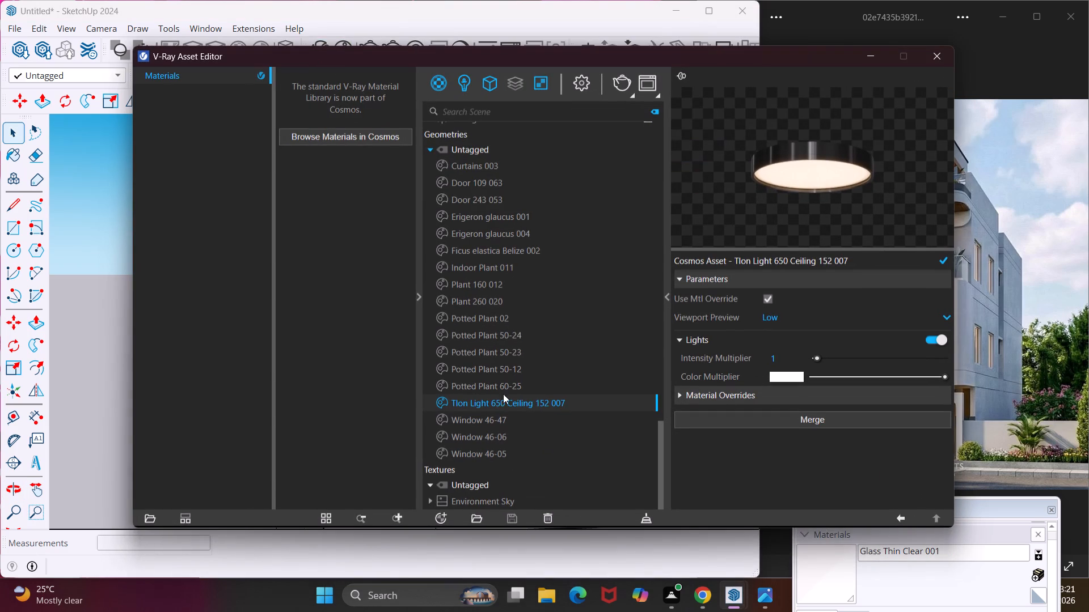
left_click(441, 513)
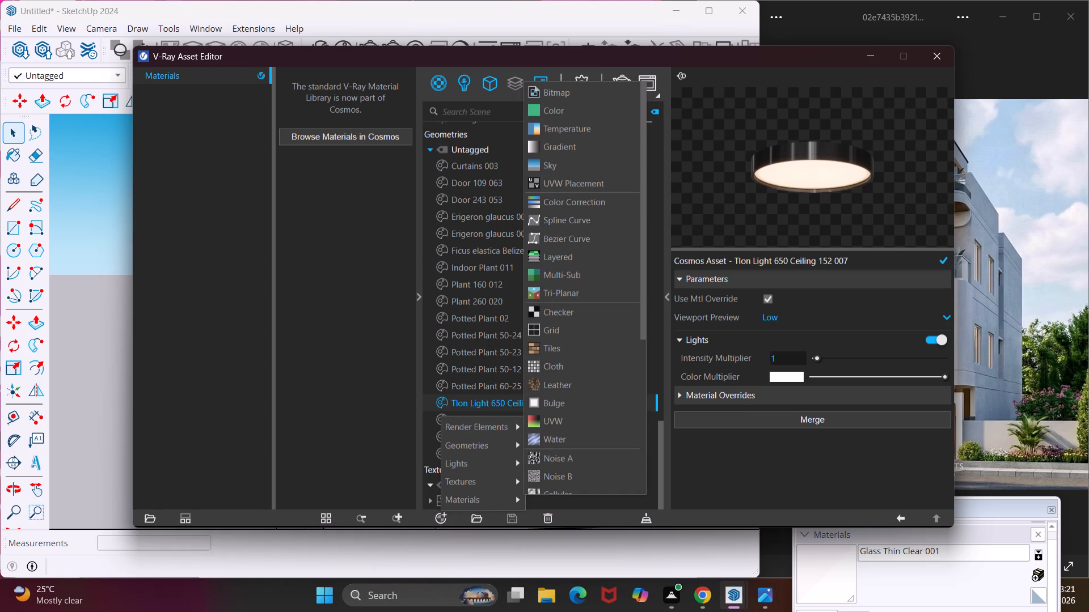
left_click_drag(819, 358, 835, 359)
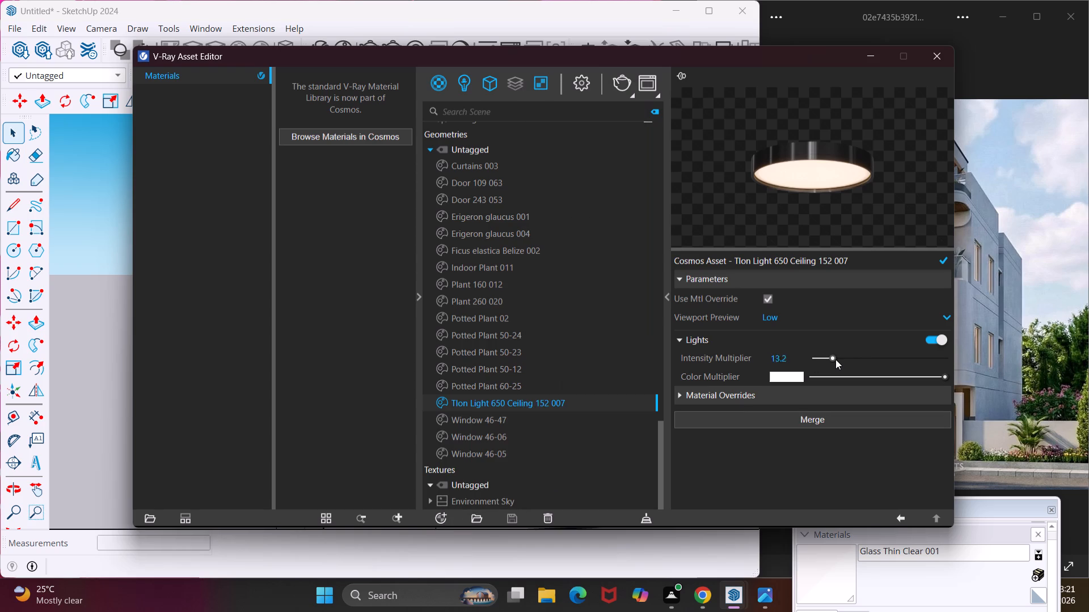
left_click_drag(835, 359, 845, 359)
Set the ceiling light's color multiplier to a pale warm yellow, RGB 0.863, 0.852, 0.73.
left_click(775, 375)
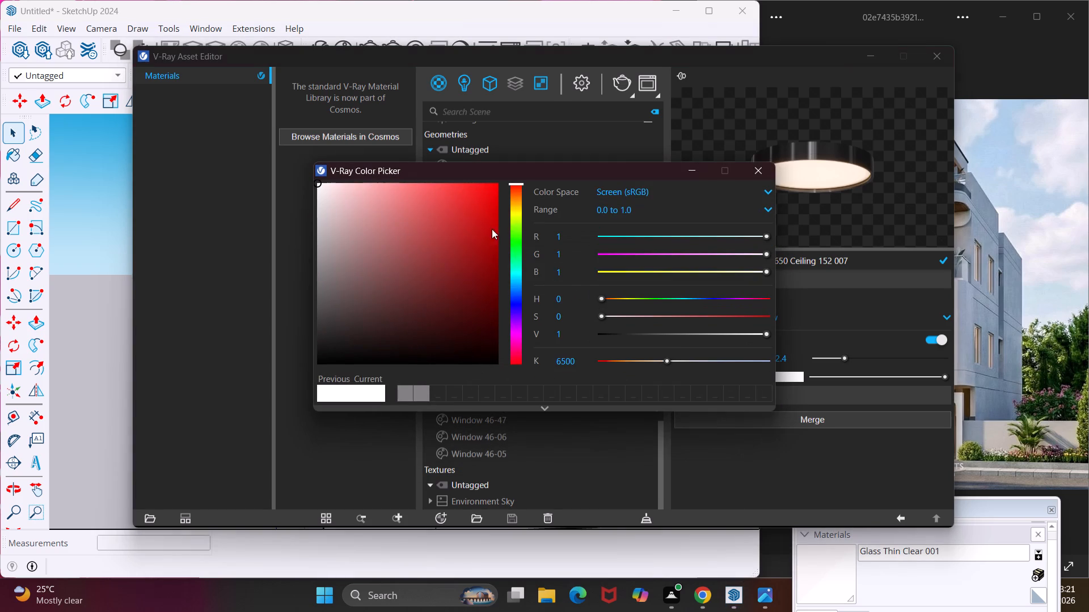
left_click(521, 211)
left_click(345, 208)
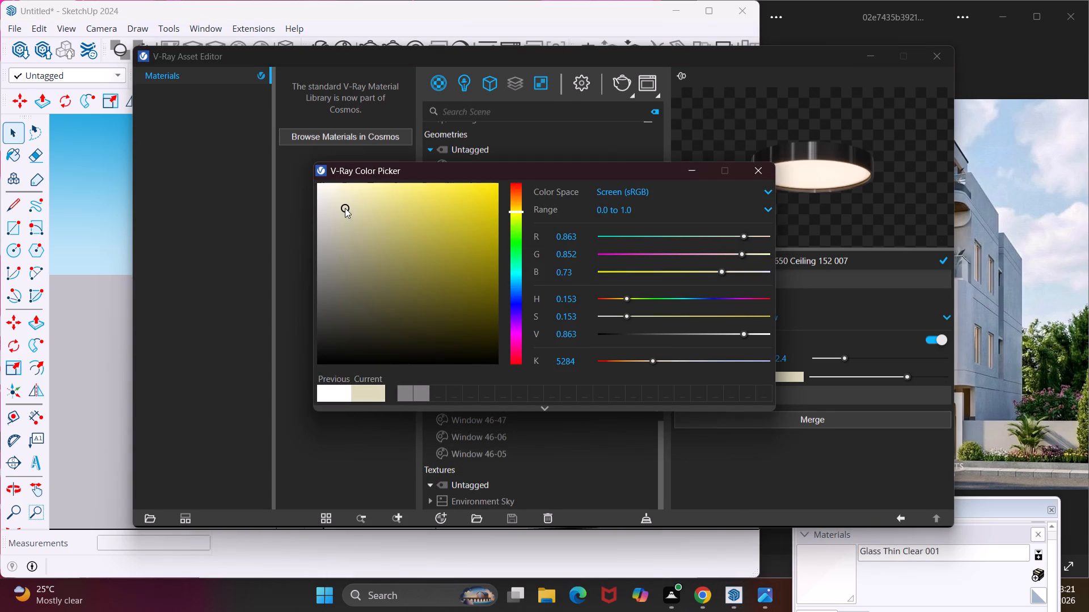
left_click(765, 166)
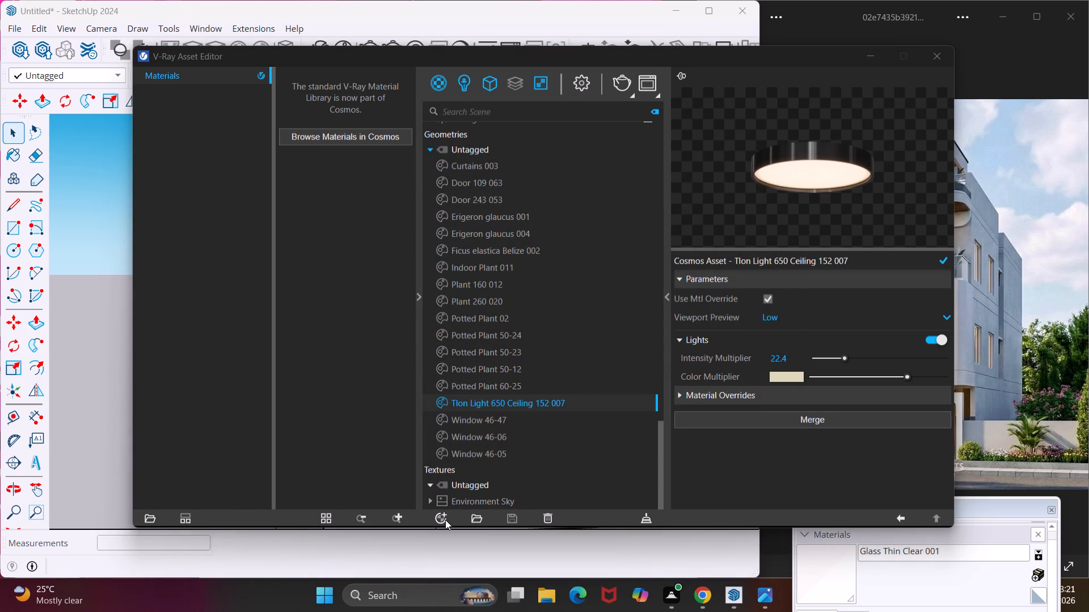
Create a V-Ray Emissive material and set its color to pale warm yellow, RGB 0.917, 0.893, 0.687.
left_click(444, 515)
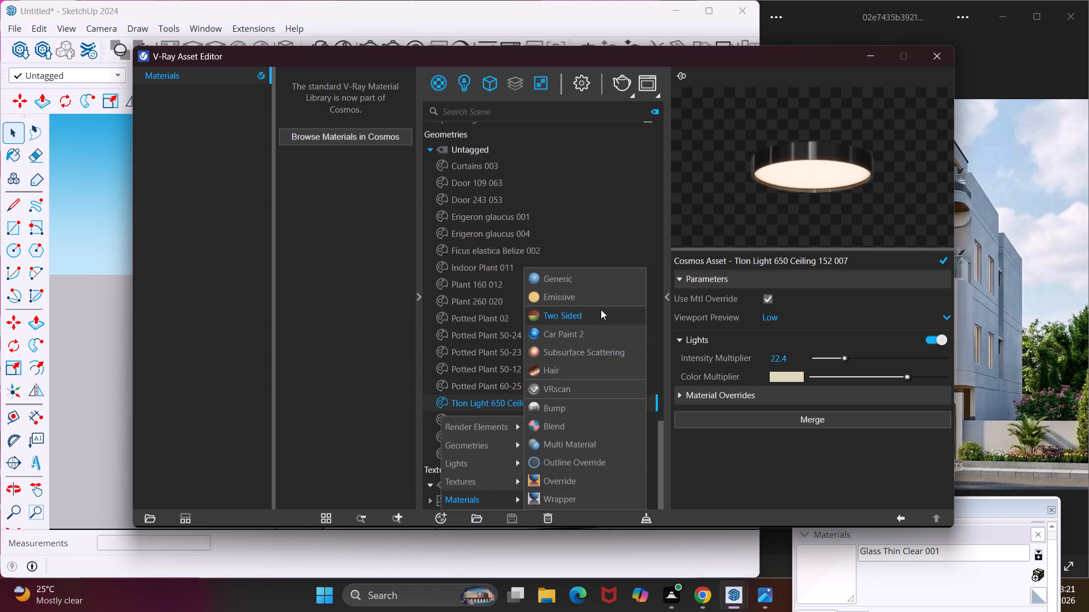
left_click(602, 303)
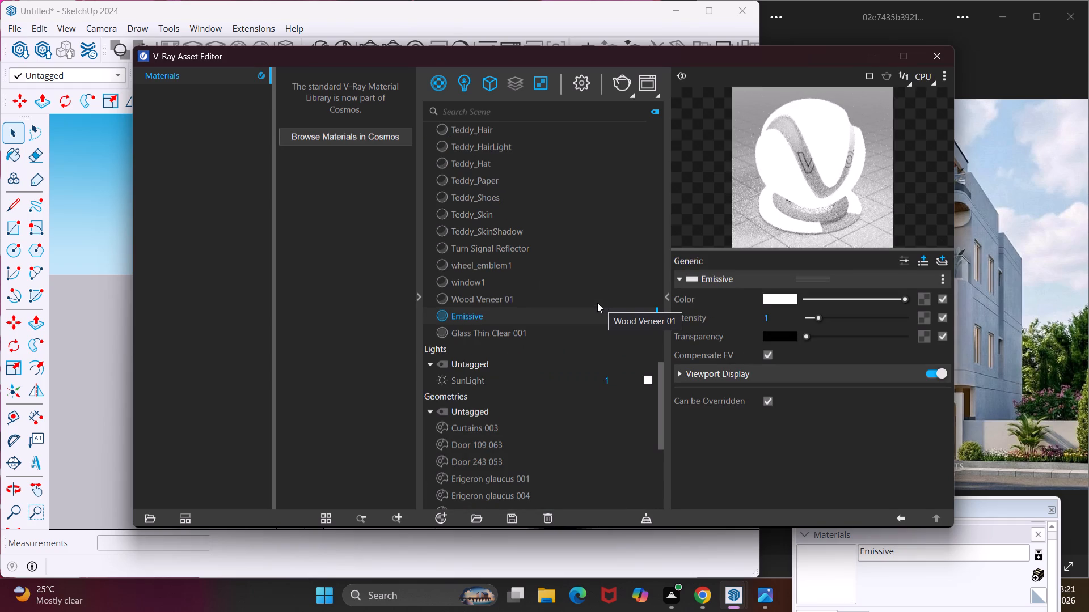
left_click(770, 295)
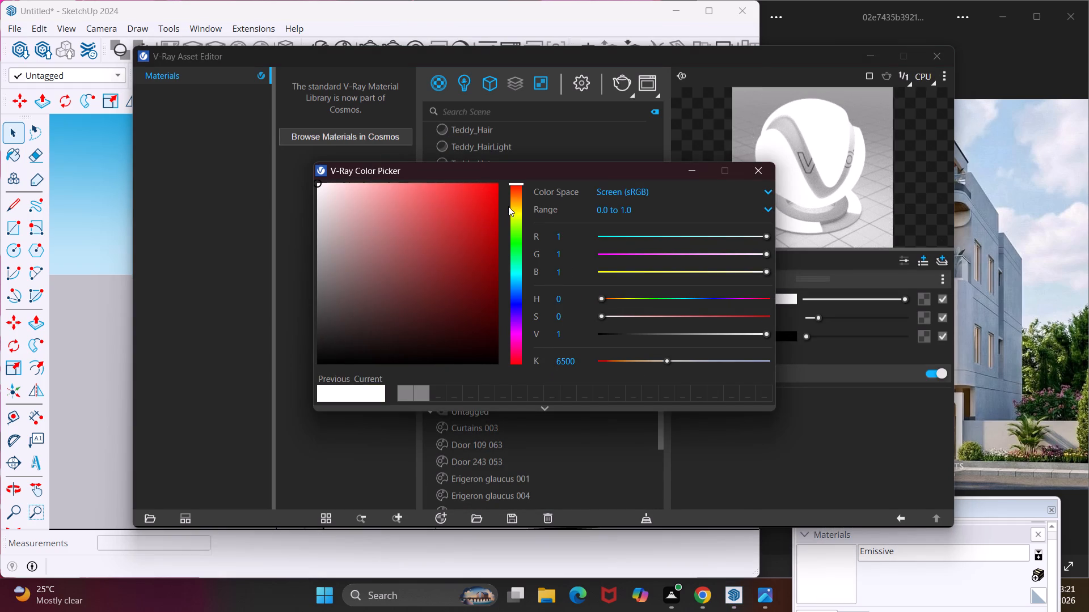
left_click(513, 210)
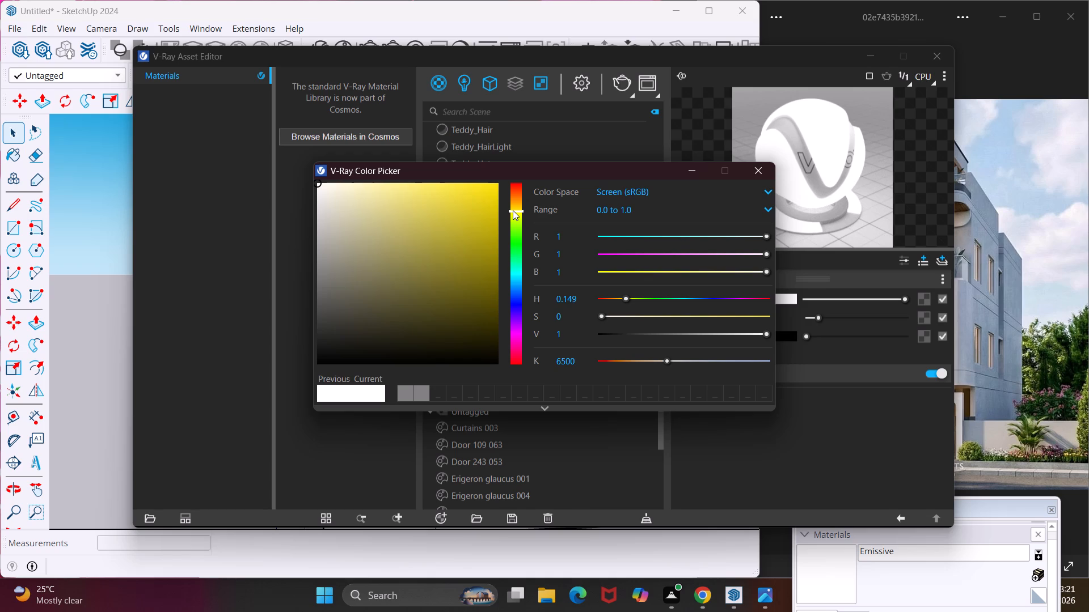
left_click(364, 198)
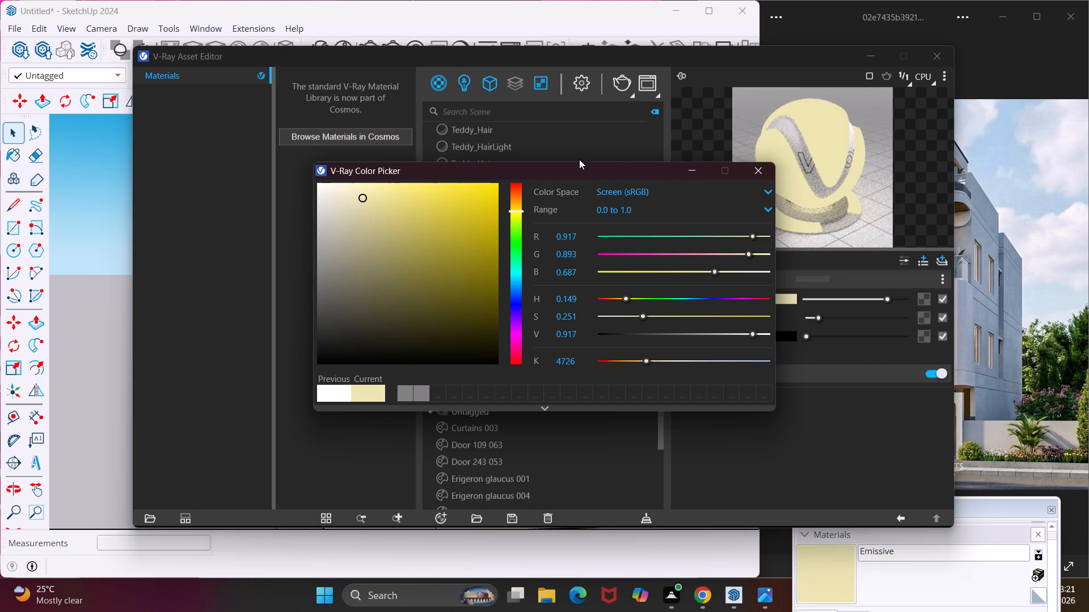
left_click(753, 168)
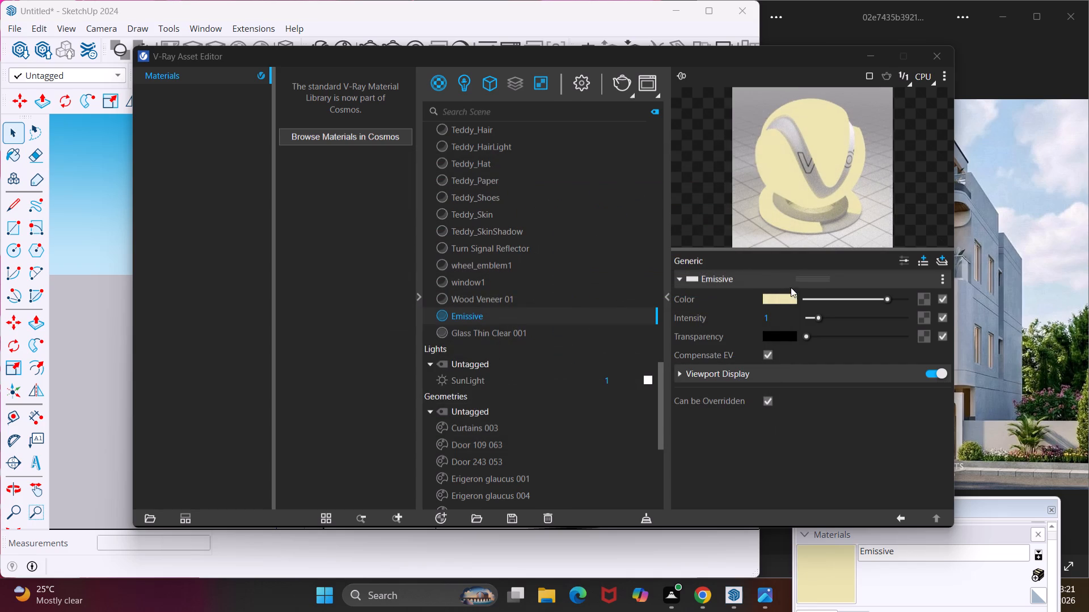
Set the Emissive material's intensity to 2.3.
left_click(826, 317)
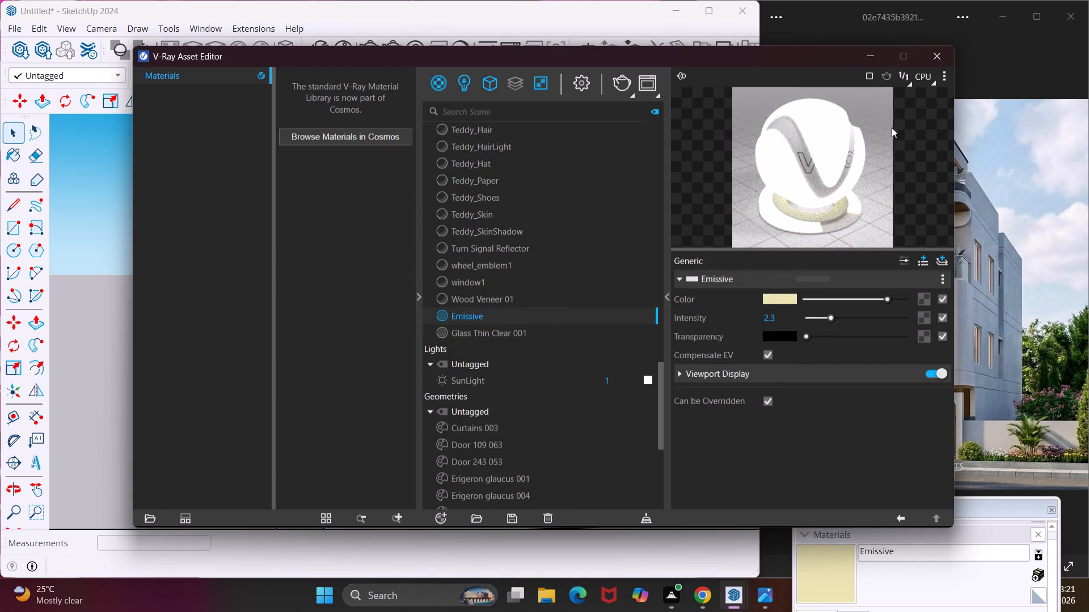
double_click(570, 314)
left_click(866, 62)
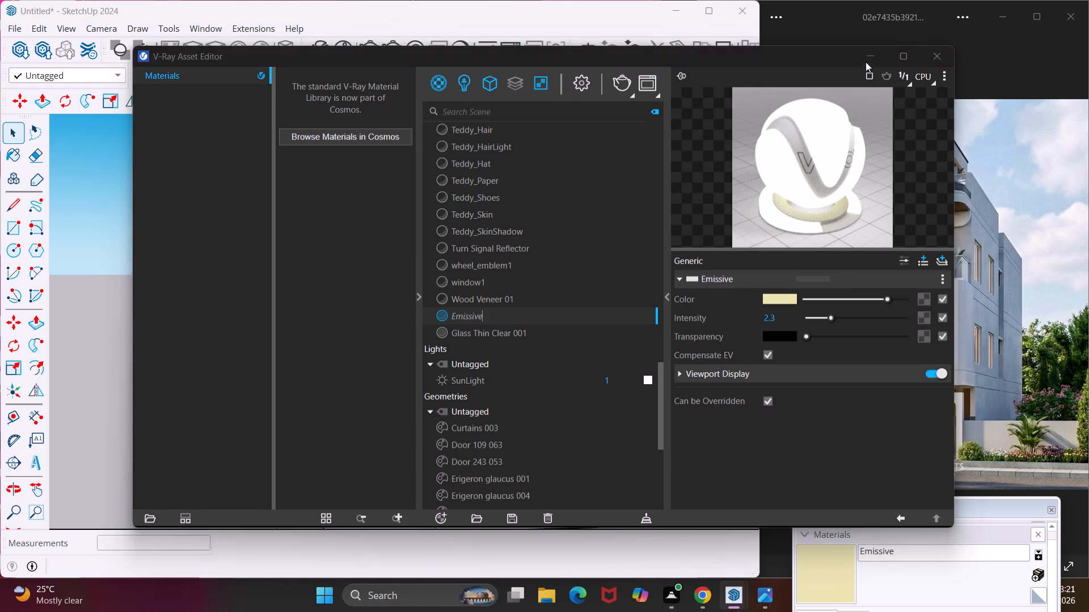
Paint the base and inner side face of the front ceiling groove under the roof overhang with Emissive, leaving the flat ceiling unpainted.
left_click(816, 566)
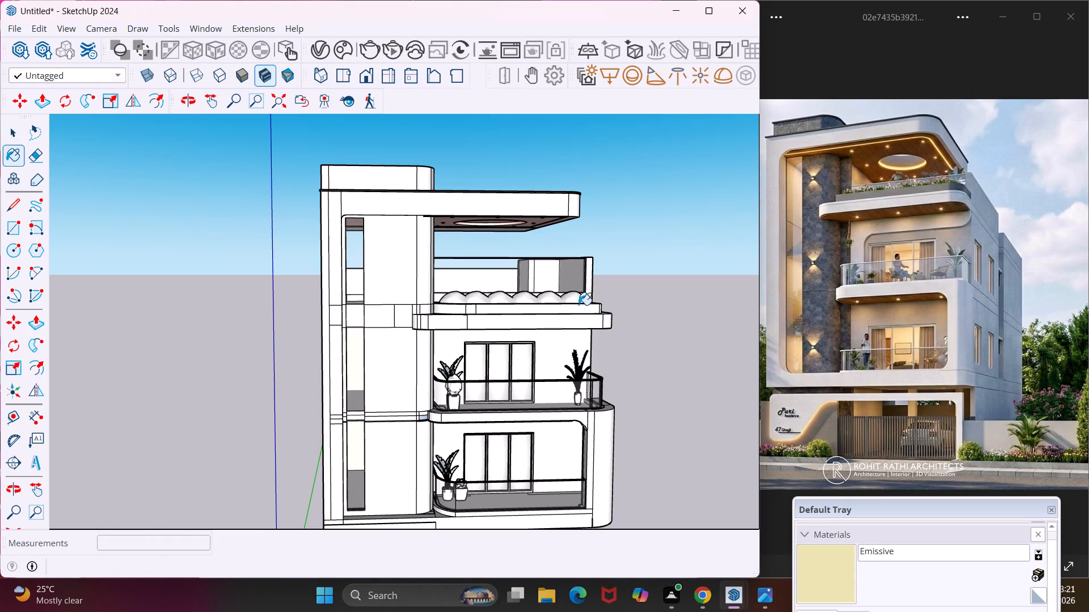
scroll(521, 206, "up", 4)
middle_click_drag(521, 206, 587, 167)
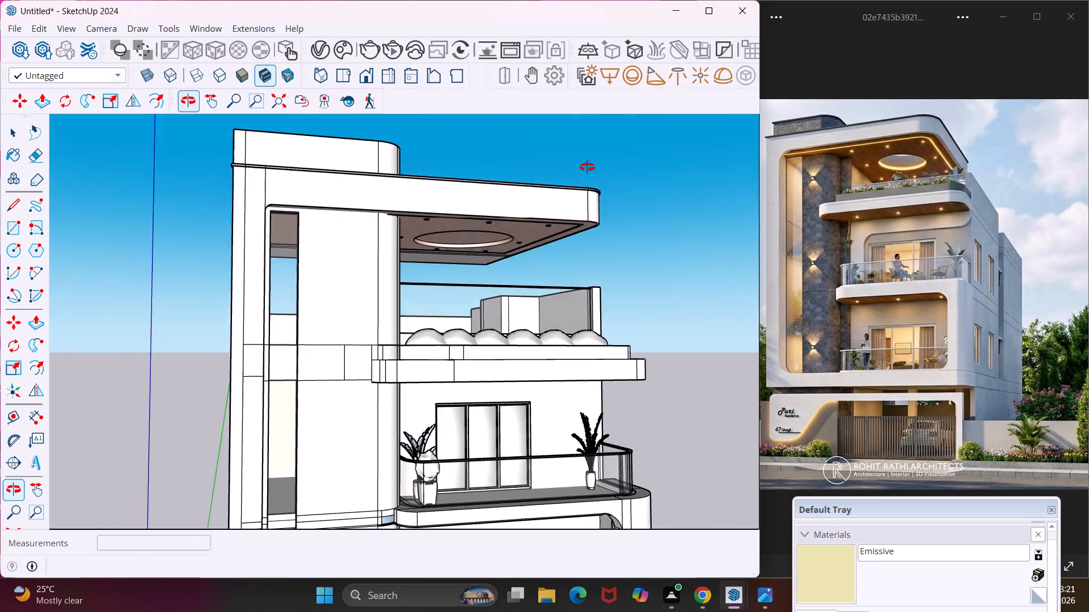
middle_click_drag(587, 167, 684, 107)
scroll(405, 205, "up", 7)
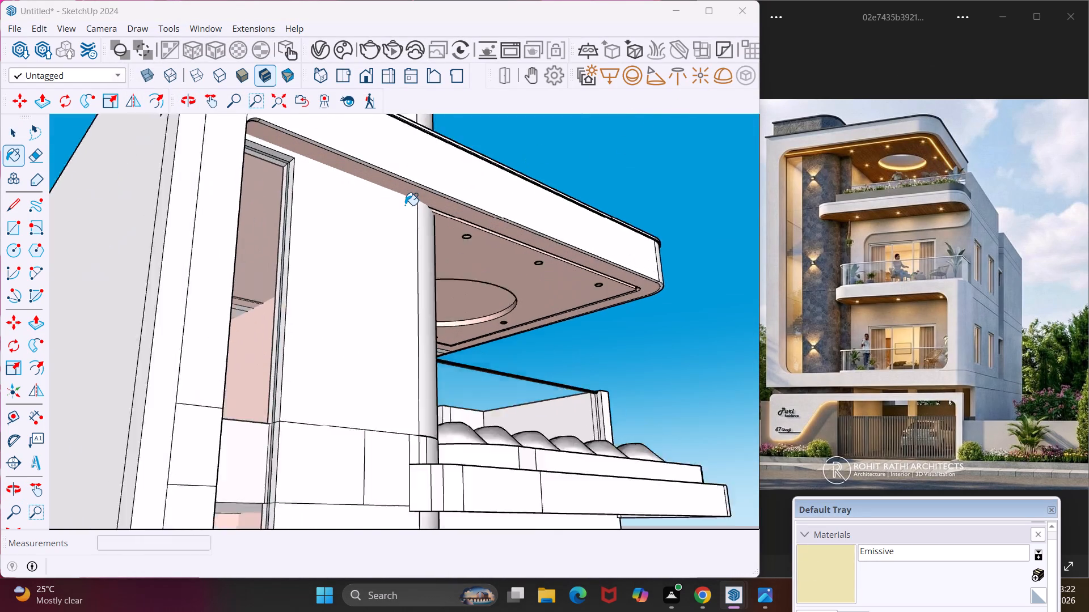
scroll(405, 205, "up", 2)
middle_click_drag(449, 221, 477, 178)
scroll(482, 177, "up", 14)
middle_click_drag(482, 177, 513, 173)
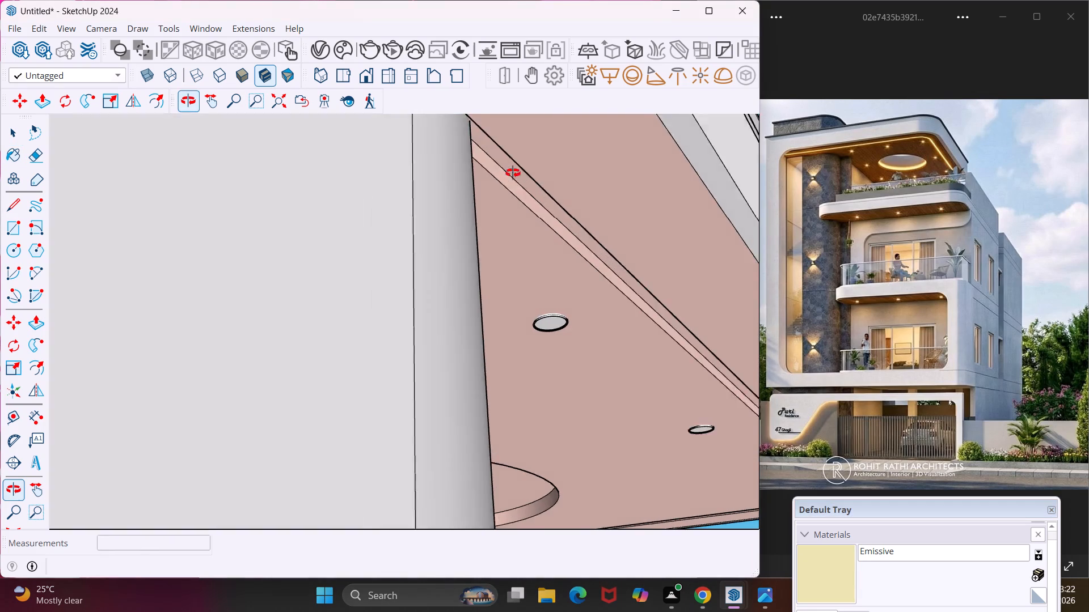
middle_click_drag(513, 173, 551, 173)
left_click(544, 186)
middle_click_drag(543, 197, 533, 197)
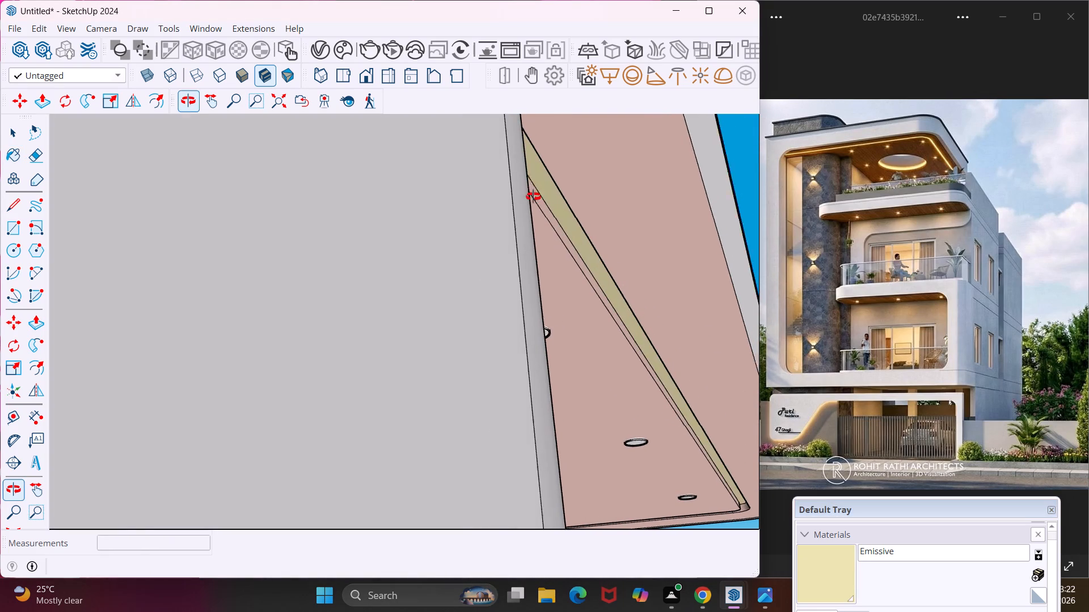
middle_click_drag(533, 197, 497, 205)
scroll(497, 205, "up", 5)
left_click(483, 214)
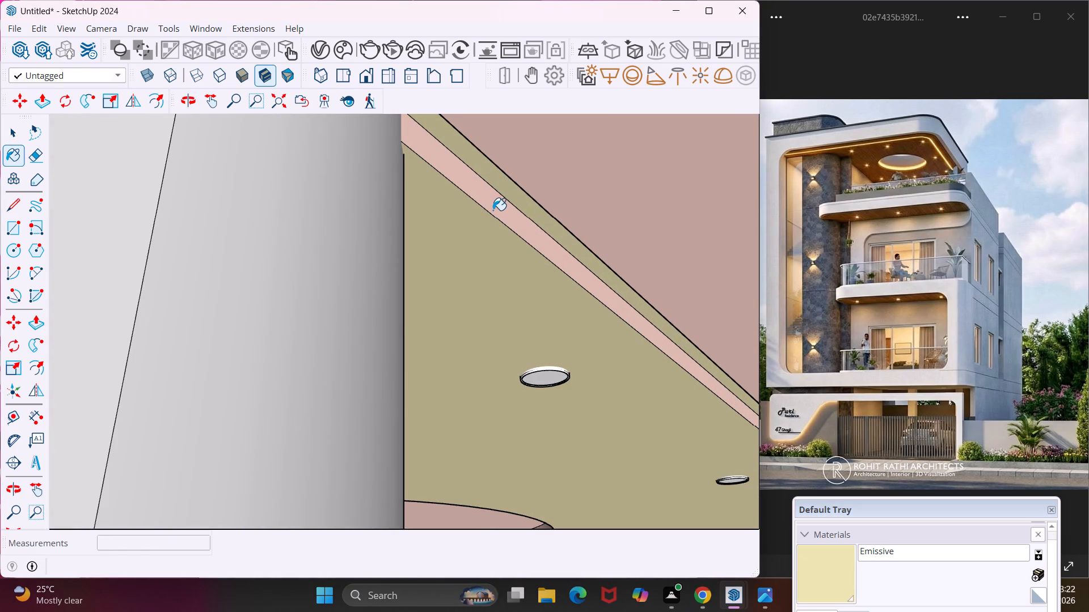
key("ctrl+z")
left_click(497, 210)
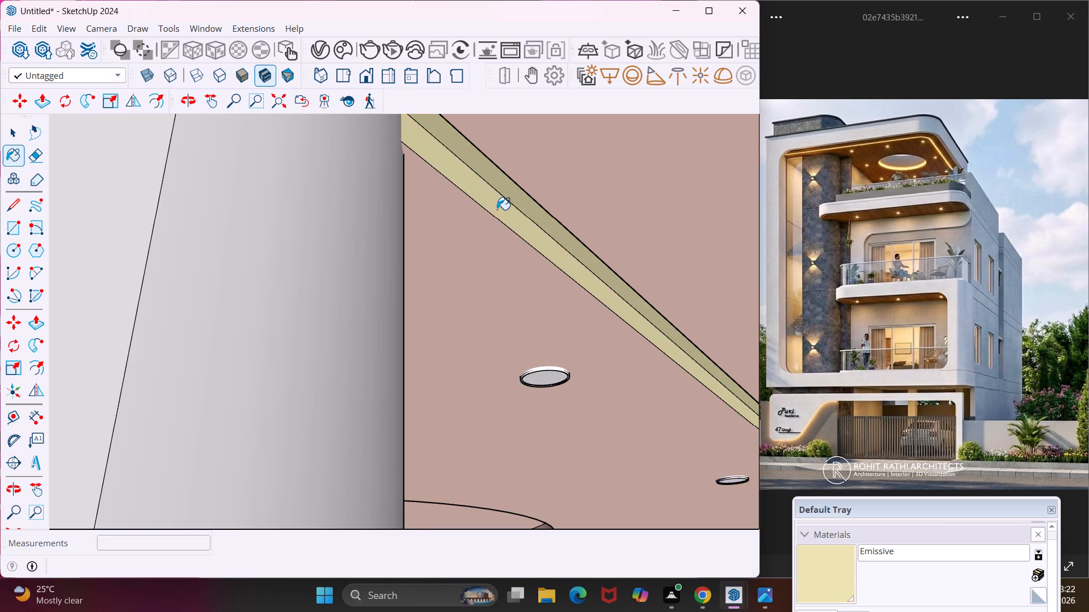
Paint the remaining narrow side wall of the front ceiling groove with the Emissive material.
middle_click_drag(498, 210, 557, 210)
scroll(571, 206, "up", 11)
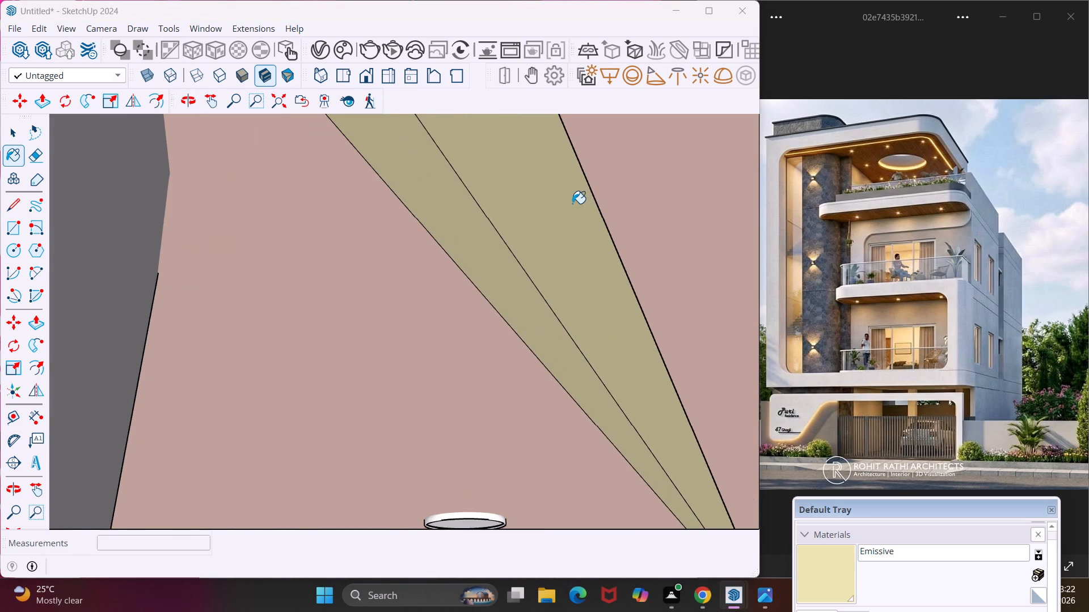
middle_click_drag(572, 203, 604, 199)
scroll(605, 199, "up", 4)
middle_click_drag(588, 200, 603, 200)
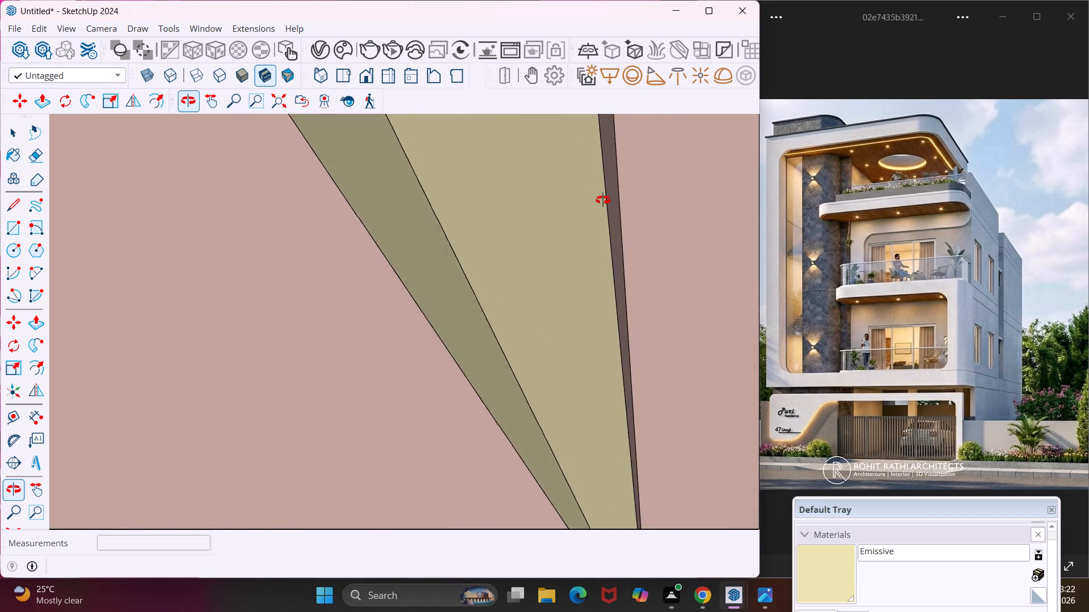
middle_click_drag(603, 200, 618, 200)
left_click(627, 202)
Paint both side walls and the far-corner face of the ceiling groove's side run with the Emissive material.
middle_click_drag(631, 209, 572, 215)
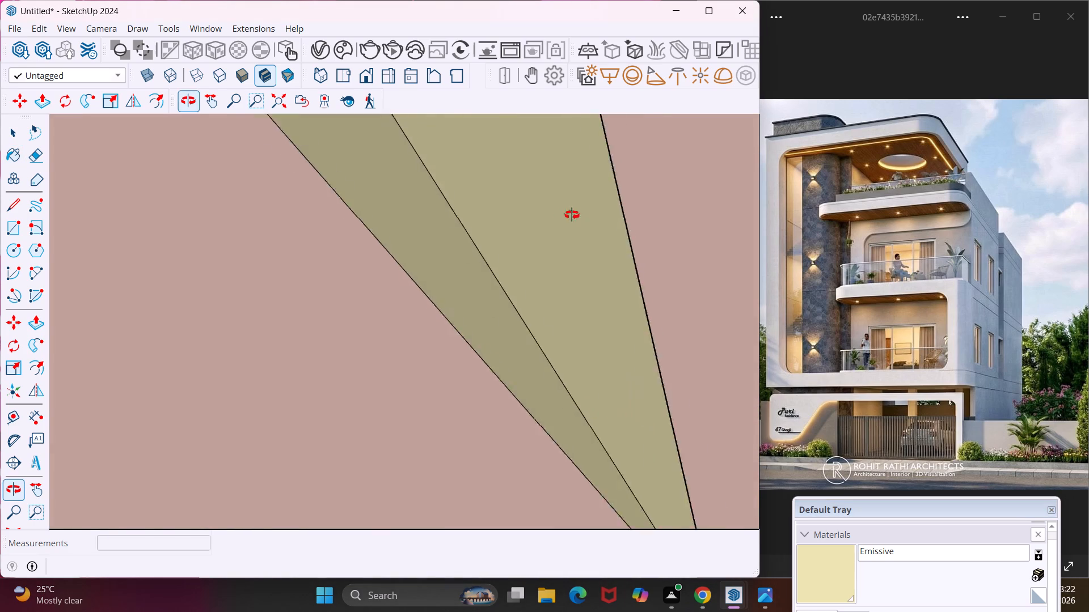
middle_click_drag(572, 215, 445, 226)
scroll(388, 219, "down", 5)
middle_click_drag(445, 214, 322, 255)
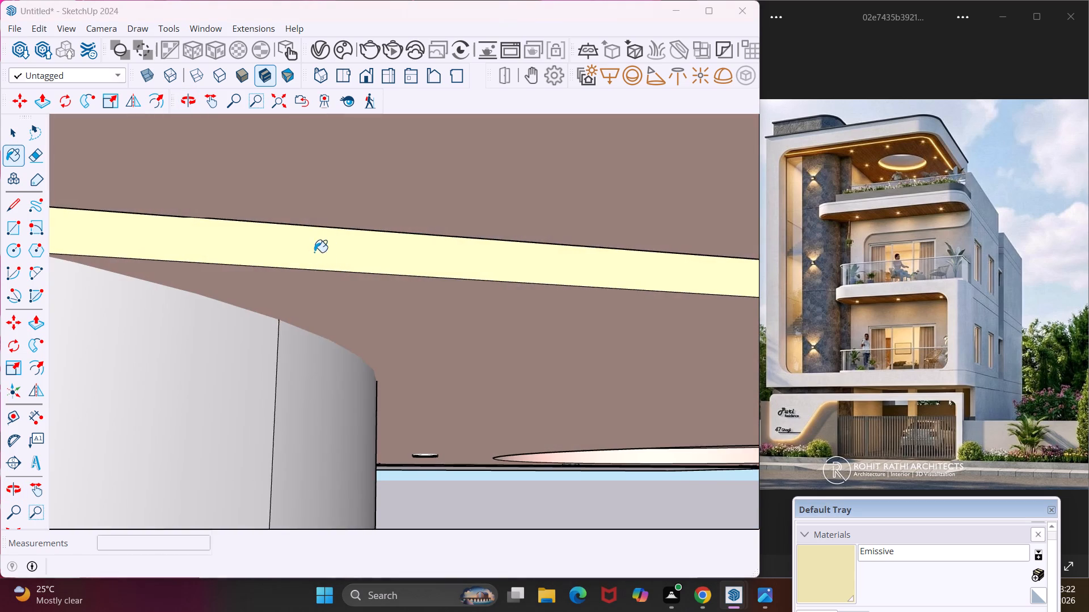
scroll(299, 246, "down", 20)
scroll(299, 246, "down", 4)
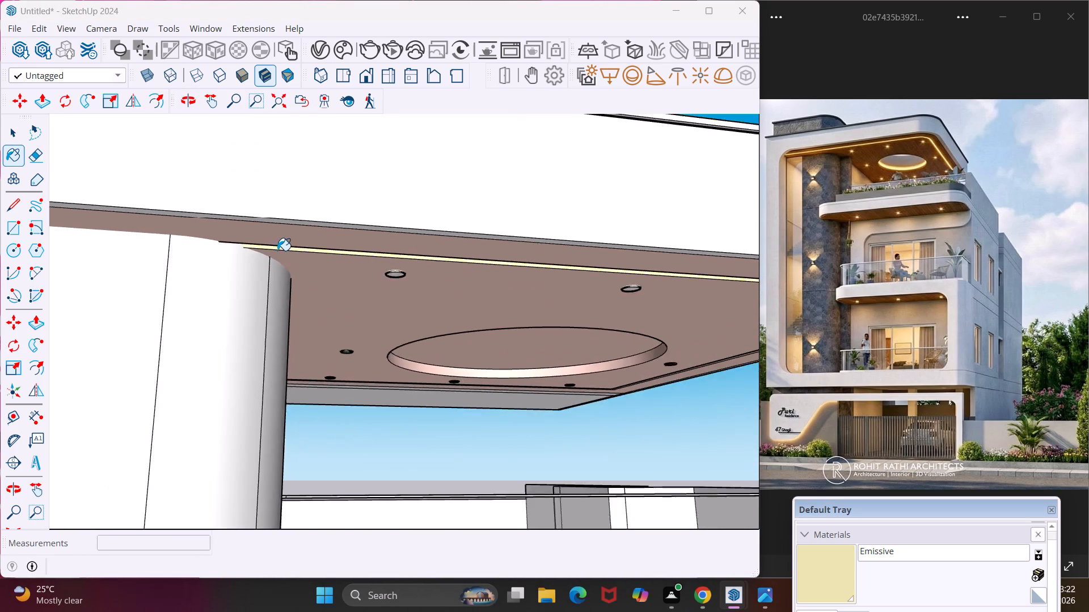
scroll(277, 250, "down", 8)
scroll(635, 283, "up", 4)
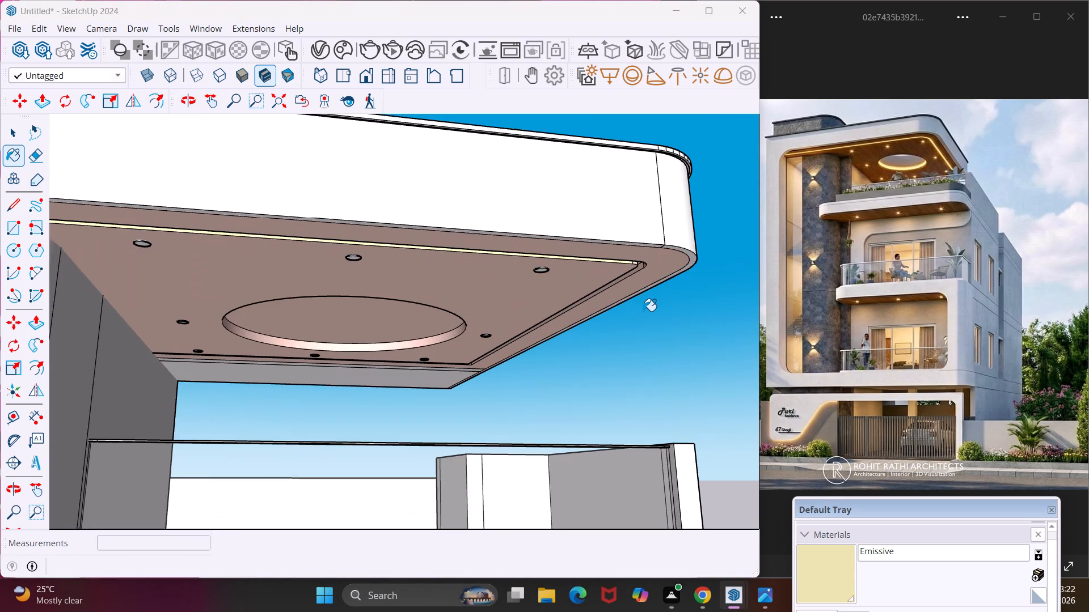
scroll(643, 311, "up", 8)
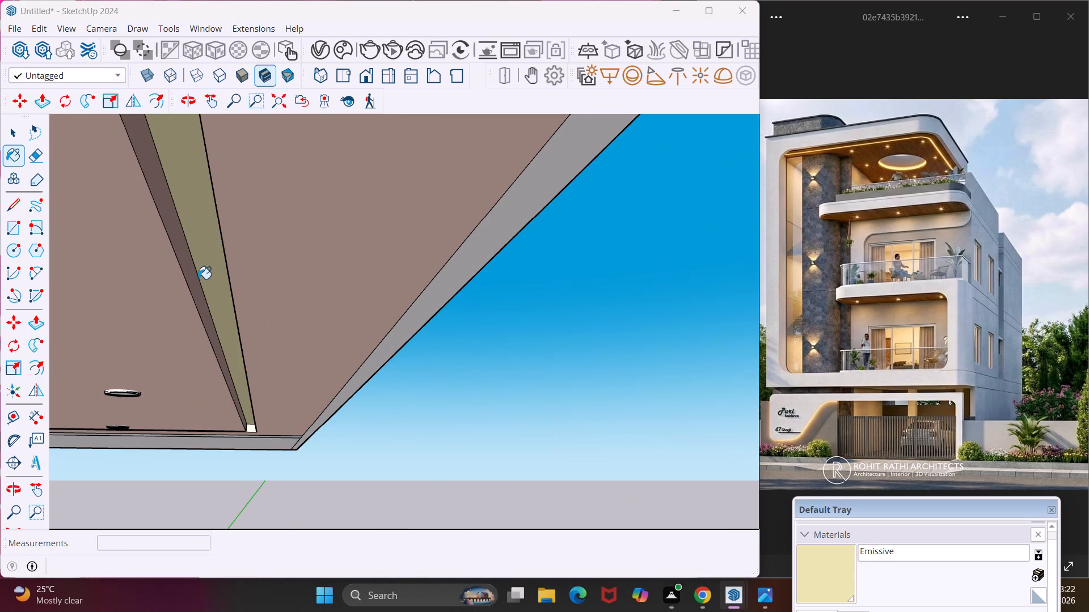
left_click(191, 281)
middle_click_drag(205, 281, 277, 268)
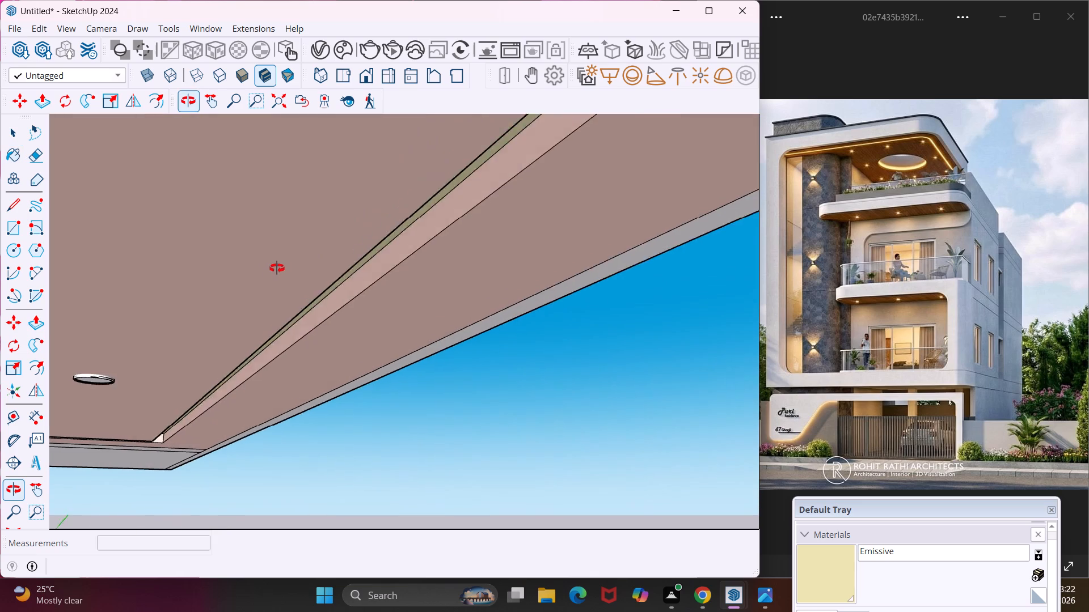
middle_click_drag(277, 268, 282, 269)
left_click(390, 281)
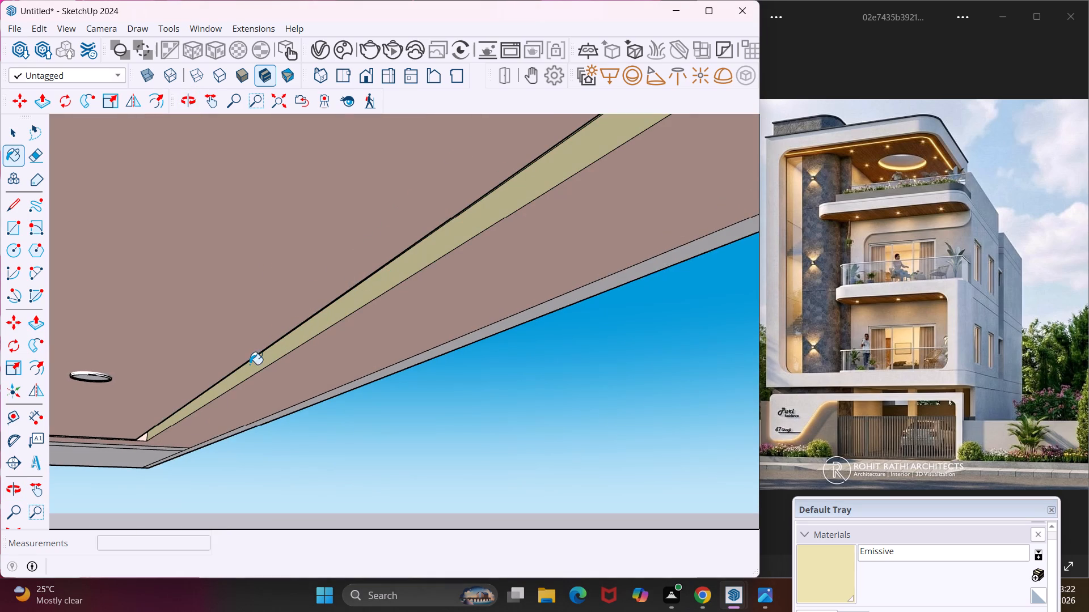
scroll(147, 435, "up", 13)
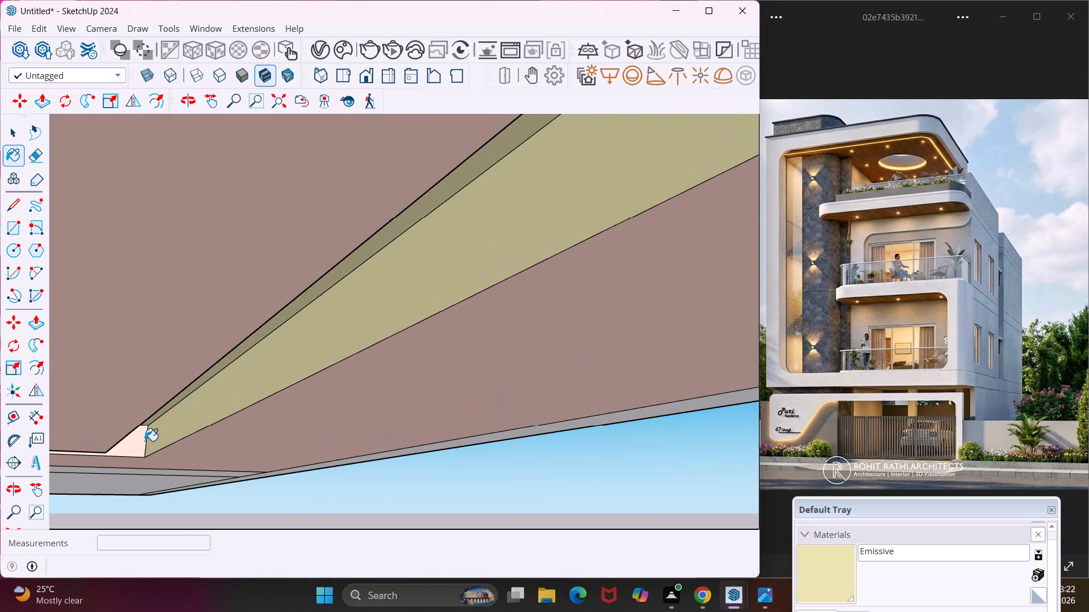
left_click(136, 445)
Paint the inner and outer curved walls at the groove's rounded front corner with the Emissive material.
middle_click_drag(130, 449, 66, 449)
scroll(93, 428, "down", 4)
middle_click_drag(112, 423, 189, 409)
scroll(175, 399, "down", 4)
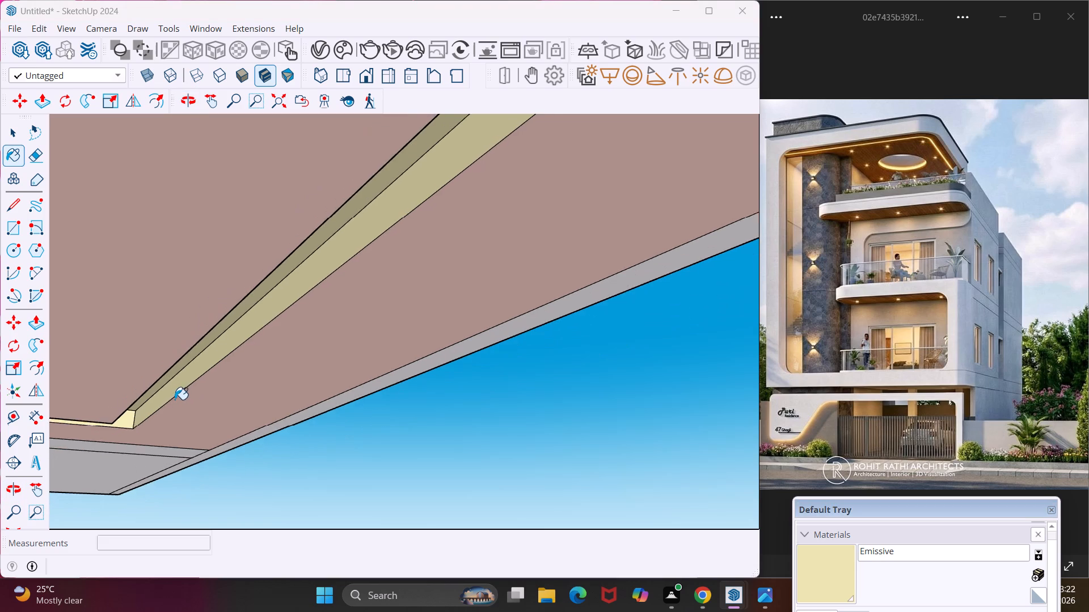
scroll(175, 399, "down", 18)
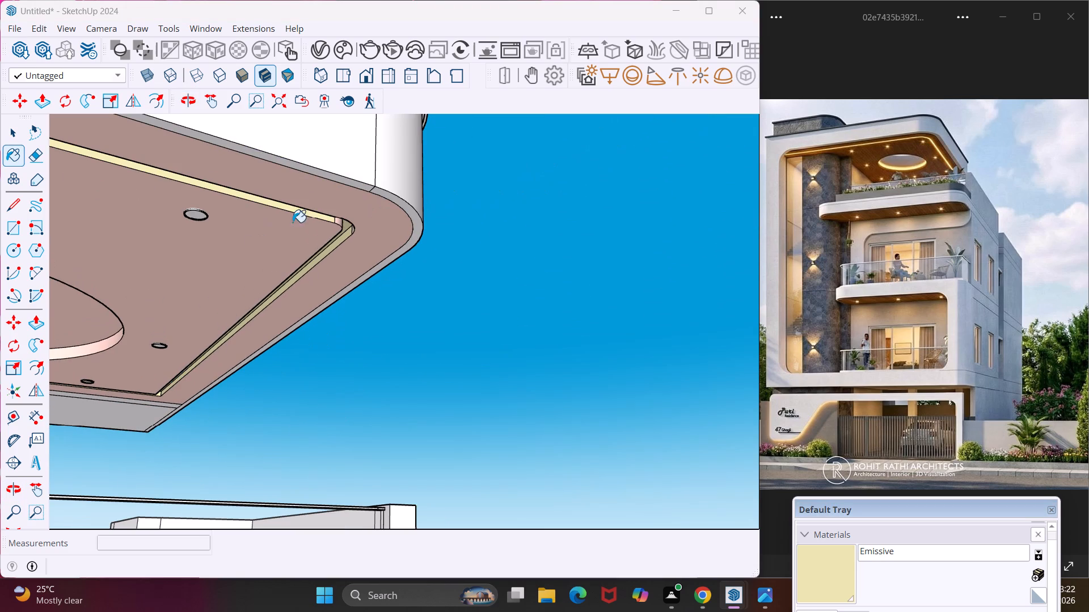
scroll(341, 223, "up", 14)
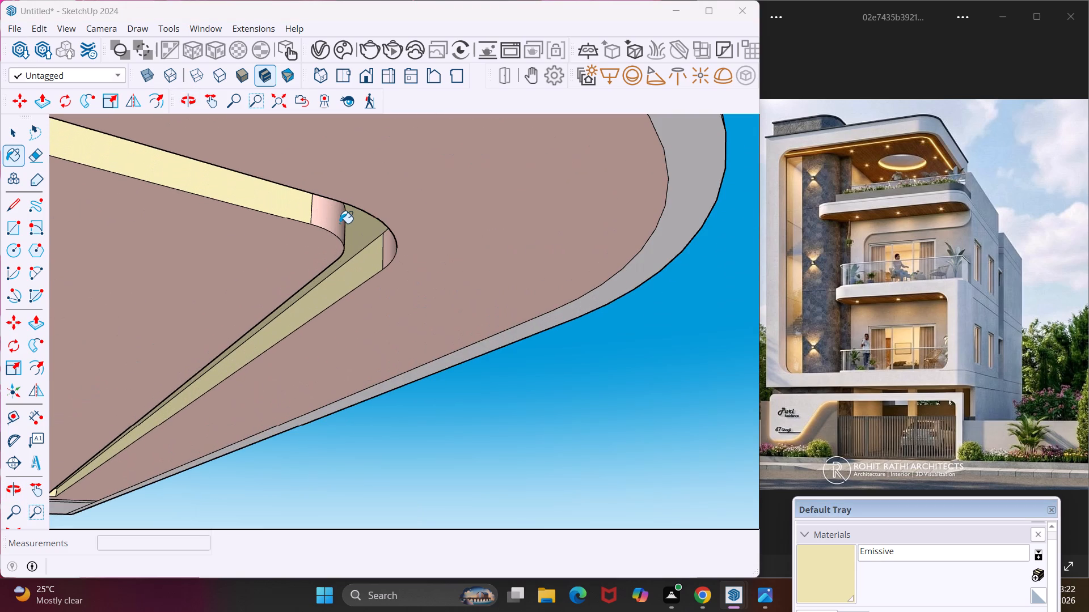
left_click(340, 223)
scroll(373, 243, "up", 4)
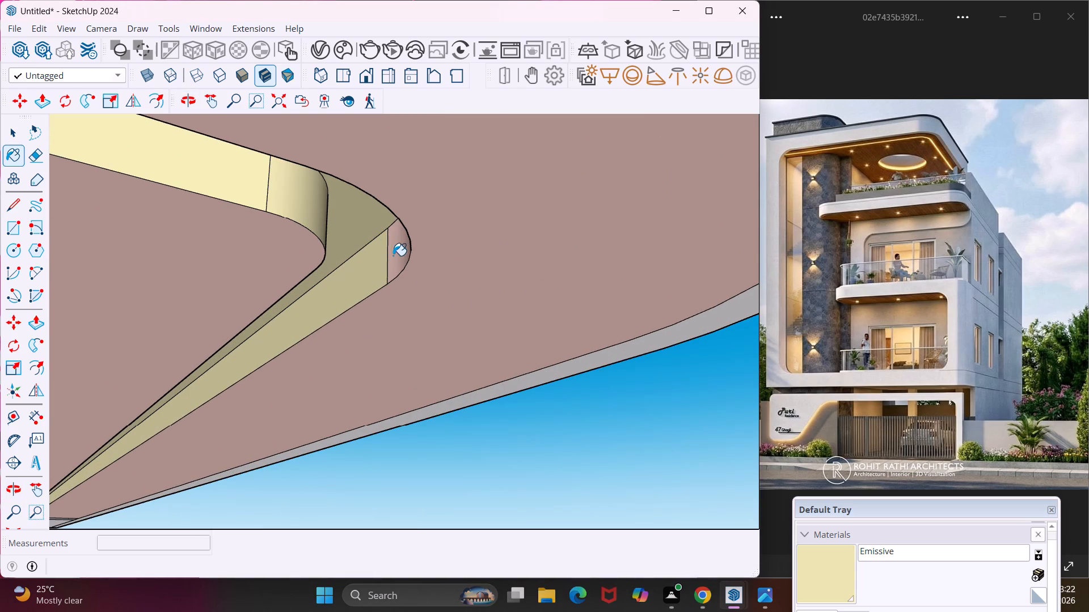
left_click(394, 255)
Paint the inner rim of the circular ceiling recess with the Emissive material.
scroll(391, 251, "down", 18)
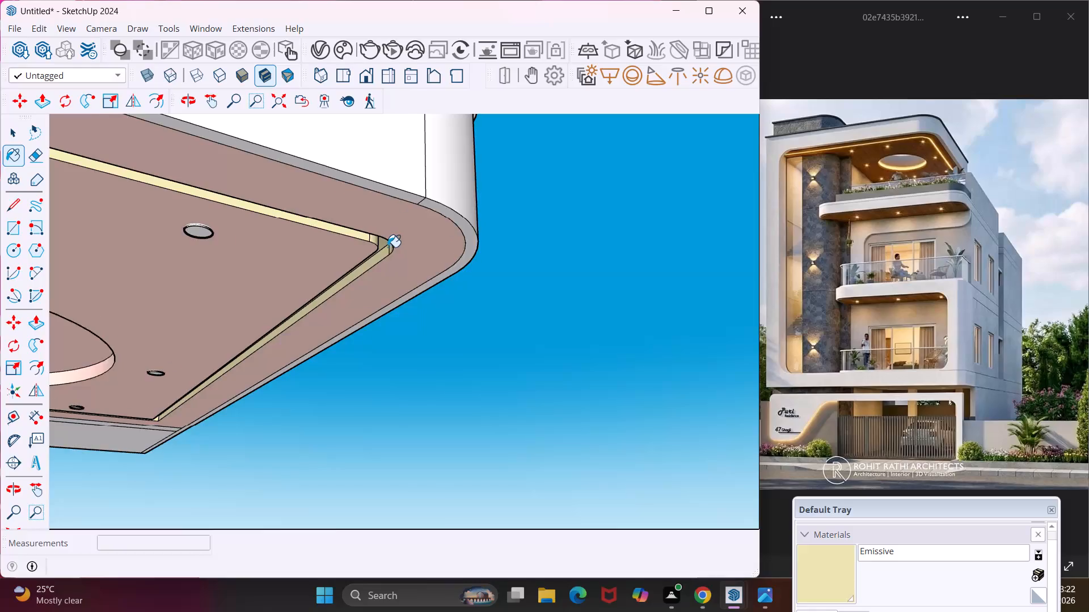
scroll(387, 247, "down", 3)
scroll(155, 345, "up", 9)
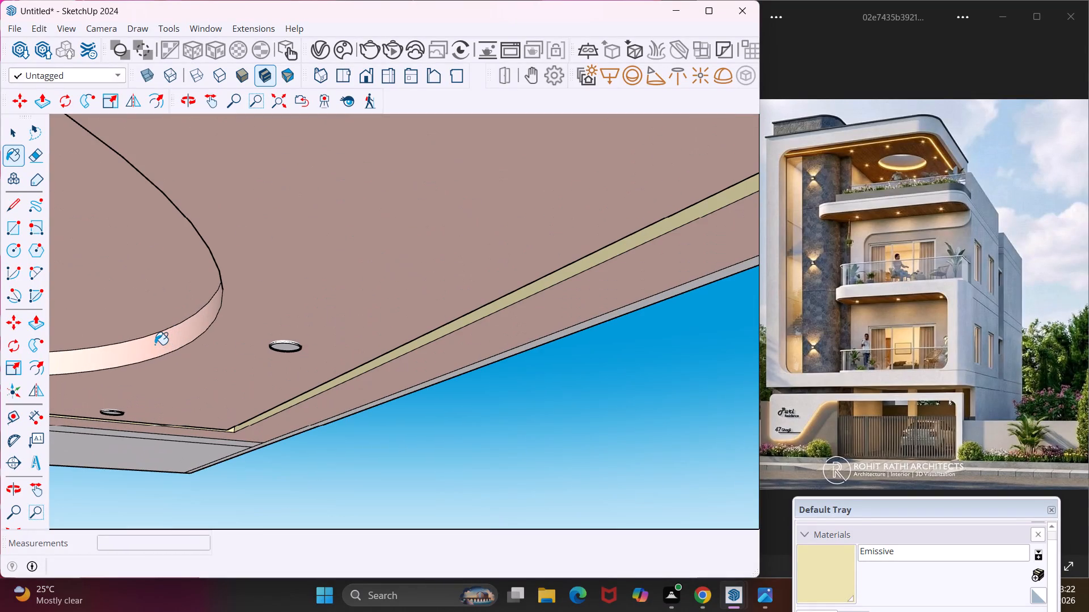
left_click(155, 345)
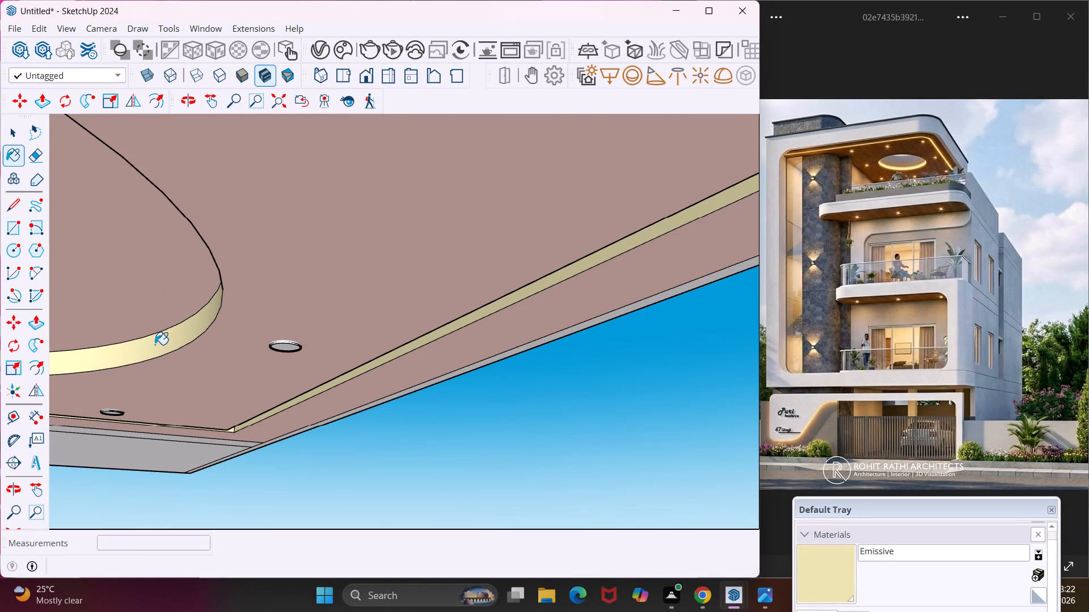
Search 3D Warehouse for "wall light" and browse the resulting models.
scroll(155, 345, "down", 12)
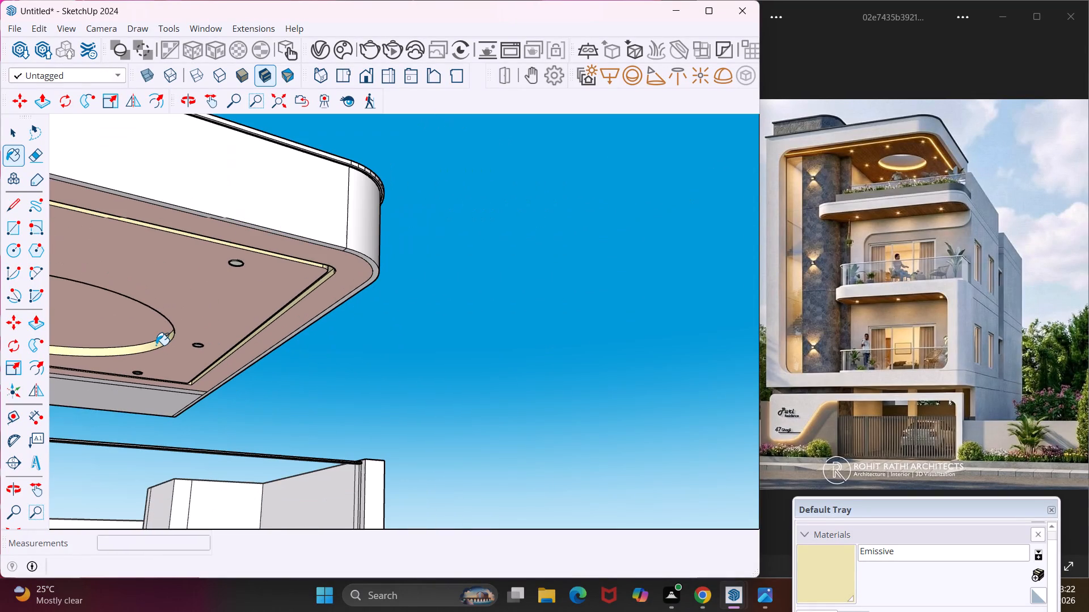
scroll(156, 345, "down", 12)
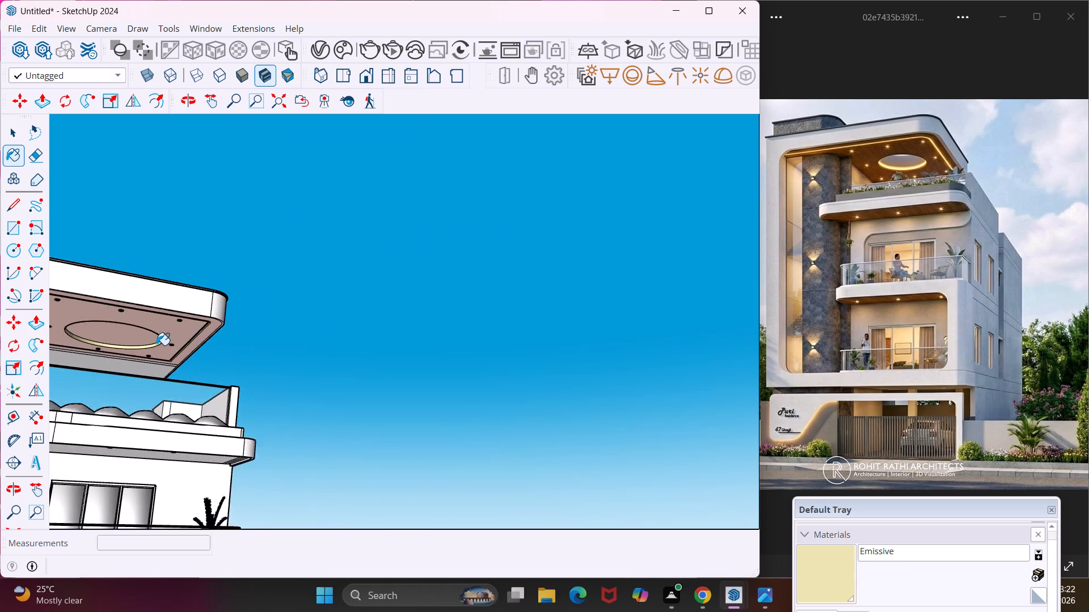
scroll(157, 345, "down", 4)
middle_click_drag(226, 362, 200, 408)
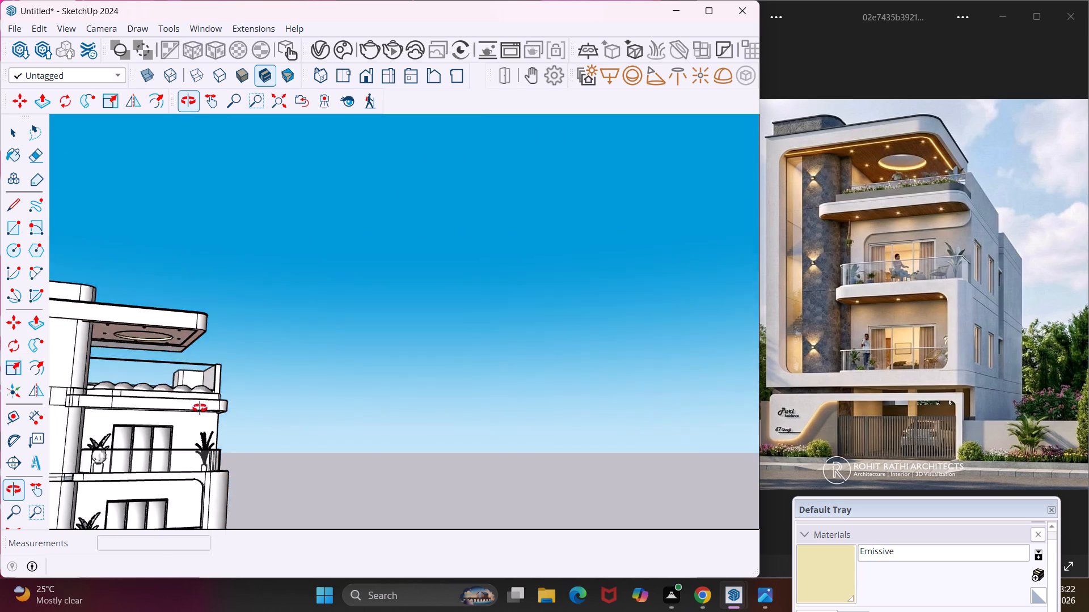
middle_click_drag(200, 408, 175, 445)
key("Escape")
key("space")
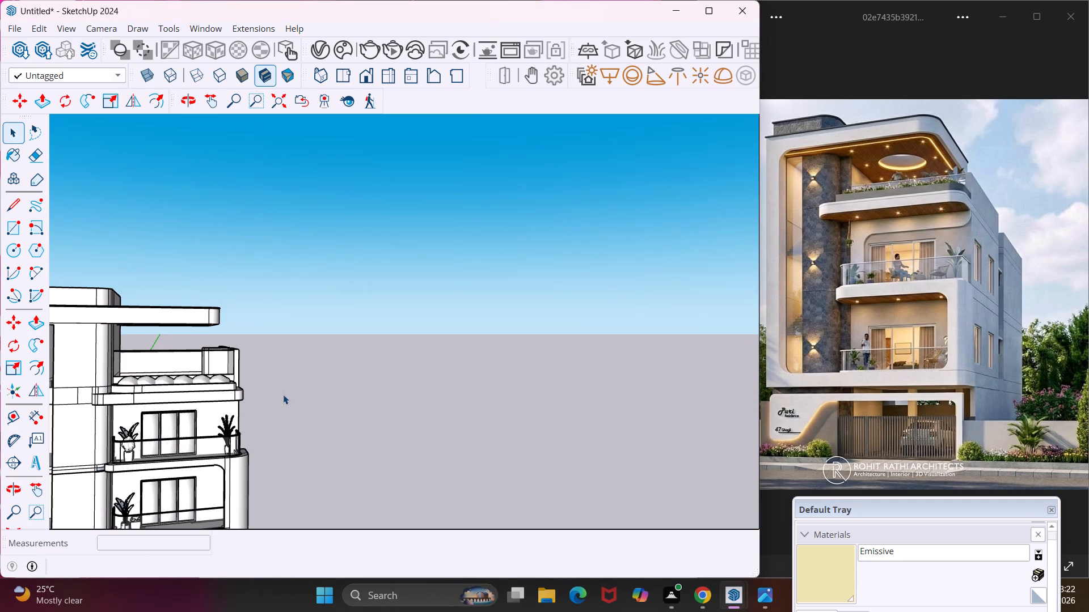
scroll(294, 383, "down", 2)
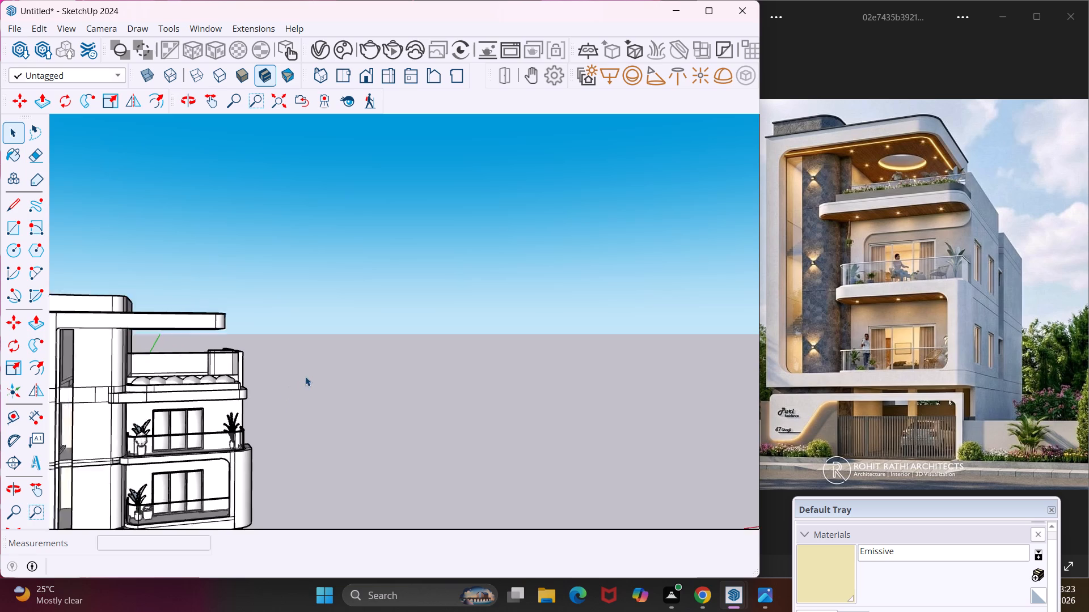
scroll(305, 376, "down", 6)
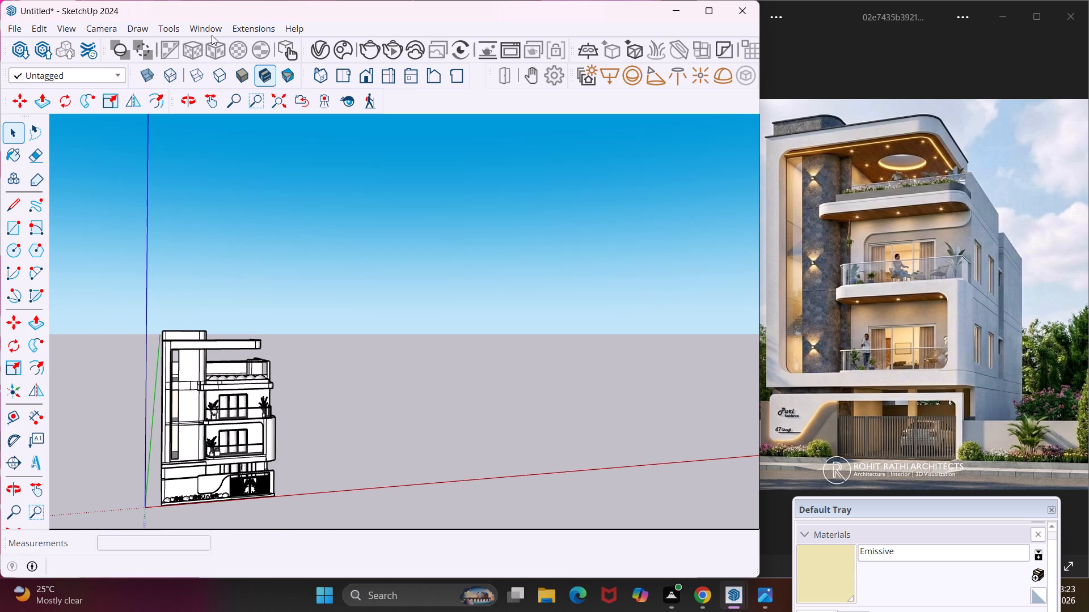
left_click(210, 31)
left_click(242, 139)
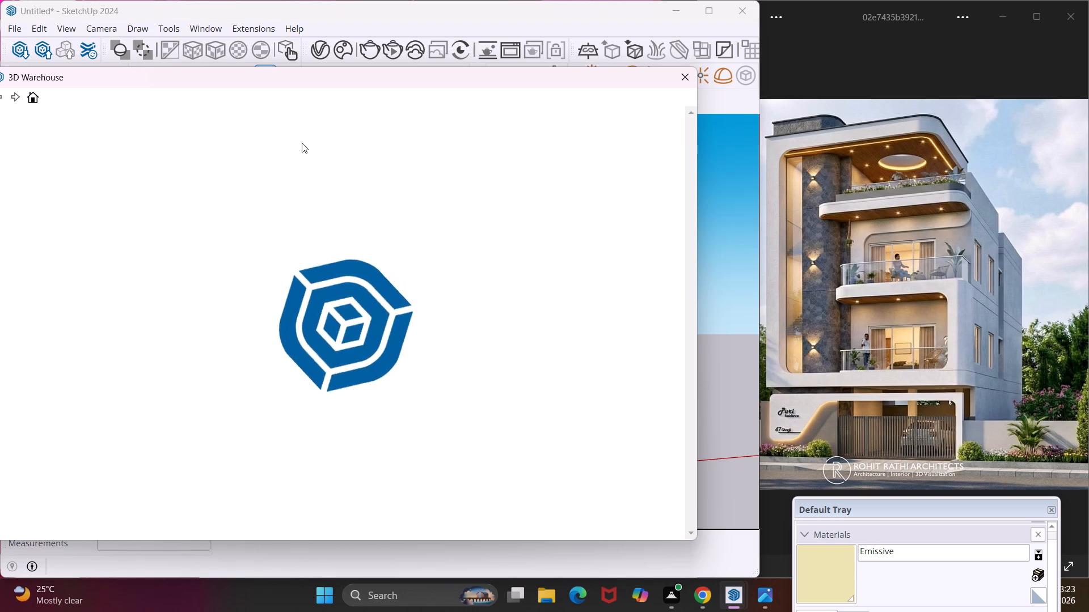
left_click(327, 131)
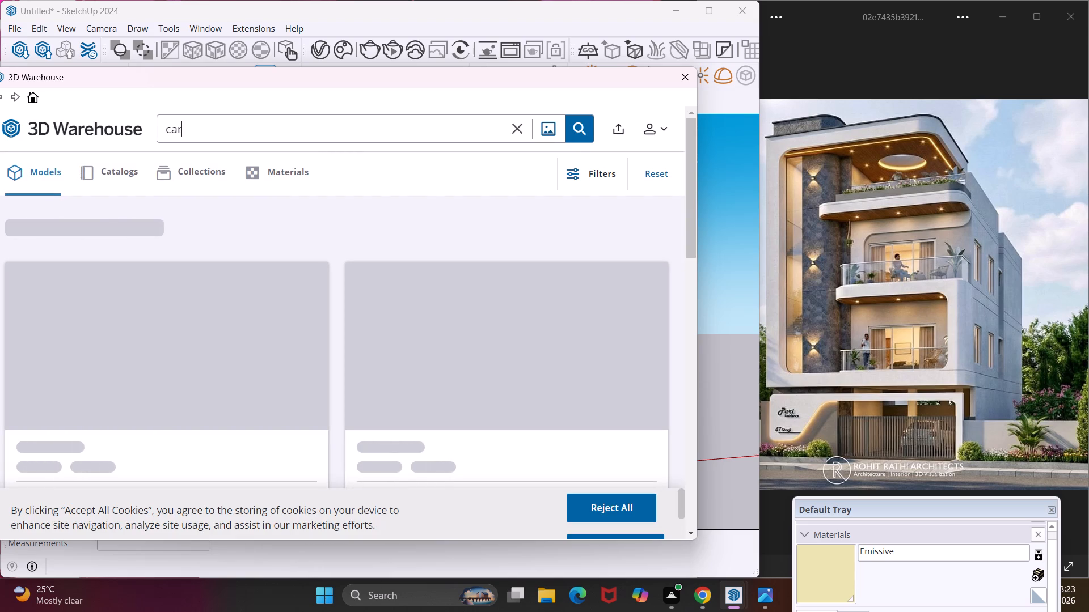
key("BackSpace")
key("BackSpace")
key("BackSpace")
key("BackSpace")
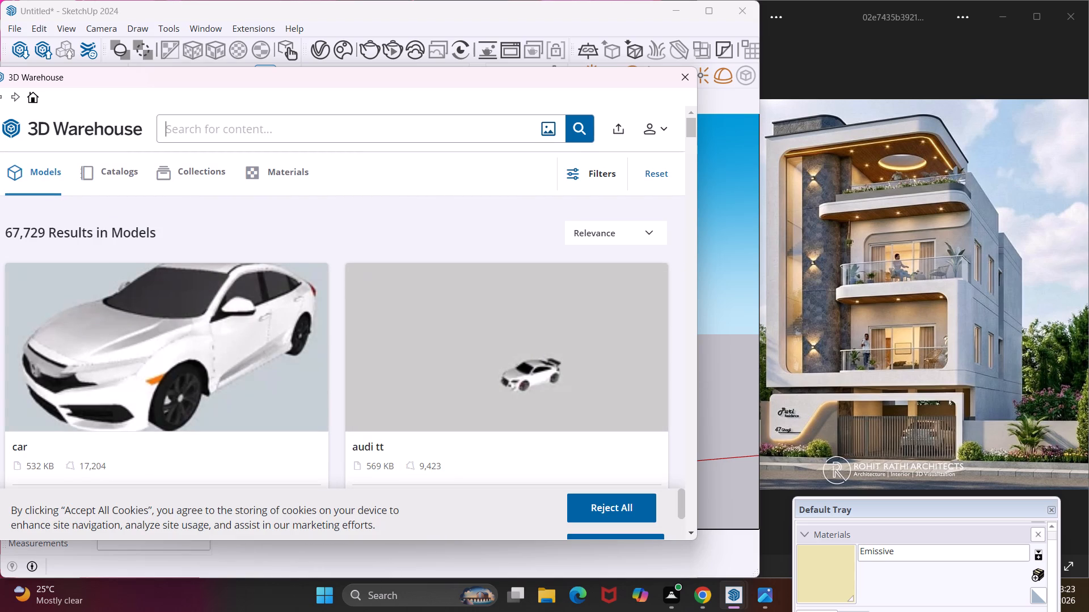
type("wall")
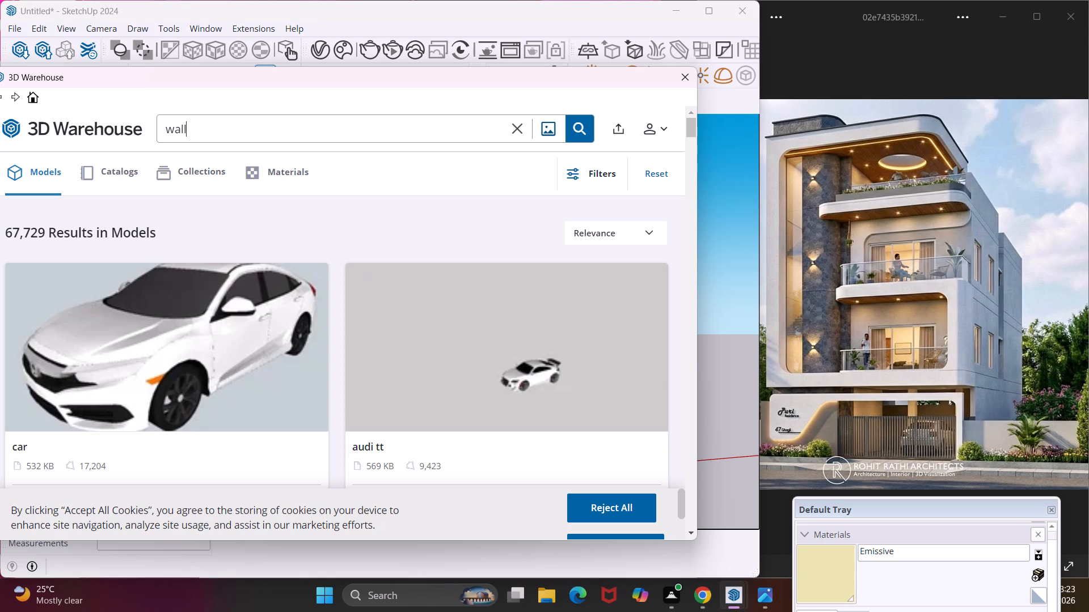
key("space")
type("lif")
key("BackSpace")
key("g")
type("ht")
key("Return")
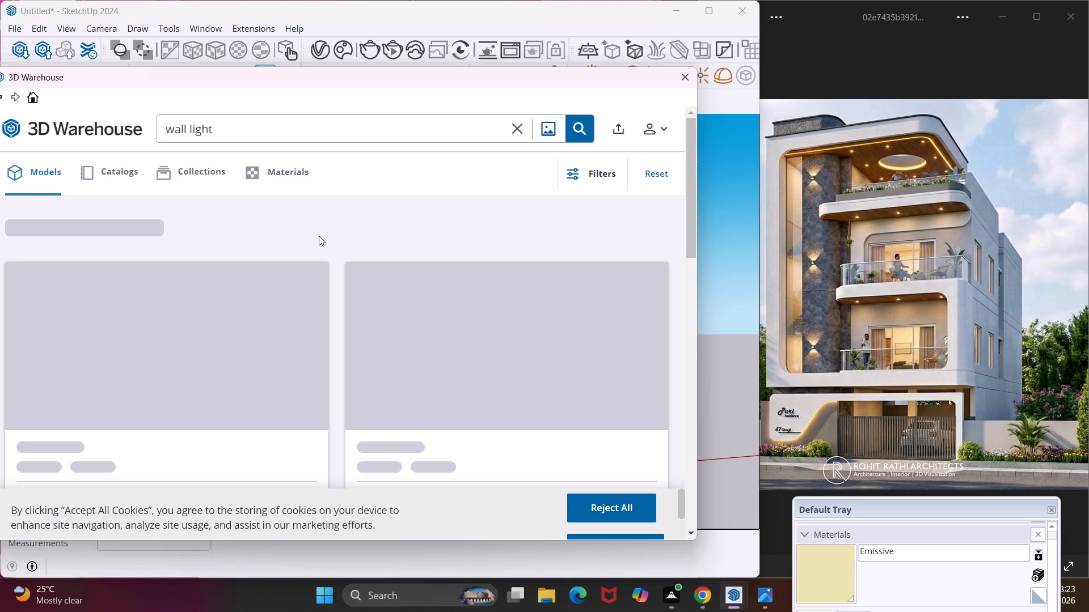
scroll(251, 305, "down", 4)
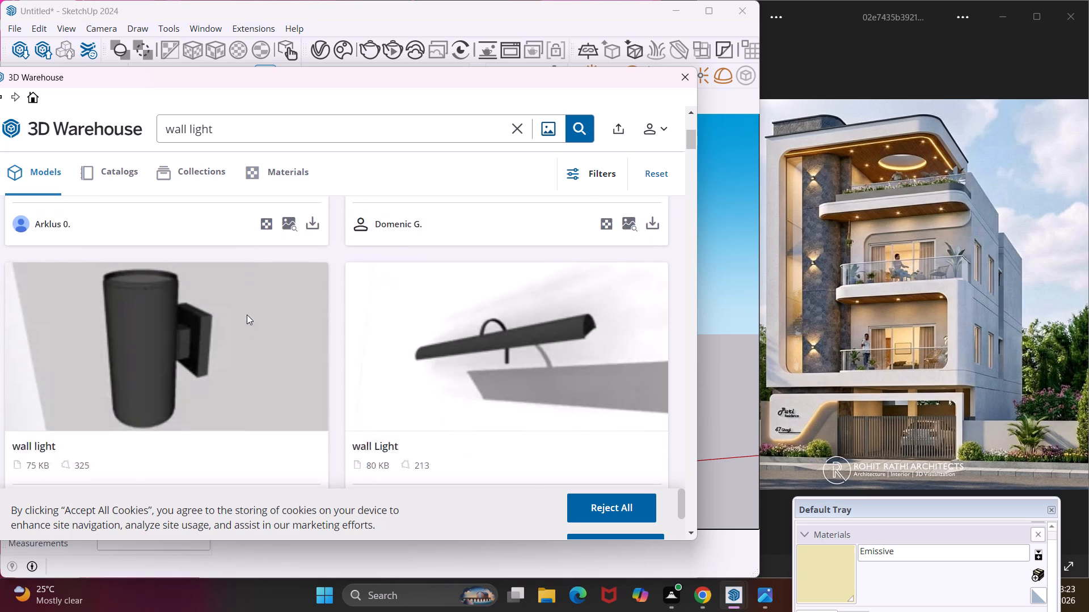
scroll(247, 314, "down", 1)
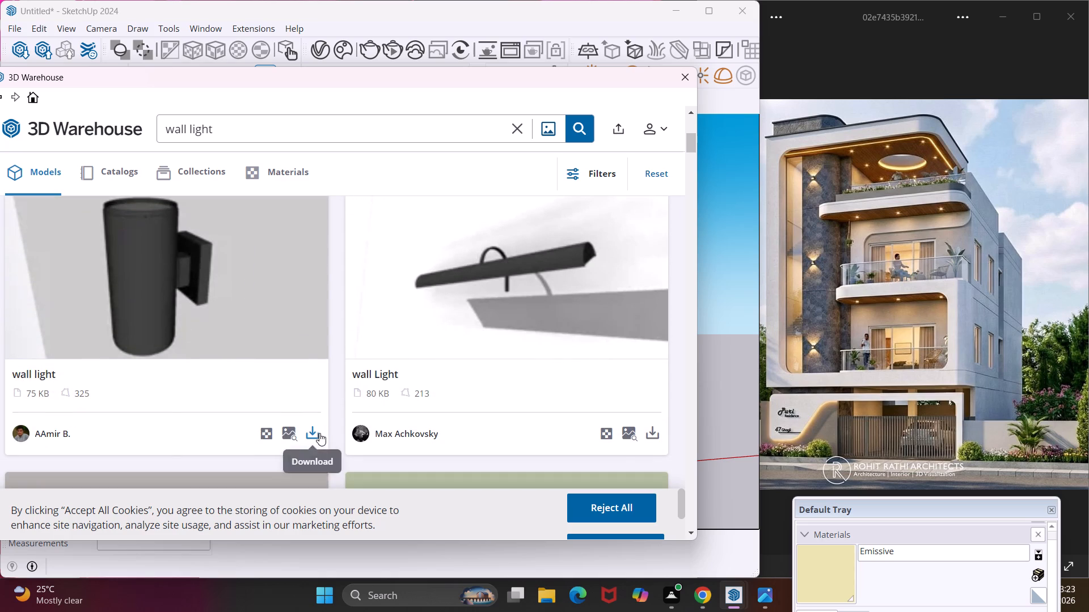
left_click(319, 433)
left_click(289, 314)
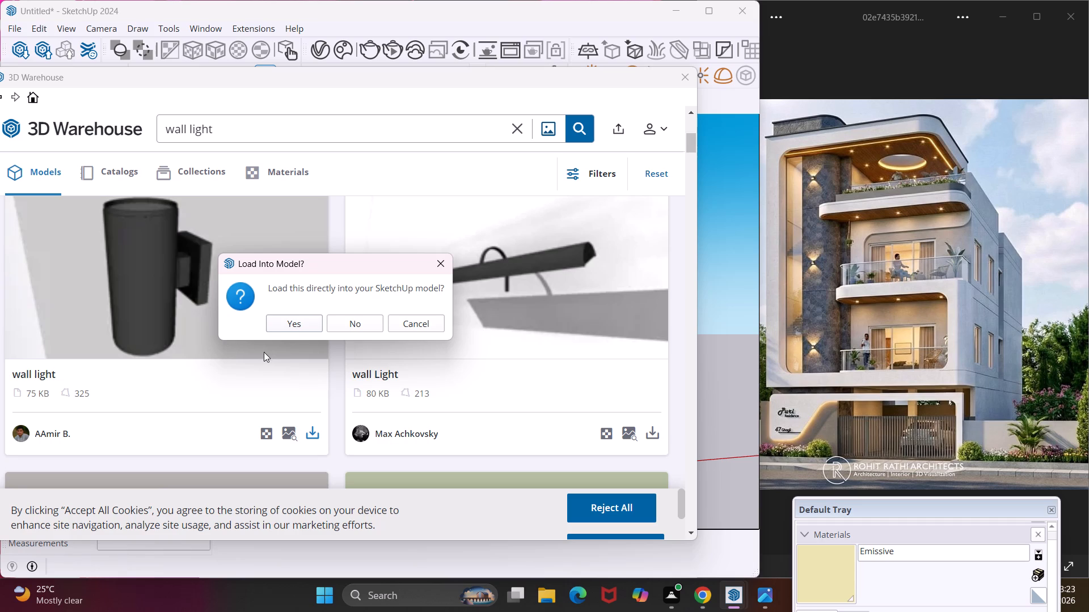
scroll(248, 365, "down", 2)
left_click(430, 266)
Load the square, dark stone-textured 149 KB "wall light" model into the scene and place it on the ground beside the house.
scroll(352, 306, "down", 4)
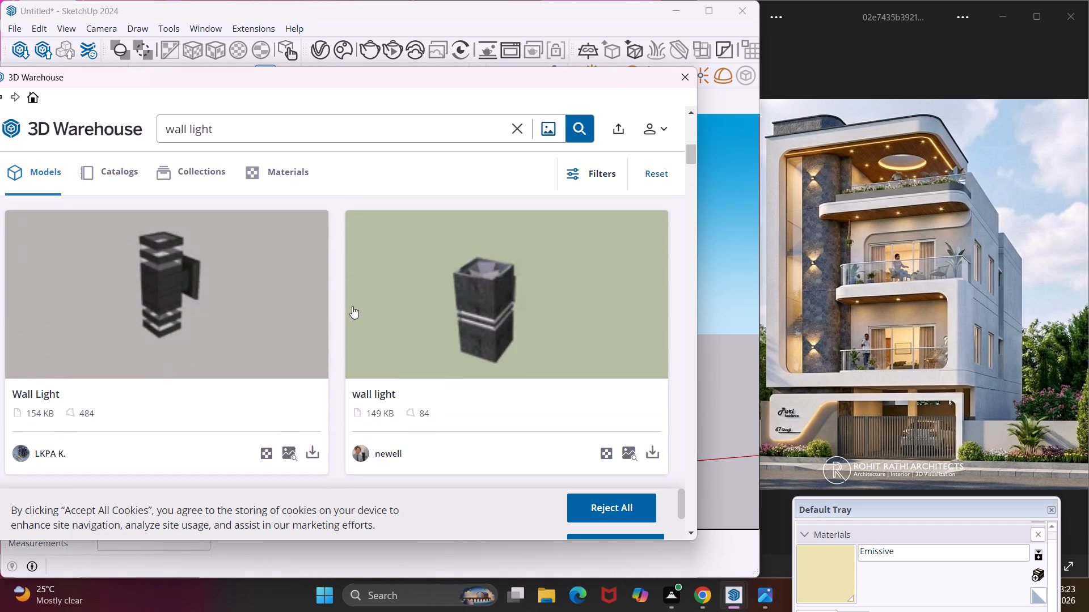
scroll(351, 307, "down", 1)
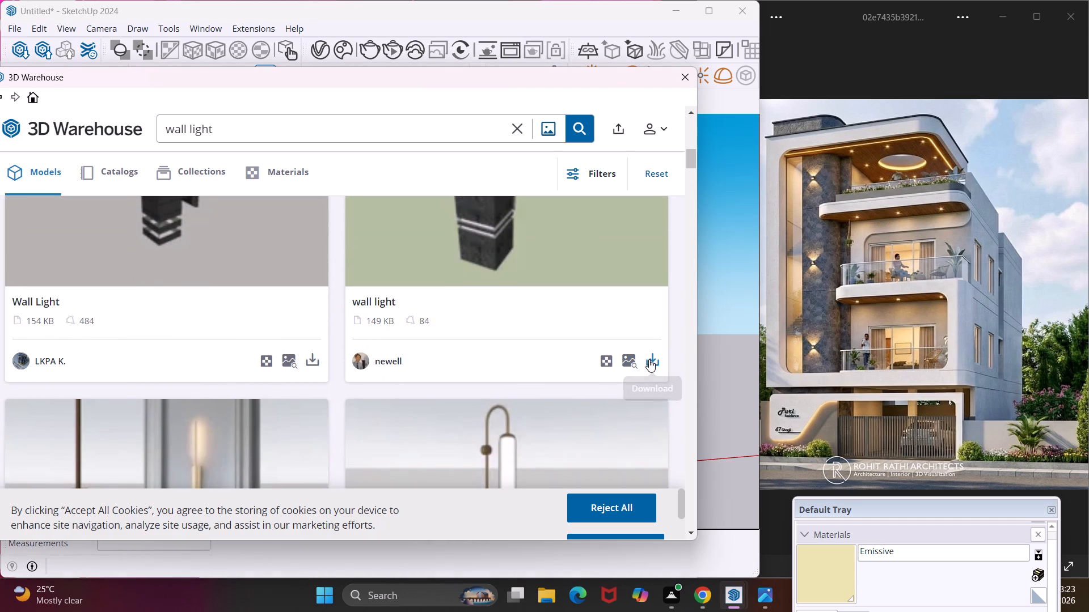
left_click(649, 359)
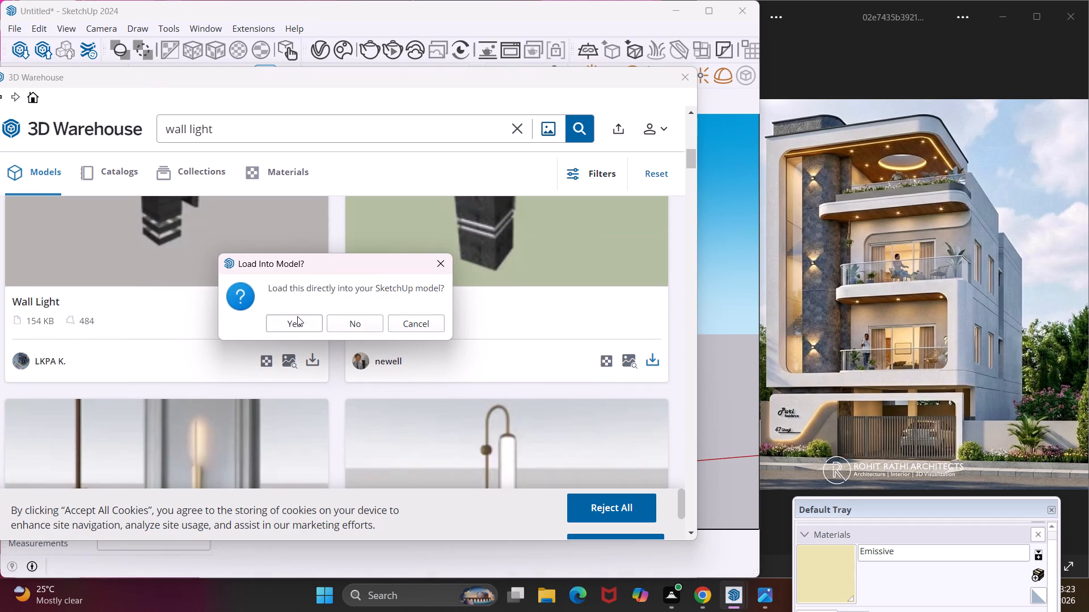
left_click(297, 316)
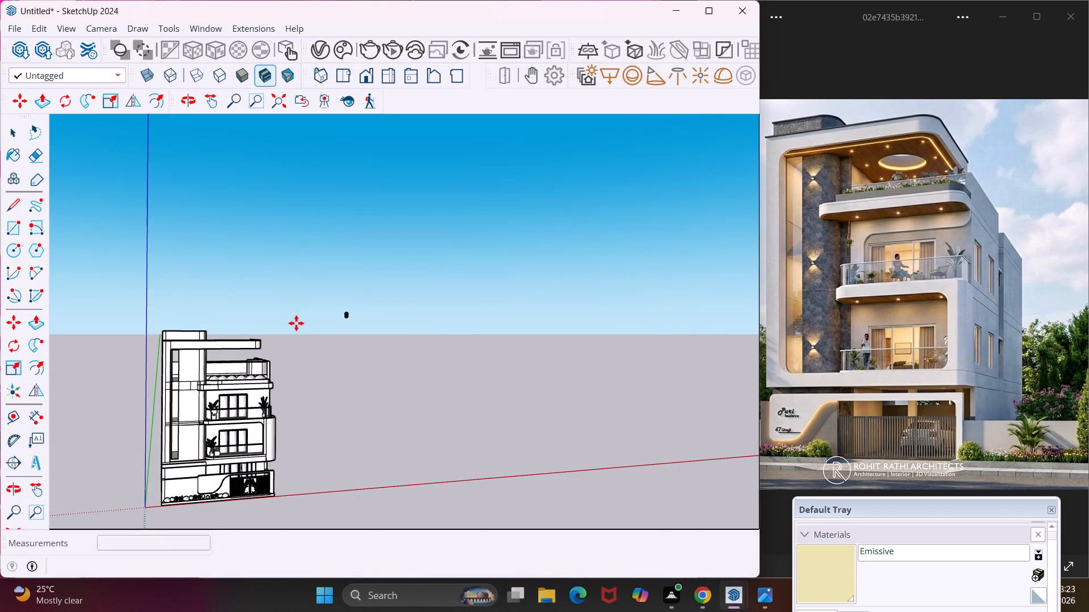
left_click(286, 464)
key("Escape")
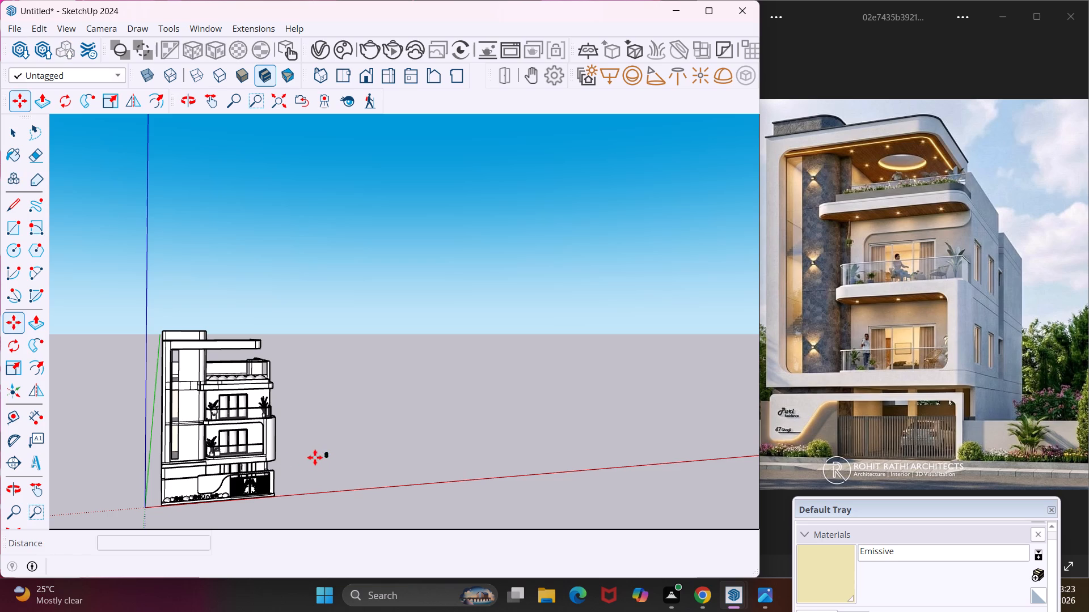
Move the wall light by its upper back corner onto the tall plain front wall, level with the lower balcony's windows.
key("space")
scroll(318, 458, "up", 13)
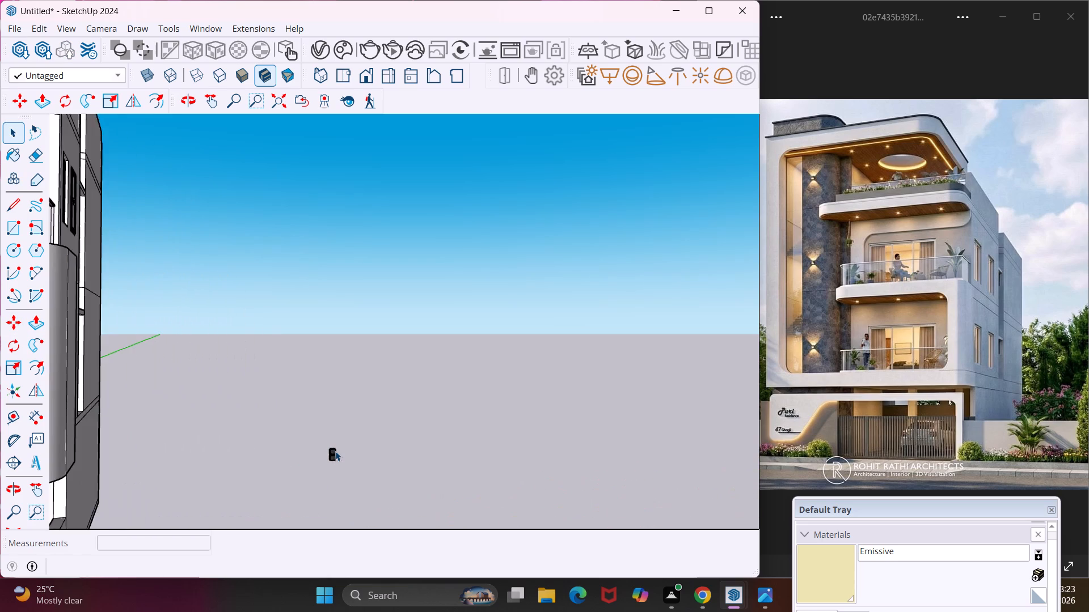
scroll(335, 451, "up", 5)
left_click(330, 462)
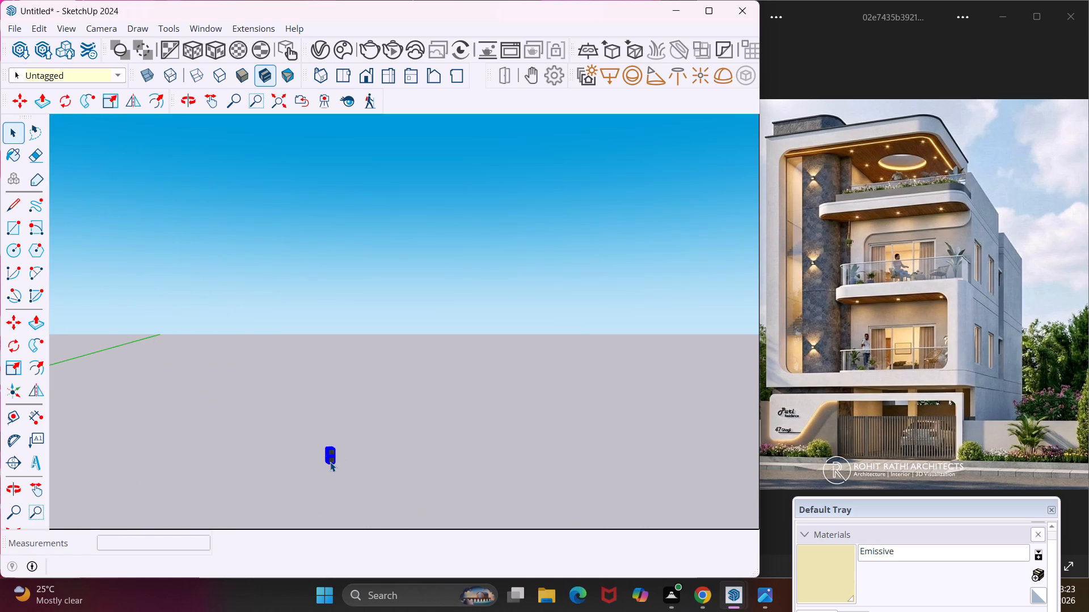
key("m")
scroll(334, 463, "up", 7)
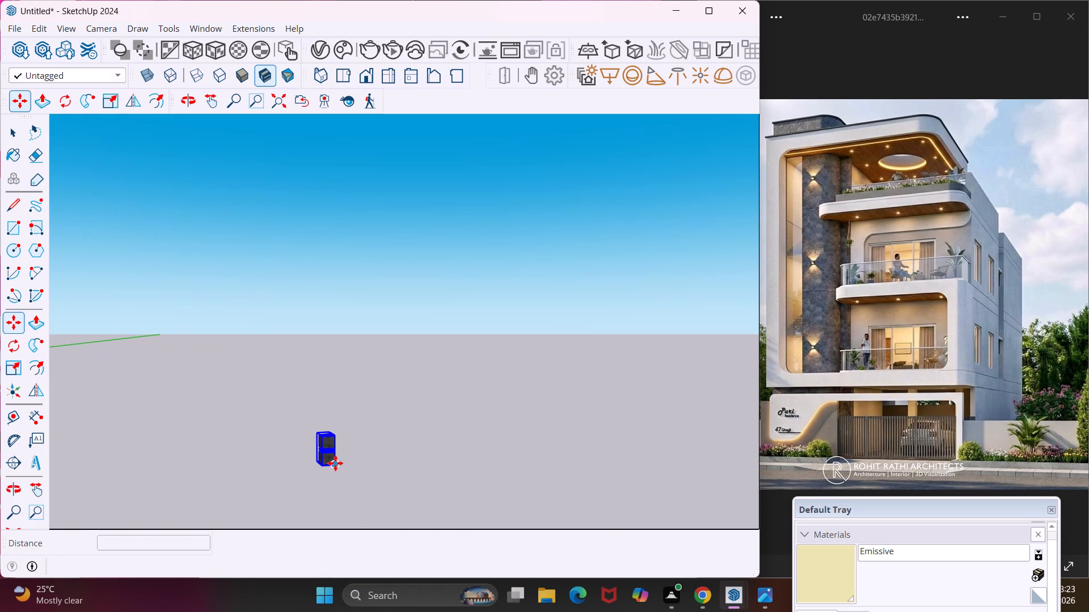
scroll(318, 437, "up", 10)
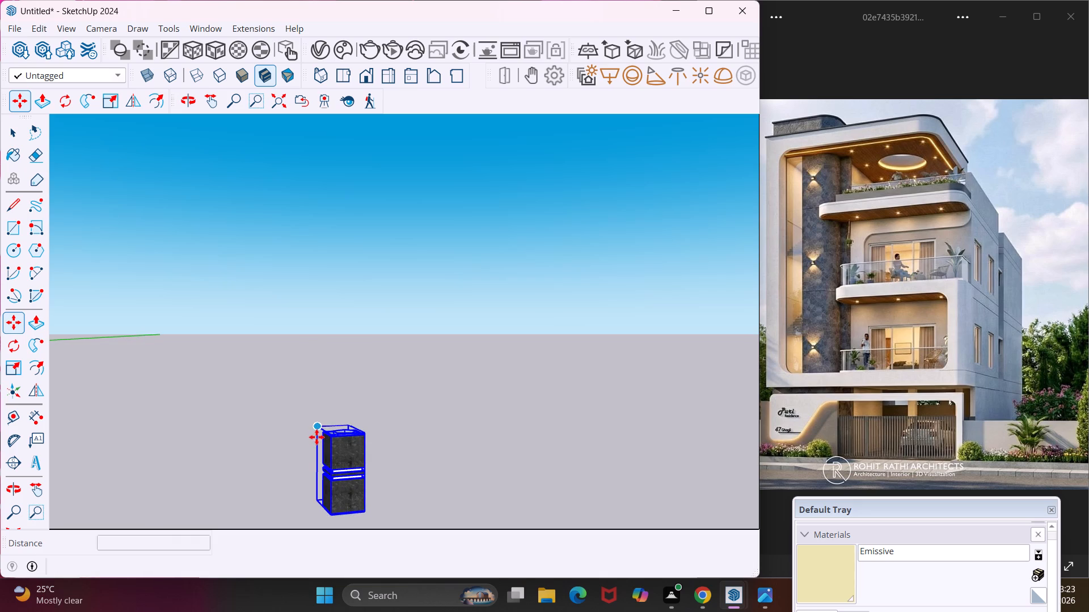
scroll(325, 432, "up", 8)
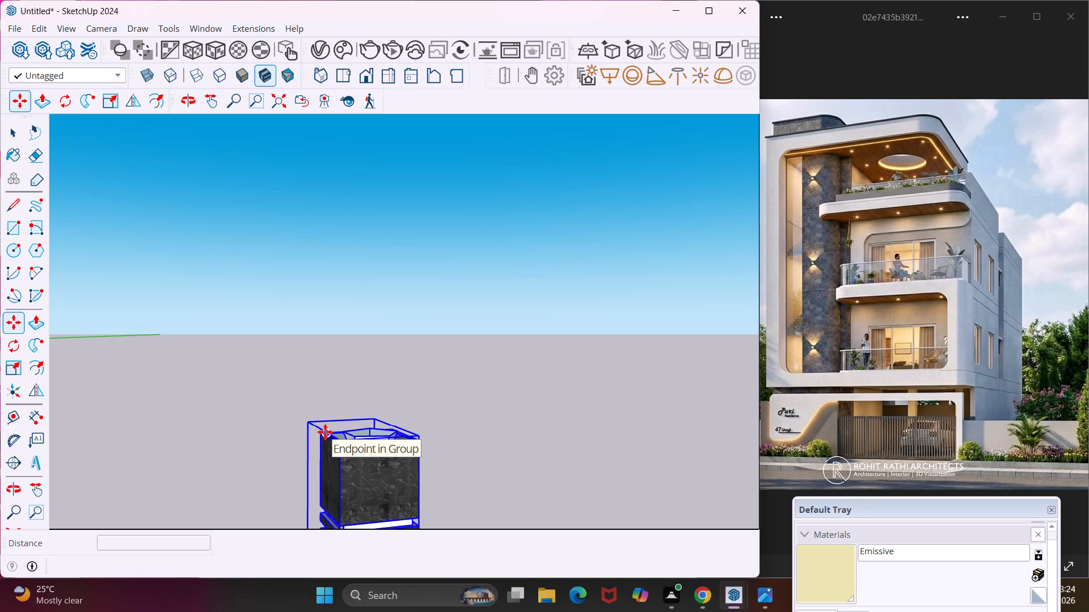
left_click(322, 432)
scroll(261, 457, "down", 13)
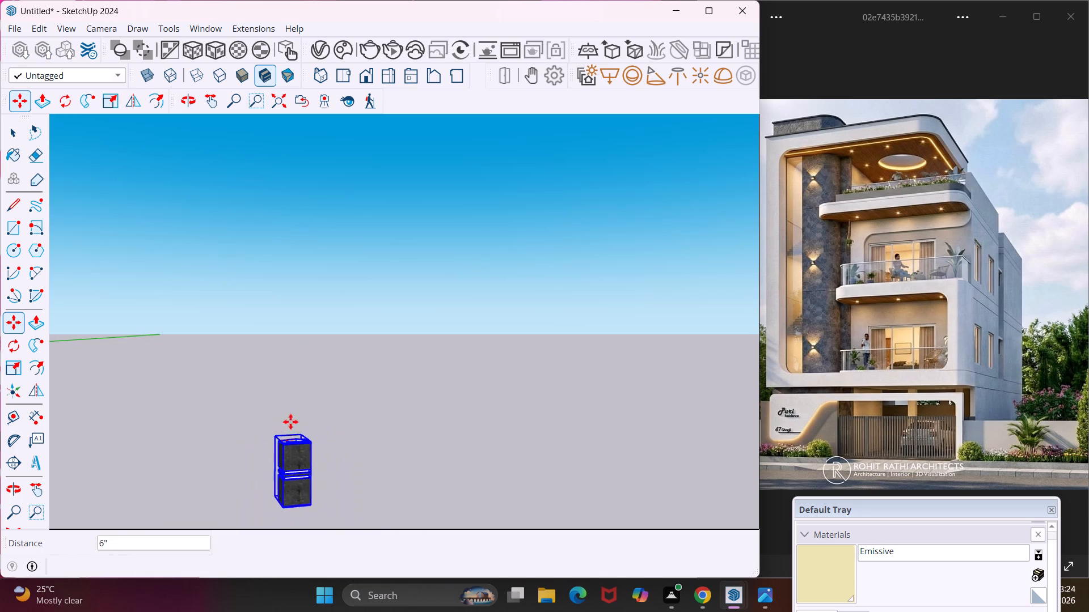
scroll(290, 422, "down", 20)
scroll(290, 422, "down", 16)
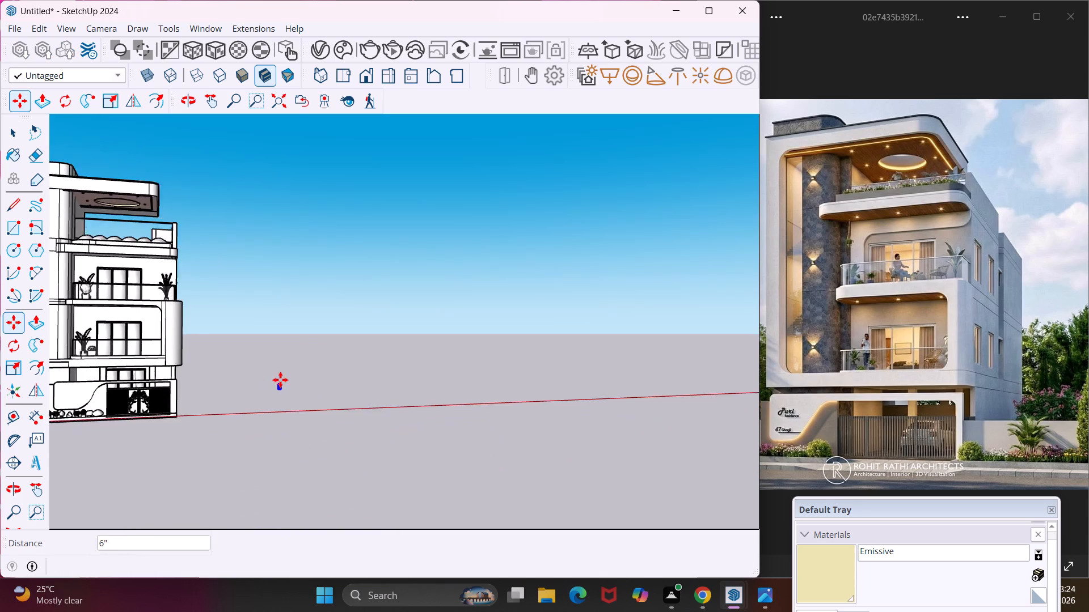
scroll(280, 380, "down", 6)
scroll(137, 347, "up", 2)
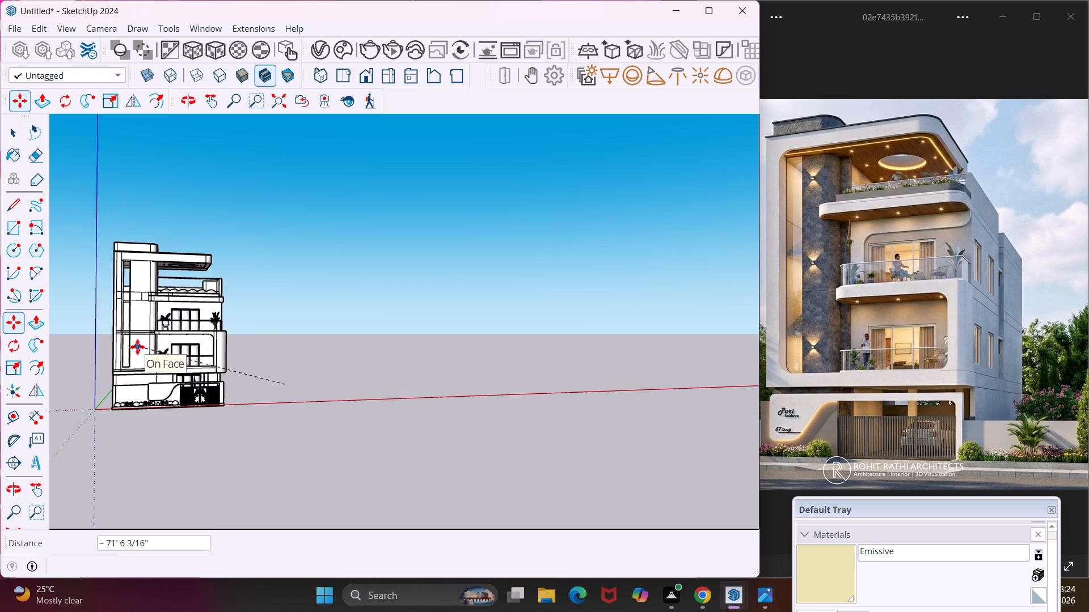
scroll(137, 347, "up", 15)
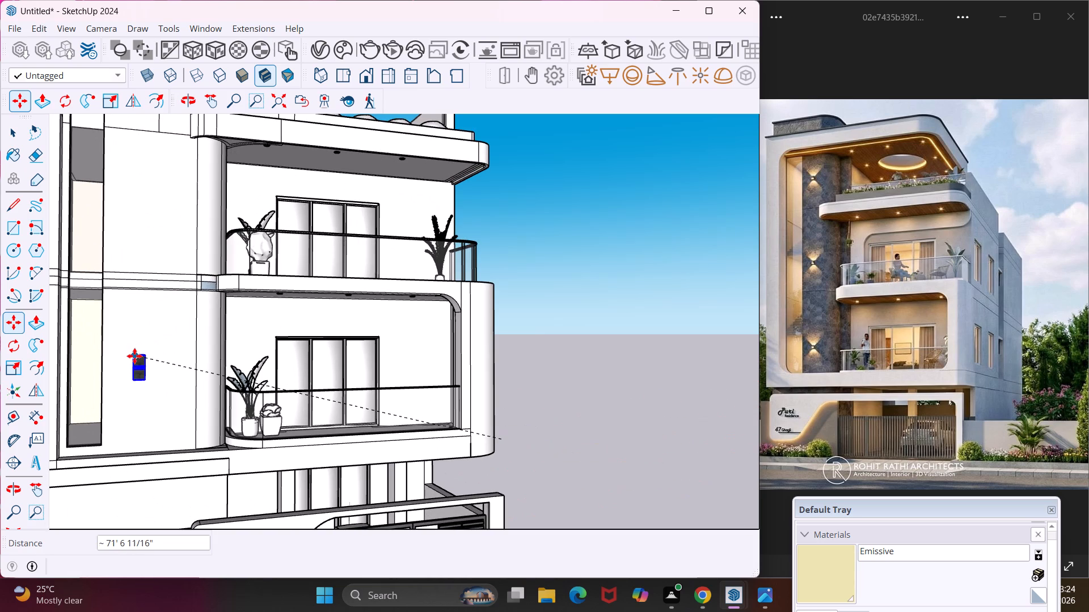
scroll(133, 356, "up", 1)
left_click(133, 356)
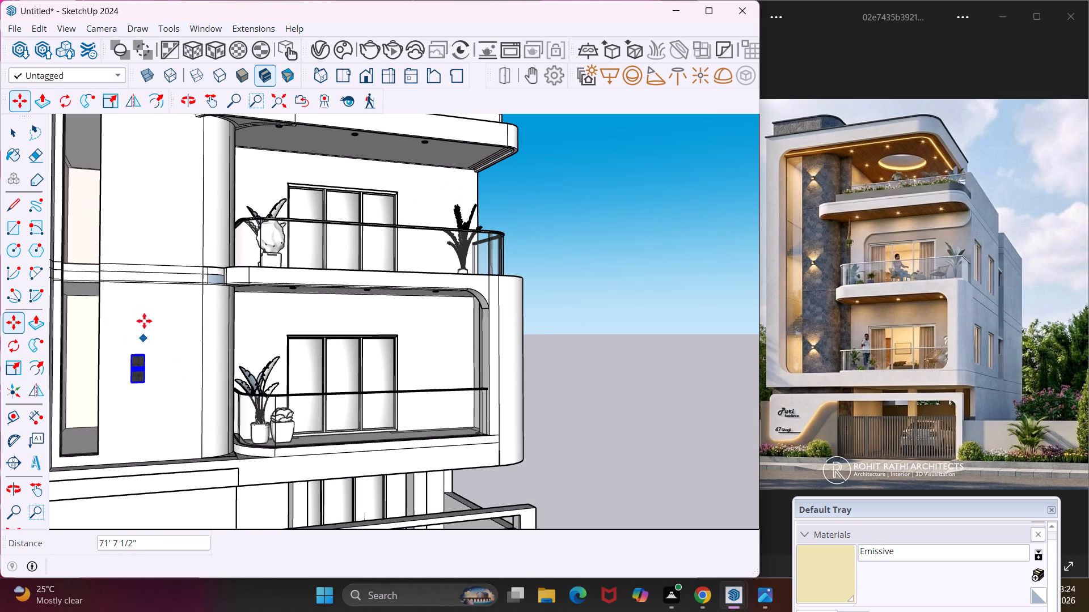
Copy the wall light about 11' 6" straight up the wall to the upper balcony's level.
left_click(157, 368)
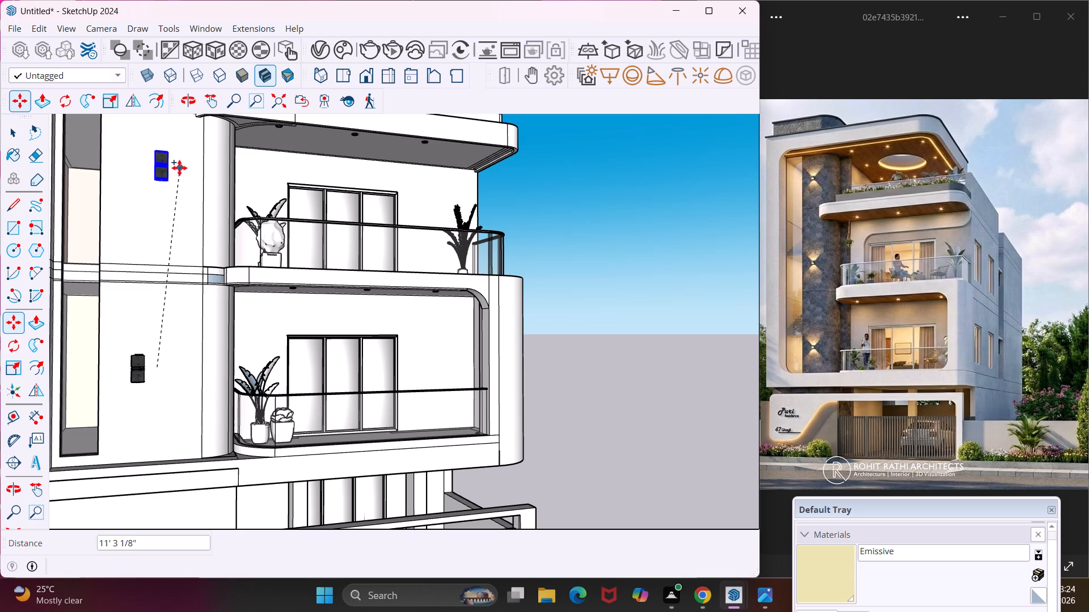
left_click(163, 163)
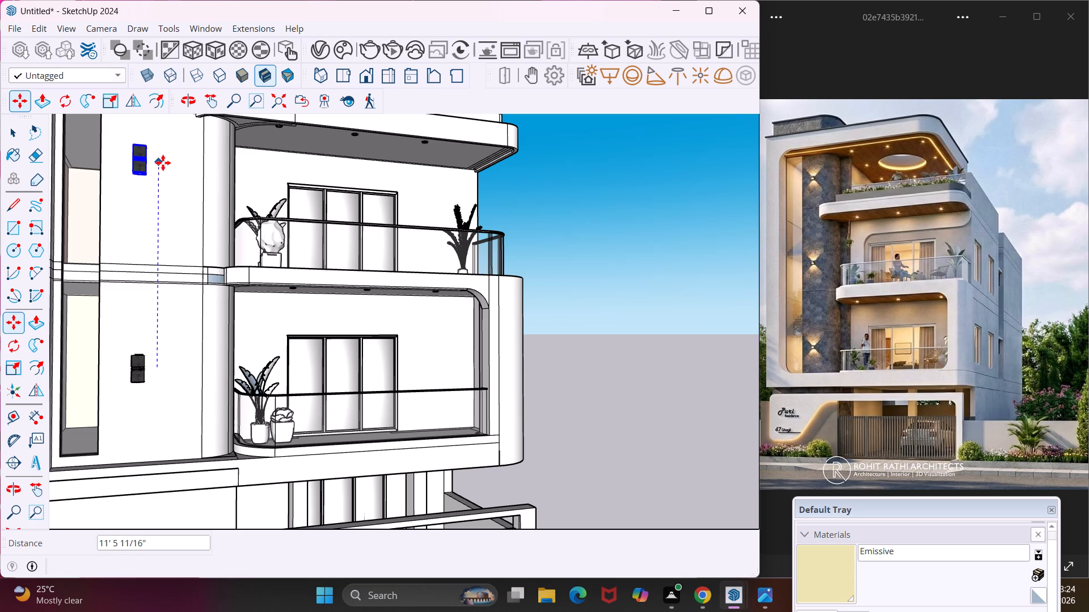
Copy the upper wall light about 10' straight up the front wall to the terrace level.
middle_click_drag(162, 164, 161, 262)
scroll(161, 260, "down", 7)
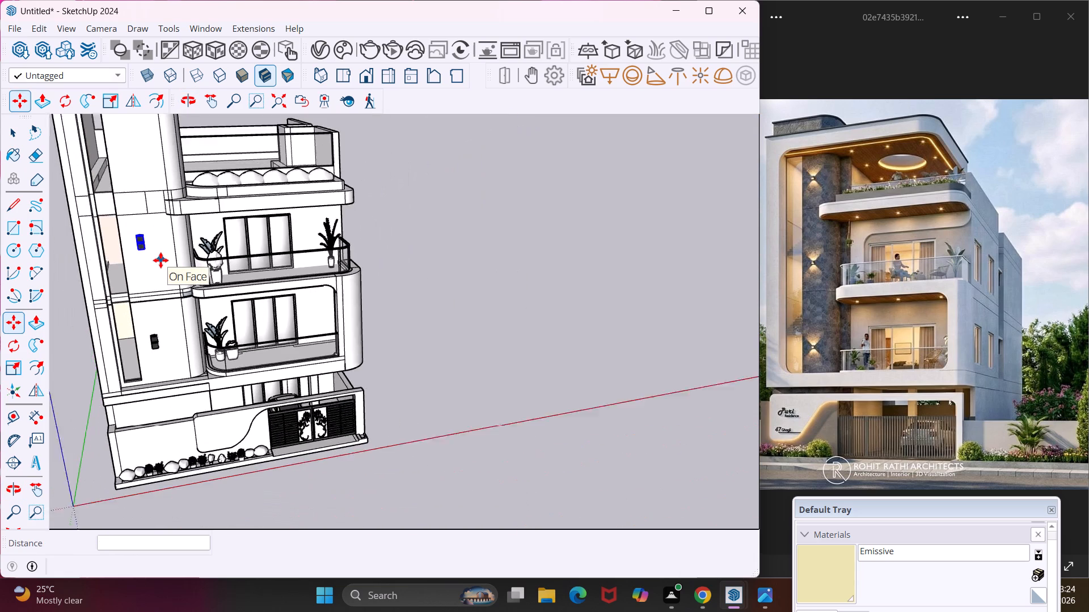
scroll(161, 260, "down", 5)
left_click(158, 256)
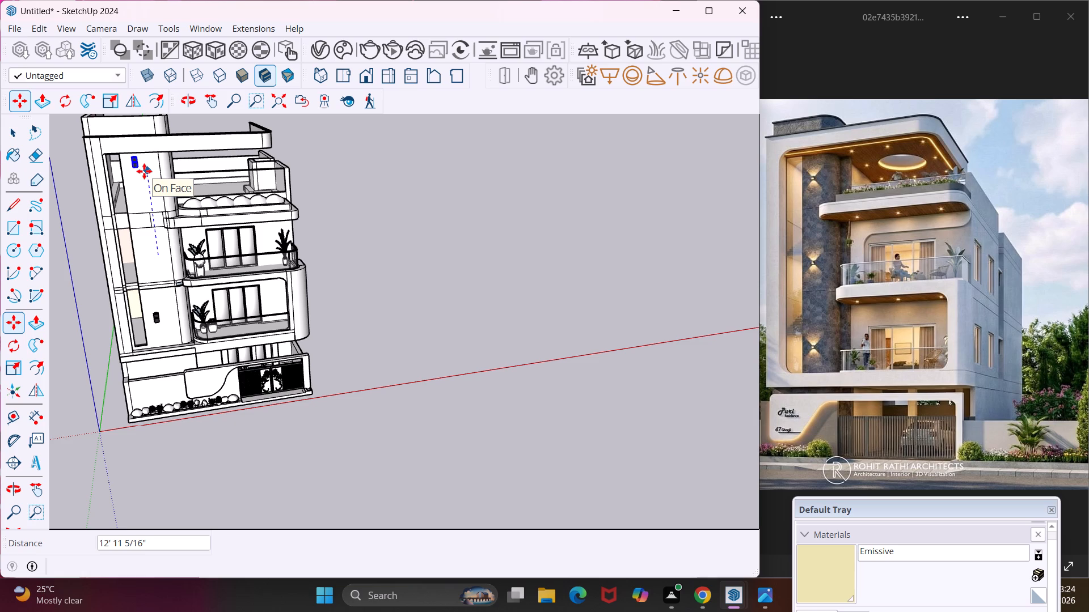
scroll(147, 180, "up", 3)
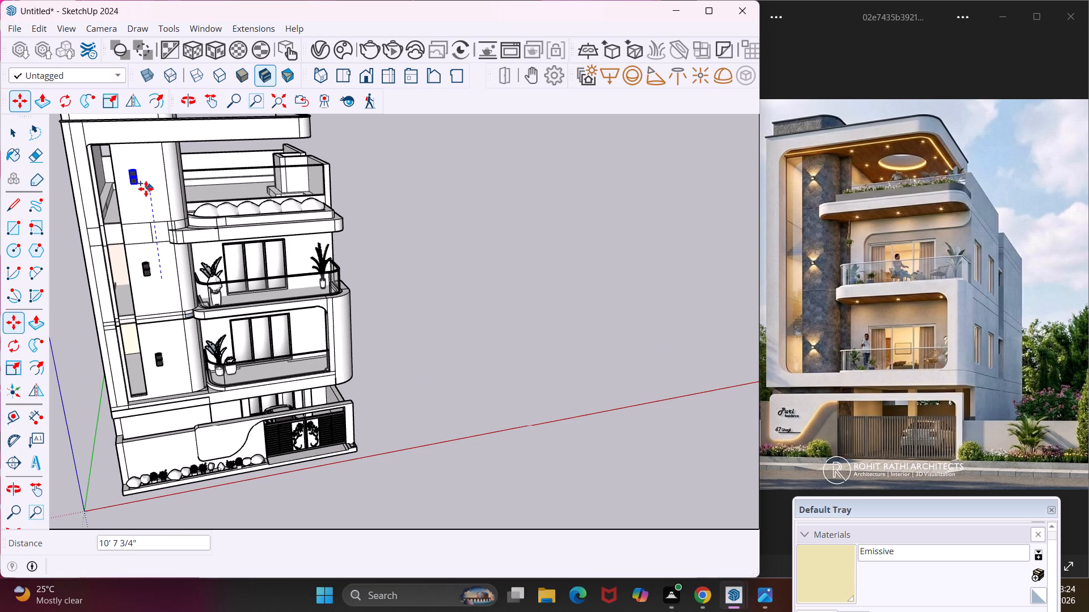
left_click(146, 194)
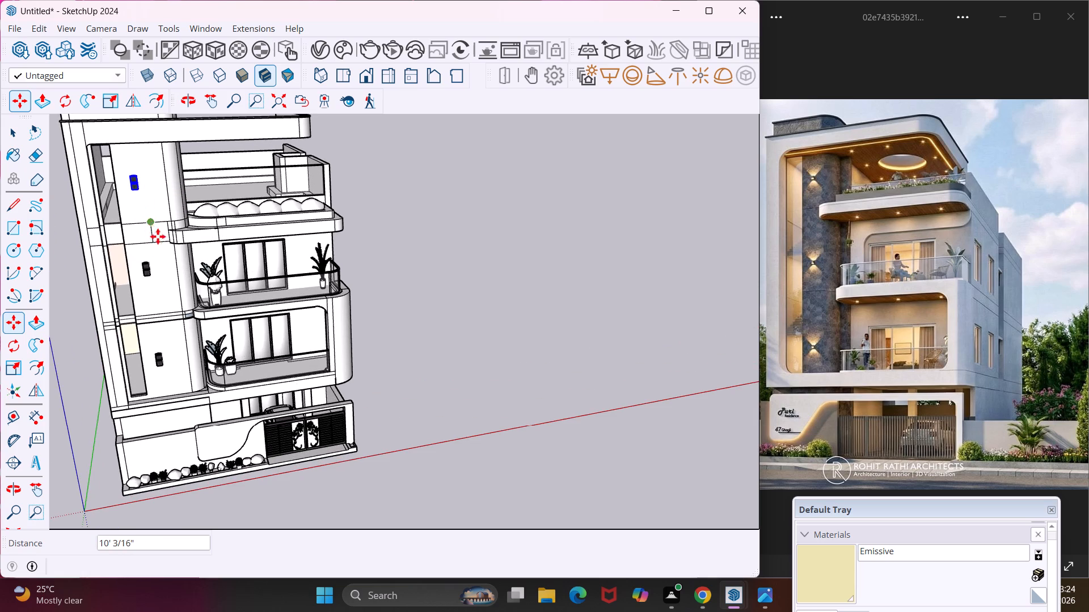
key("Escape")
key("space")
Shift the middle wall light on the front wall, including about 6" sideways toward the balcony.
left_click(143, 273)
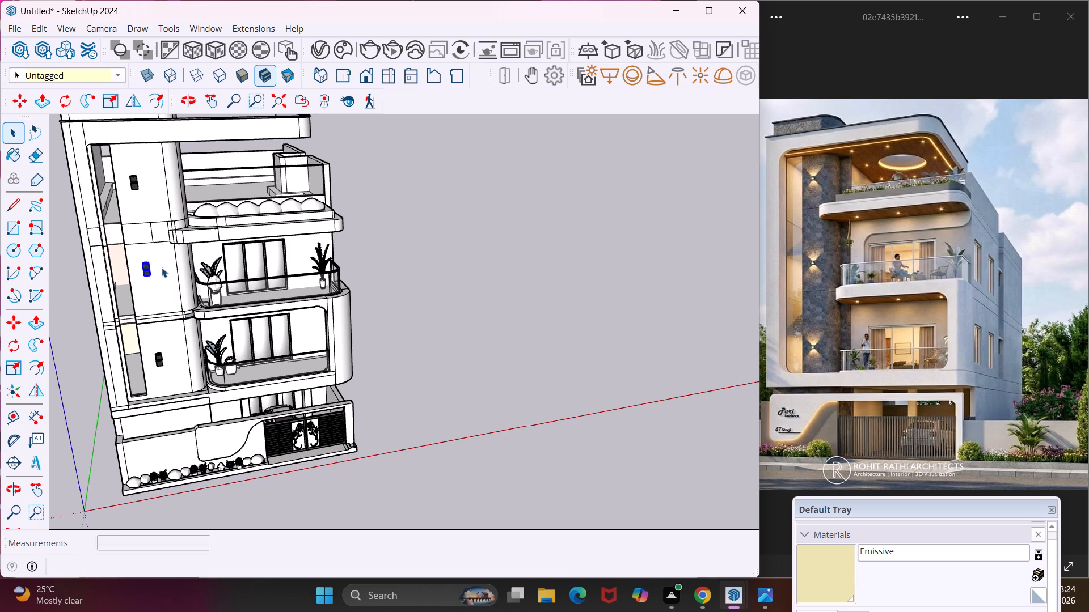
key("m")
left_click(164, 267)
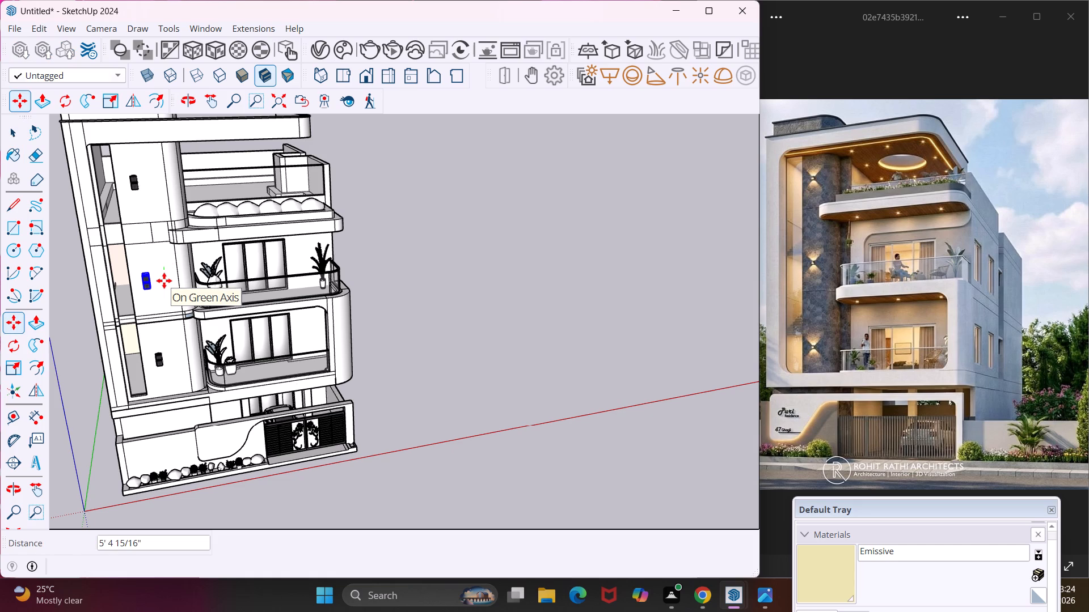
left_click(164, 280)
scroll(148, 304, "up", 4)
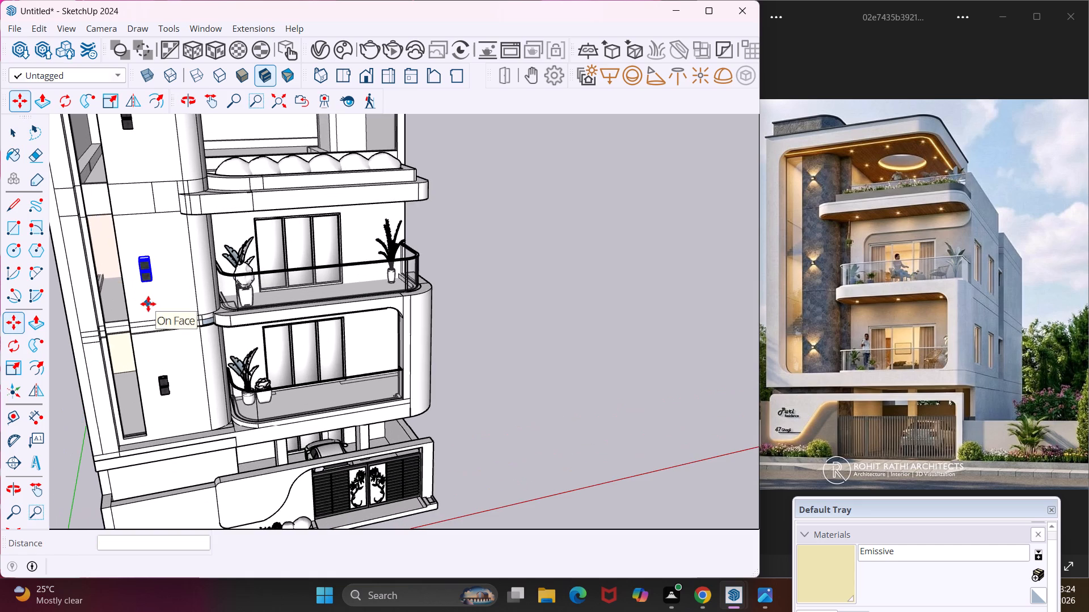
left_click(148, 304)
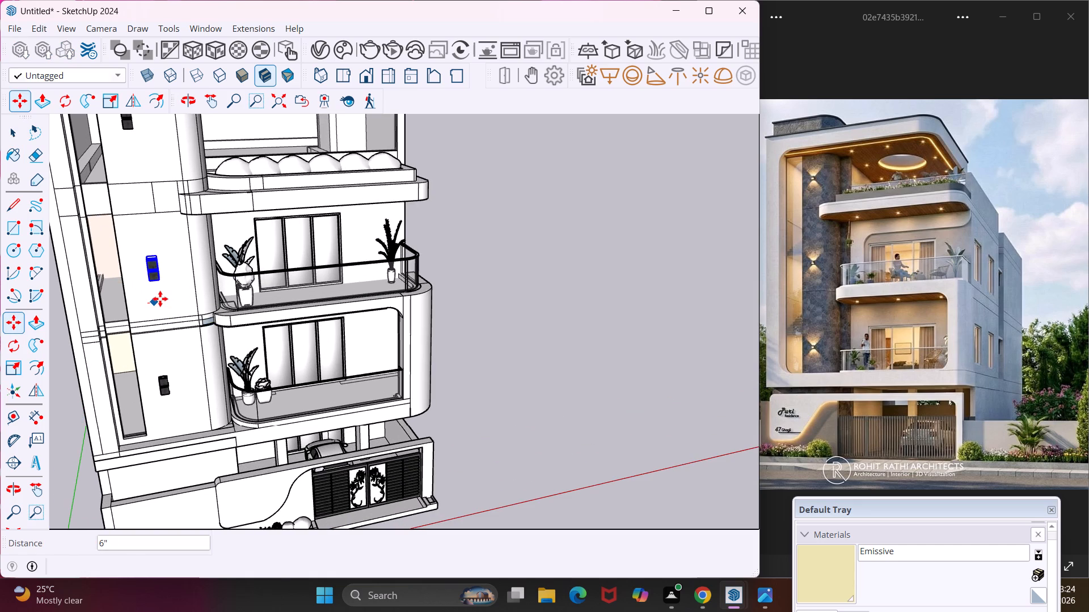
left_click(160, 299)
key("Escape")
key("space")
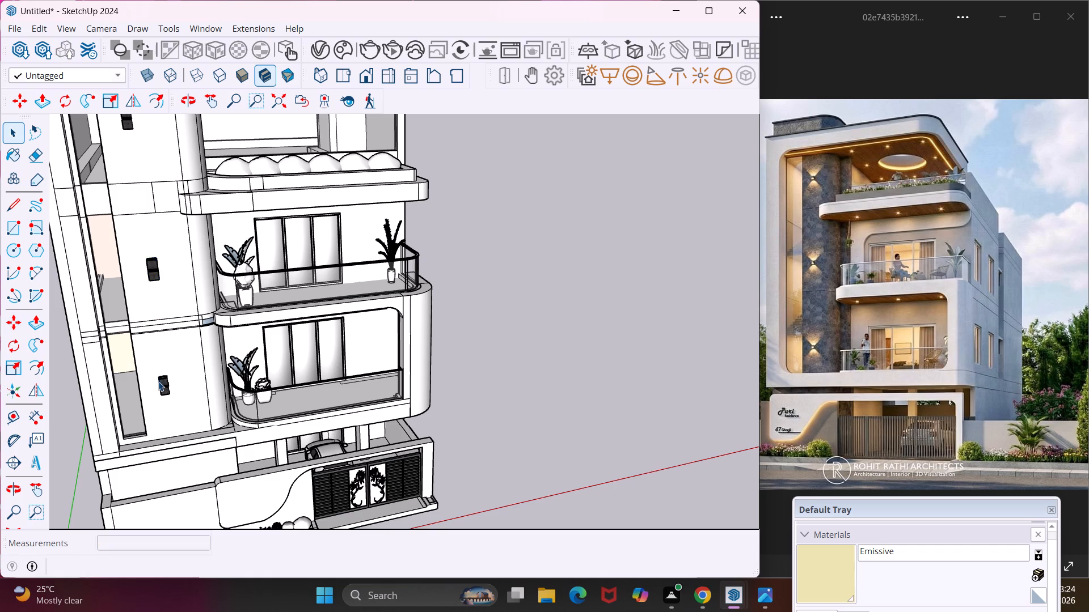
Move the lowest wall light 6" sideways along the front wall toward the lower balcony.
left_click(158, 381)
key("m")
left_click(167, 412)
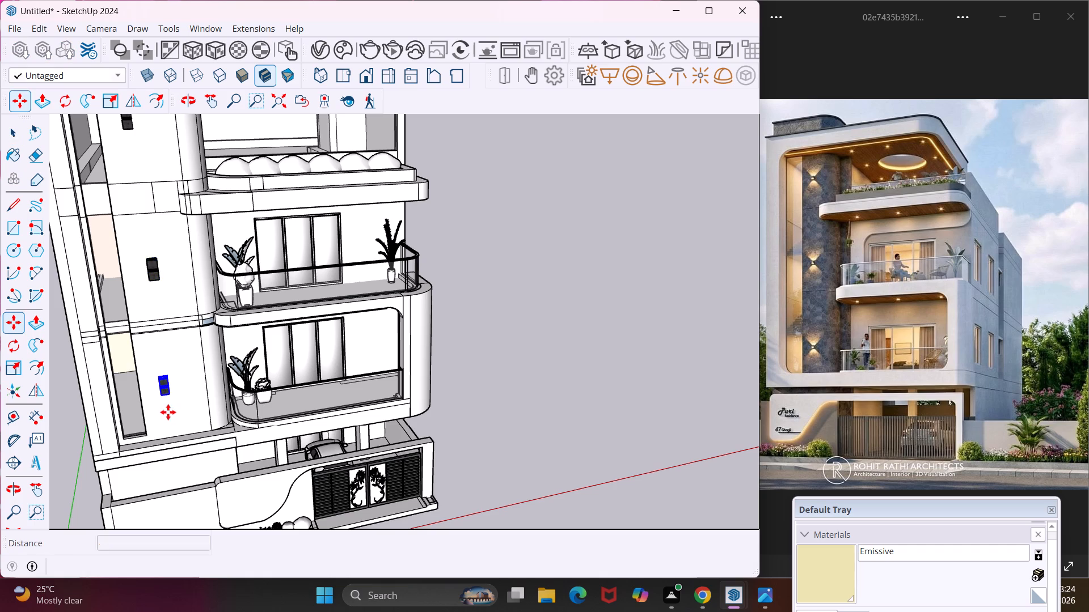
left_click(176, 412)
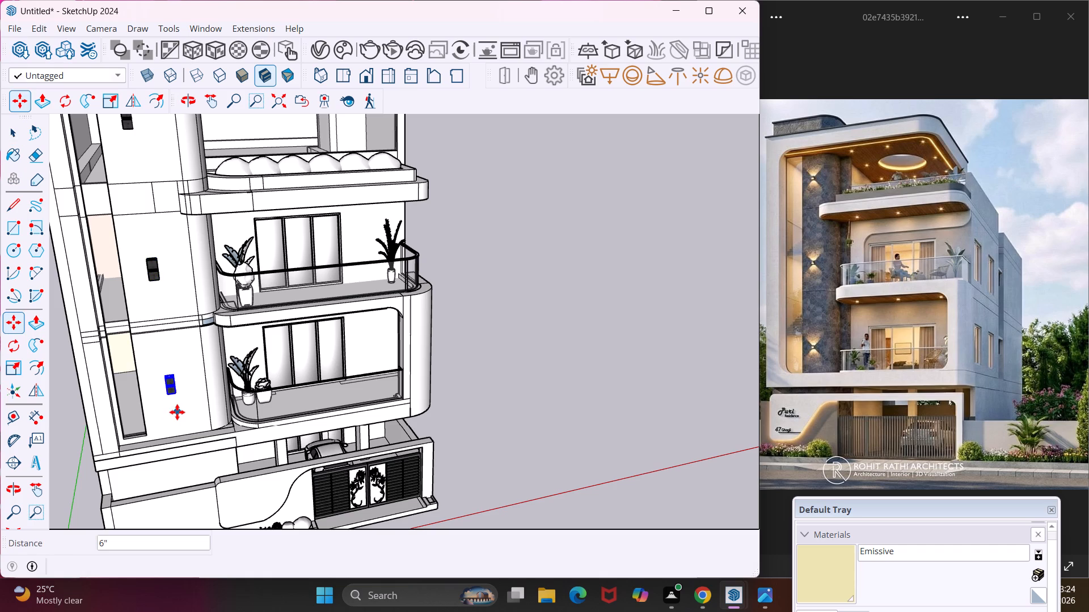
key("Escape")
key("space")
Delete the top and middle wall light copies from the front wall, keeping only the lowest one.
scroll(149, 219, "down", 4)
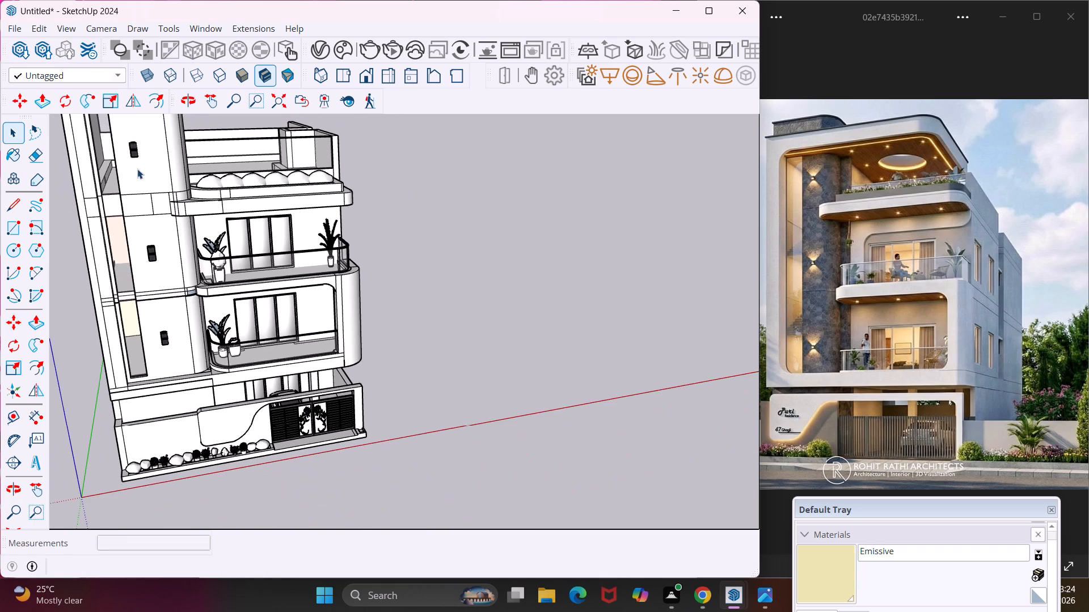
left_click(133, 151)
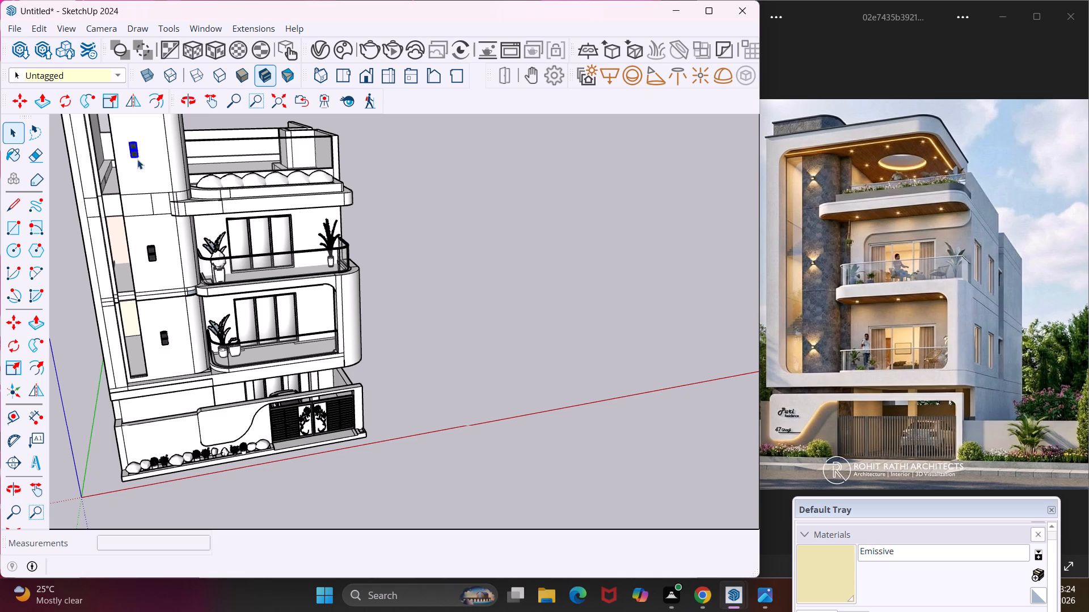
key("Delete")
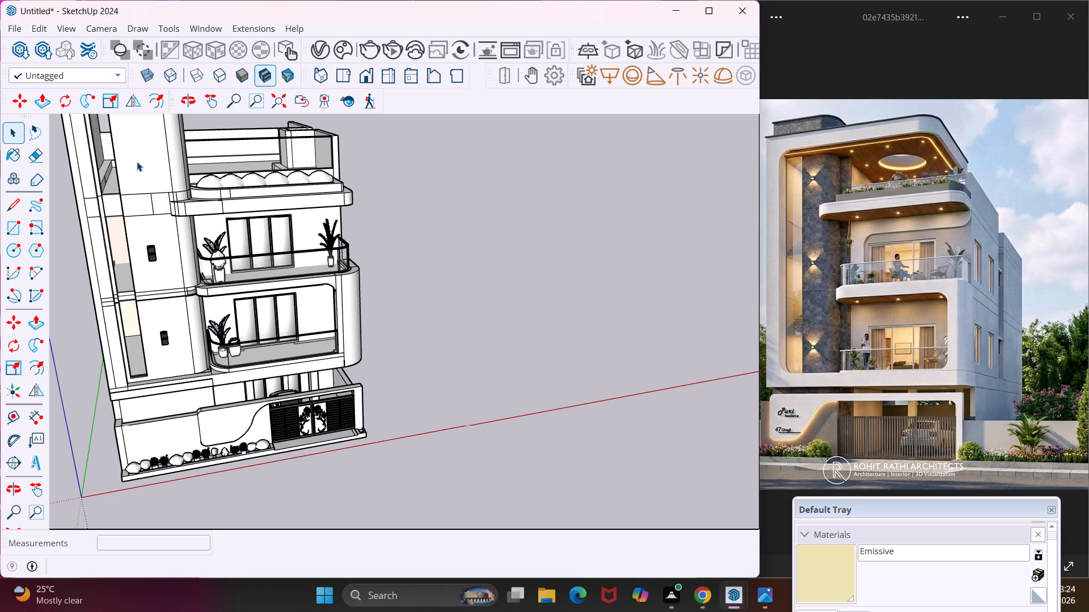
left_click(153, 254)
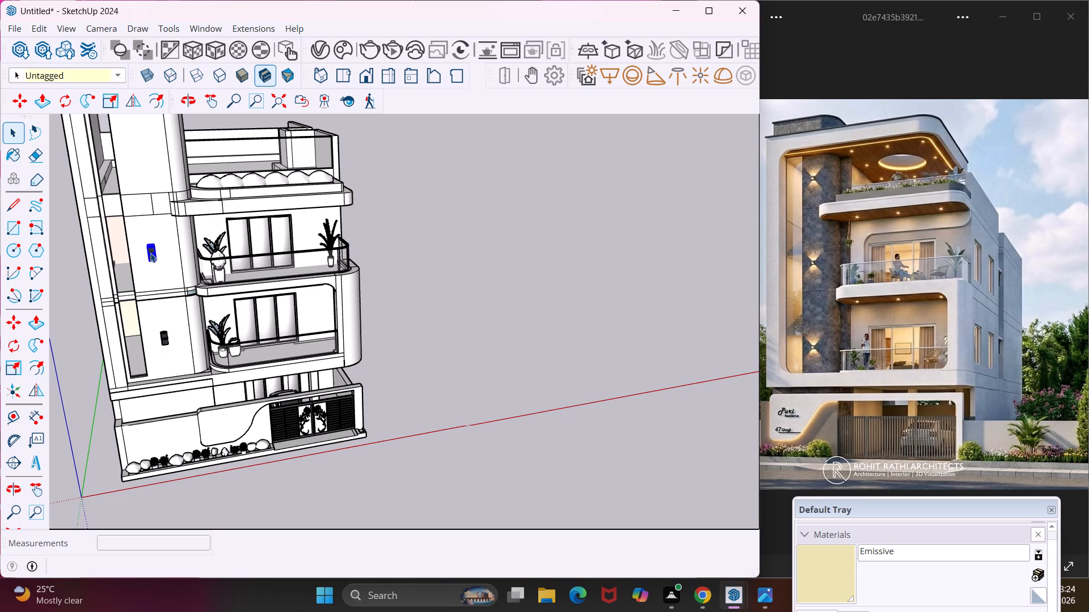
key("Delete")
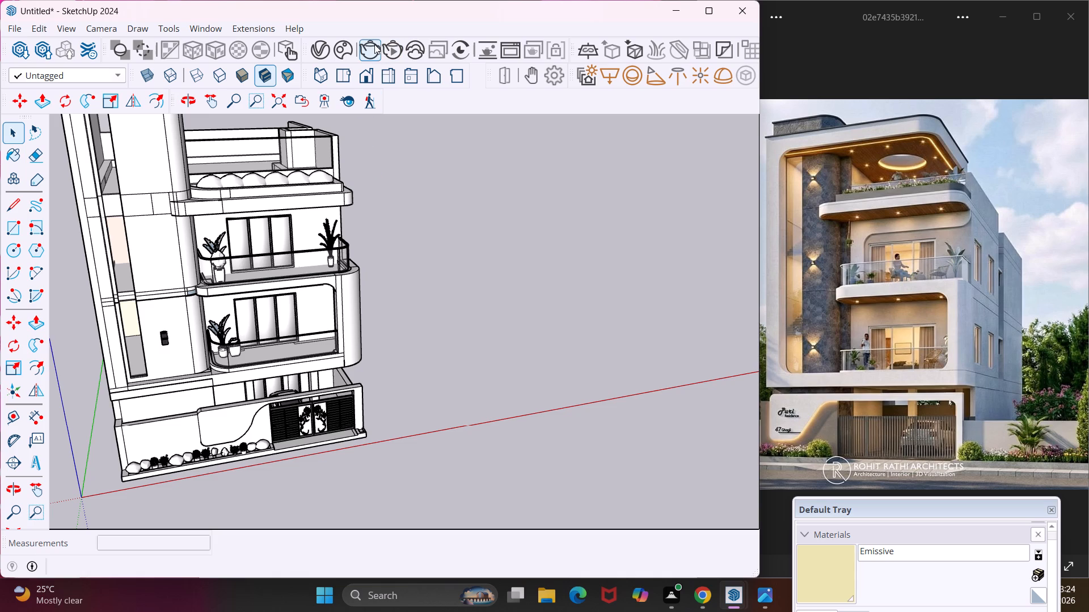
Place a V-Ray Spot Light in the underside opening of the remaining wall light, pointing down.
left_click(660, 82)
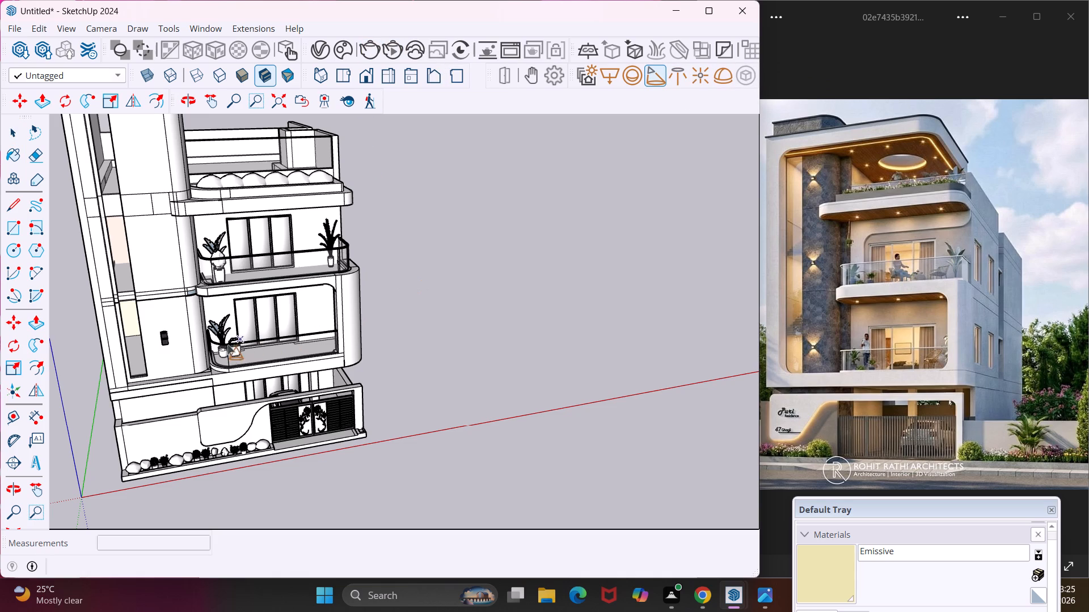
scroll(160, 349, "up", 17)
middle_click_drag(159, 349, 184, 223)
scroll(213, 215, "up", 5)
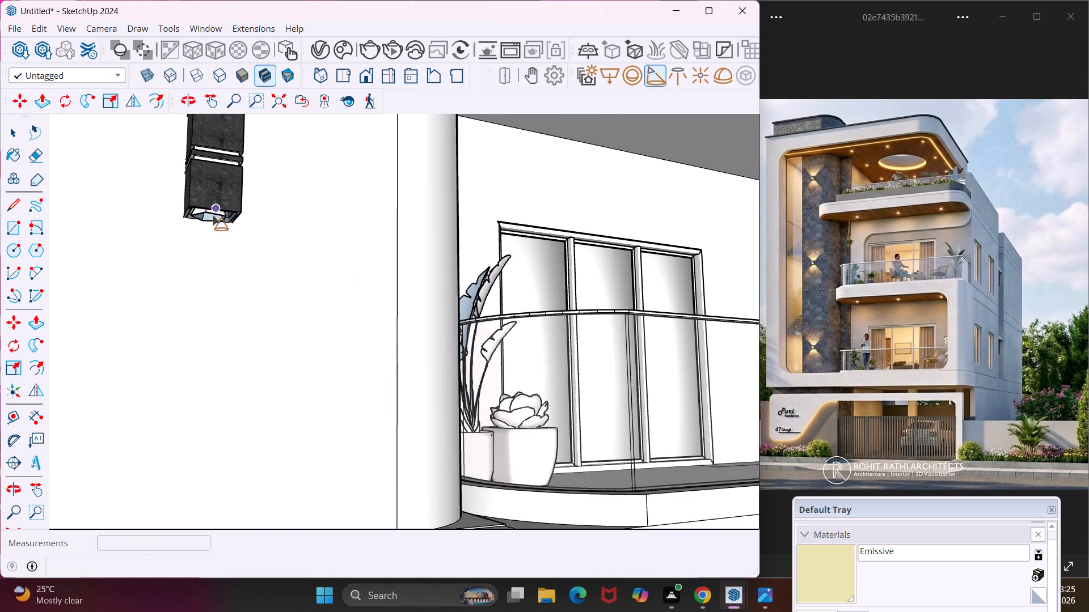
scroll(213, 215, "up", 12)
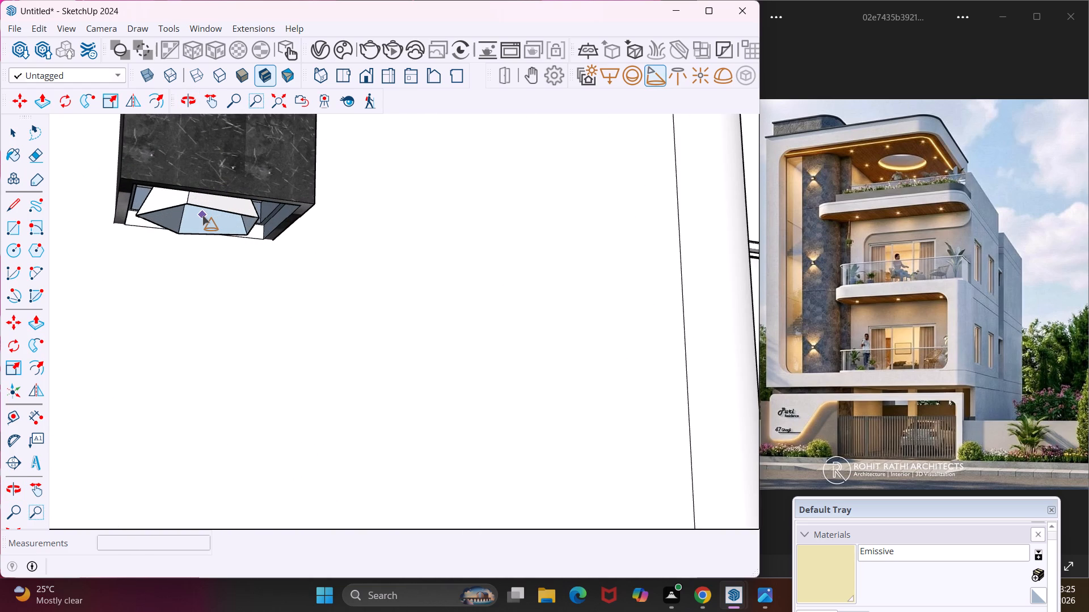
left_click(202, 215)
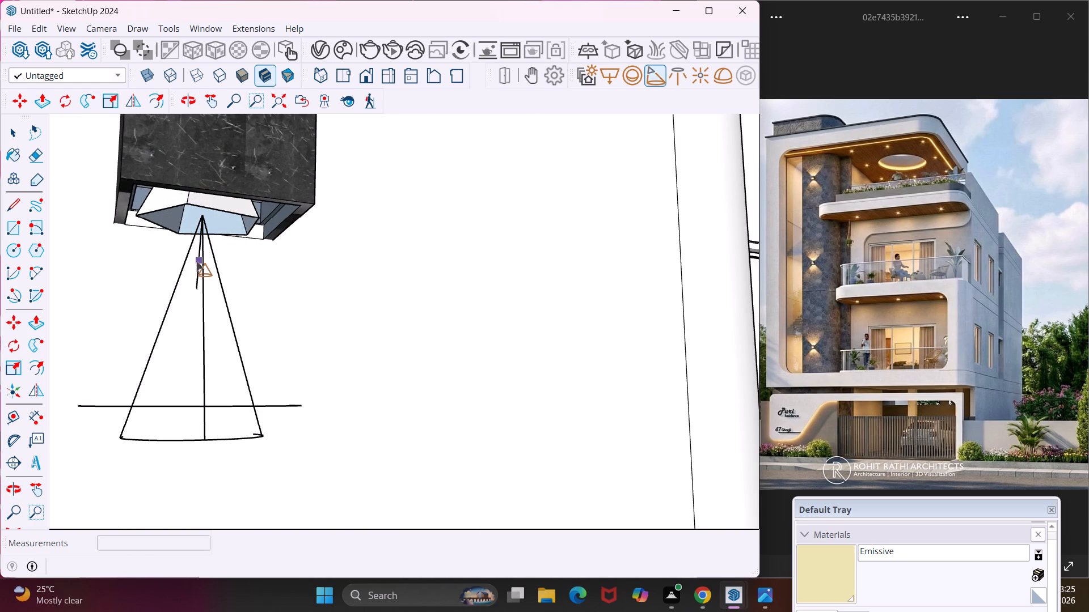
middle_click_drag(196, 261, 163, 336)
scroll(165, 310, "down", 3)
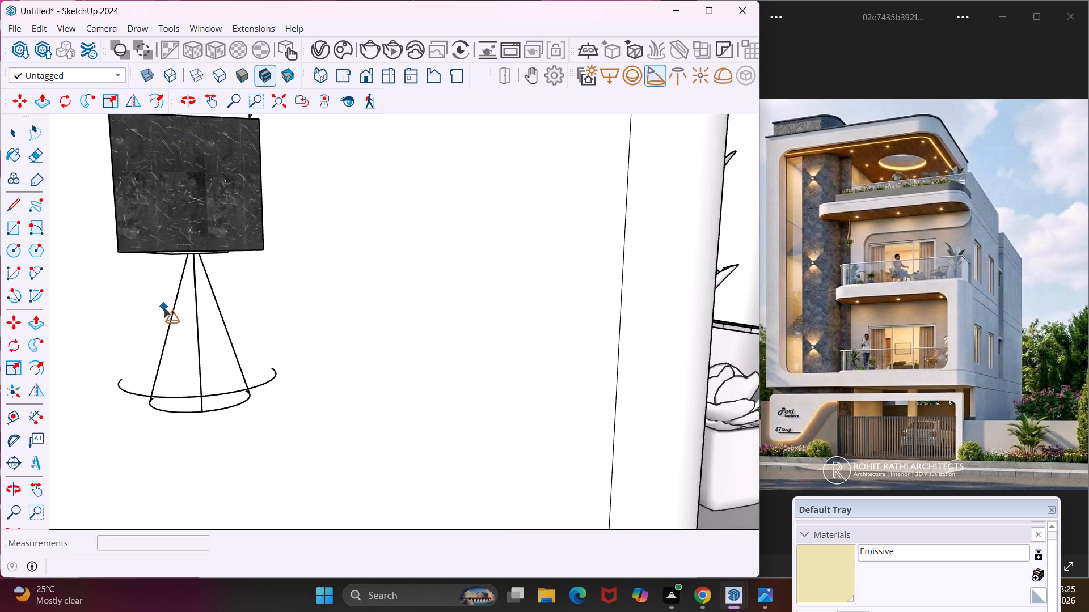
scroll(163, 307, "down", 7)
key("Escape")
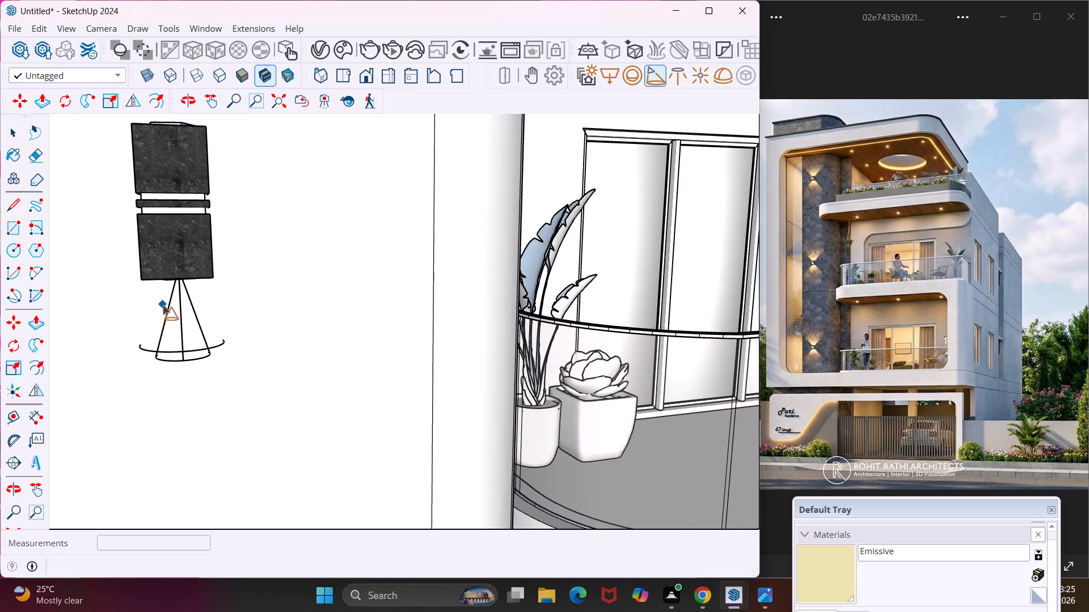
key("space")
Mirror a copy of the spot light upward with Flip, using a horizontal plane at the wall light's middle band.
left_click(175, 325)
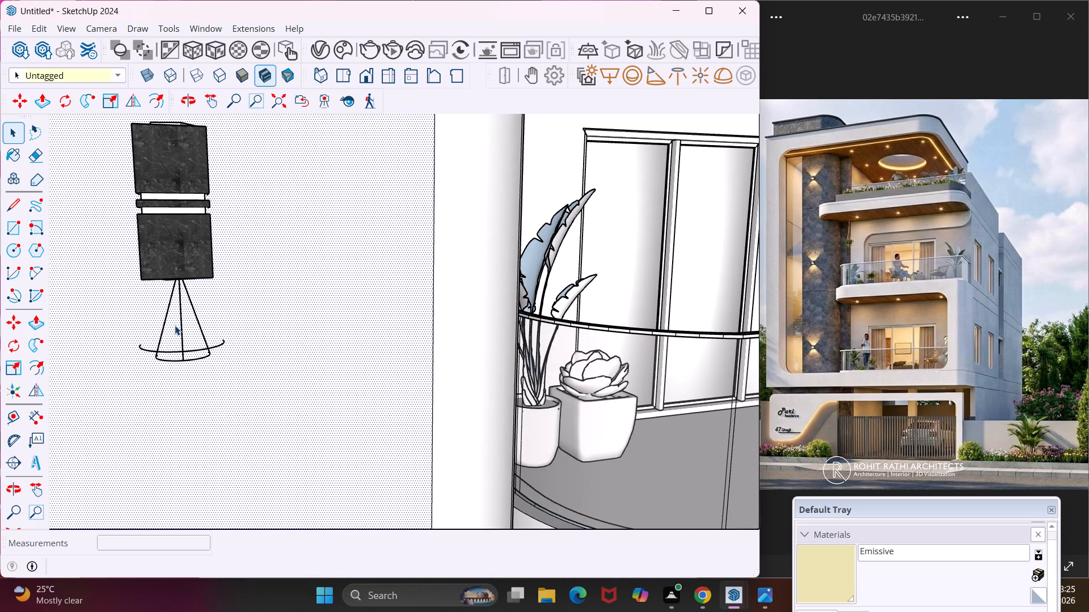
left_click(180, 349)
double_click(180, 349)
scroll(180, 349, "up", 4)
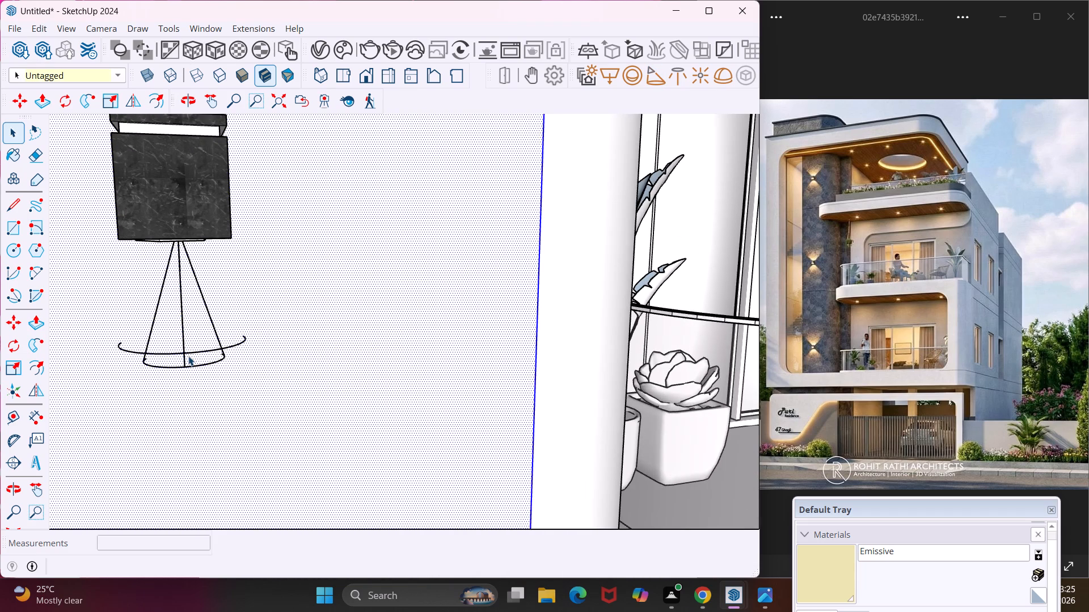
left_click(186, 354)
scroll(133, 301, "down", 4)
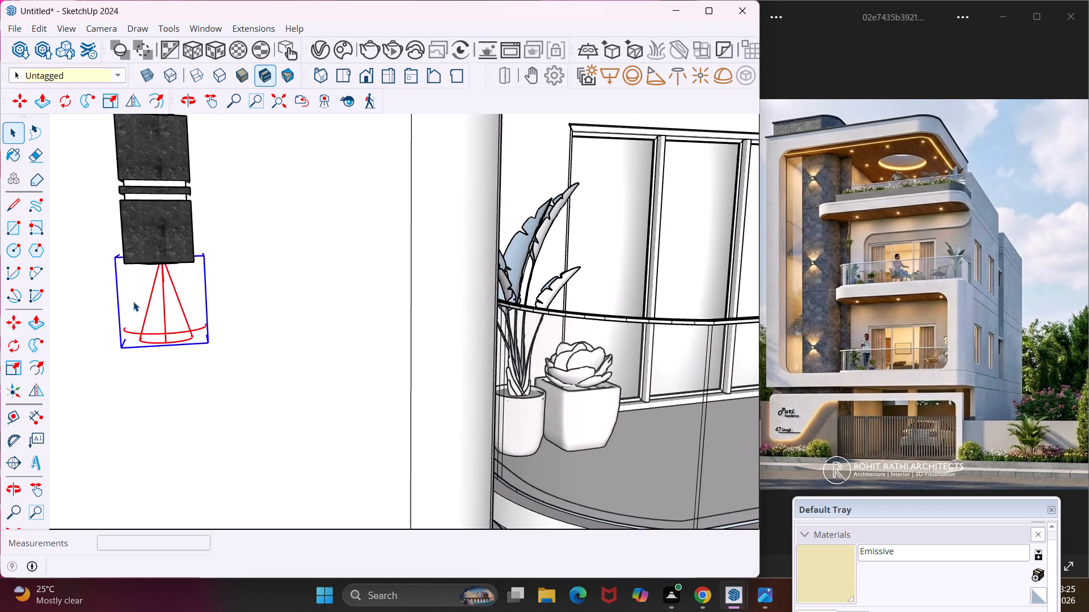
scroll(133, 301, "down", 4)
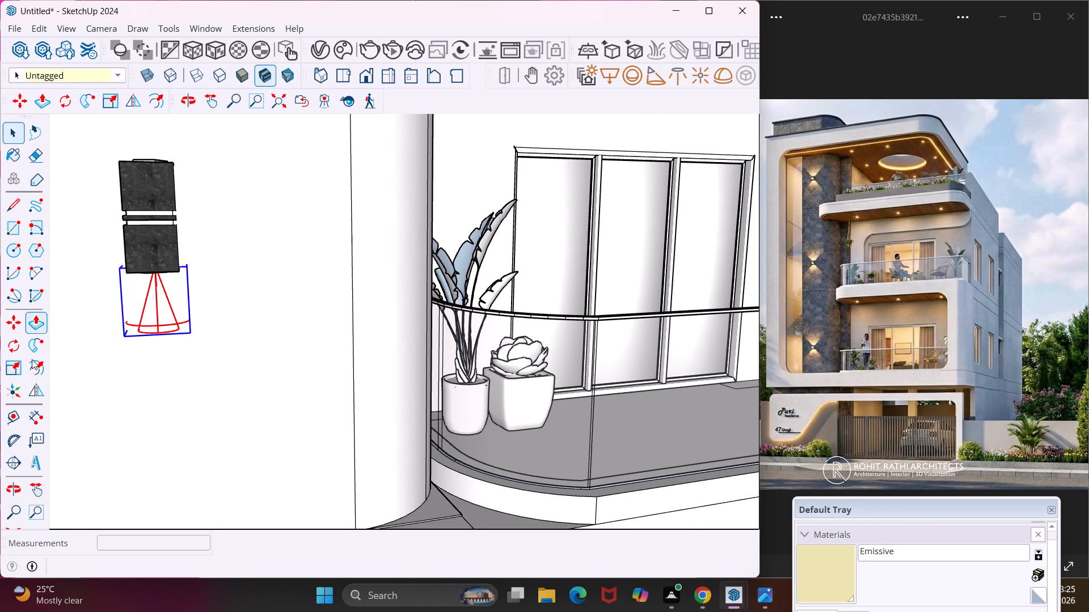
left_click(41, 390)
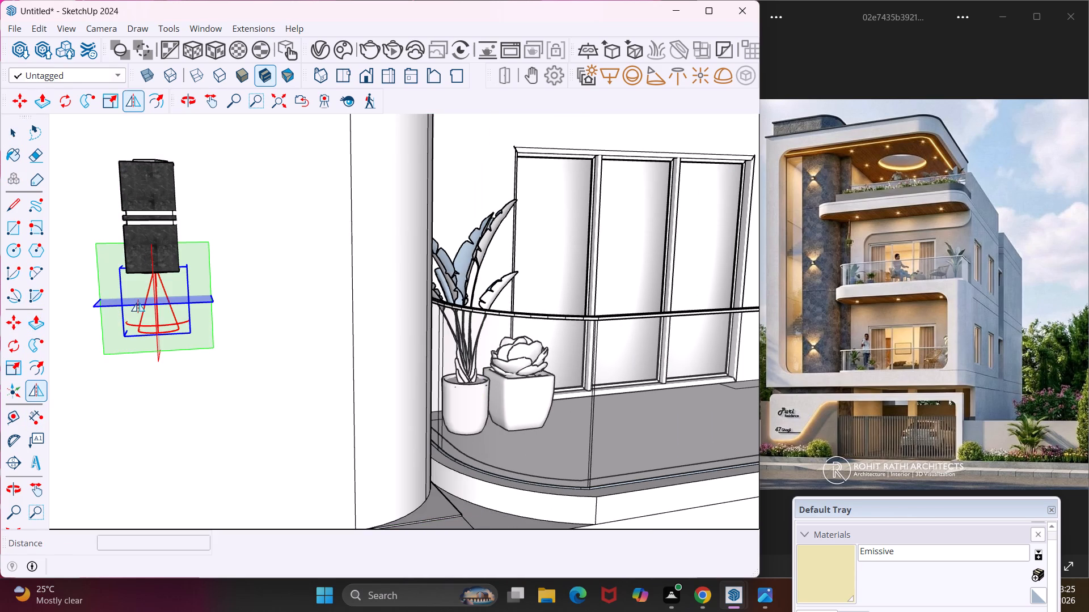
left_click_drag(148, 307, 150, 214)
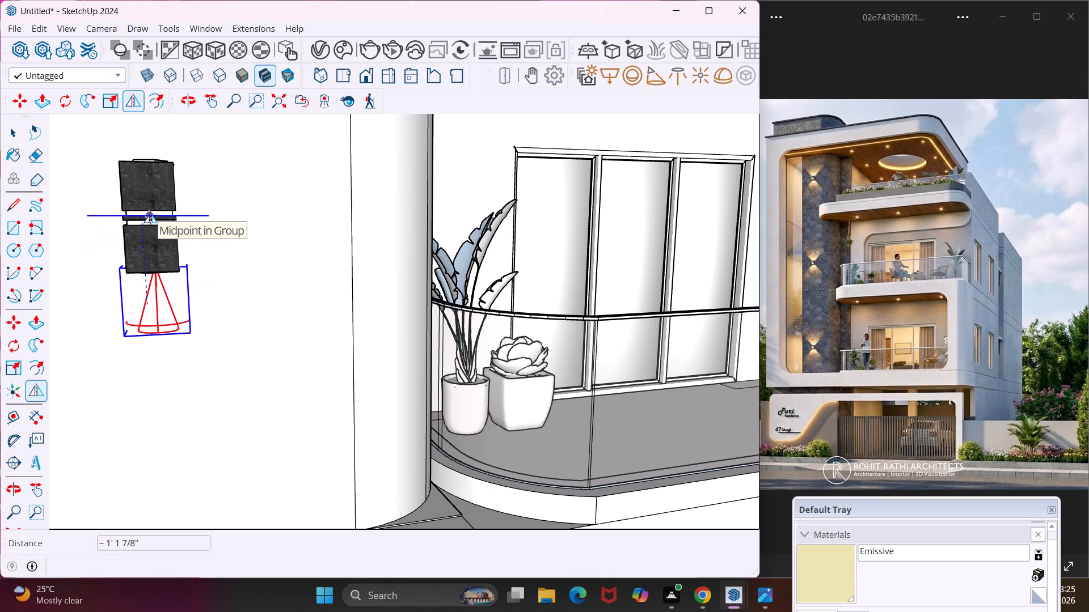
left_click_drag(150, 214, 151, 220)
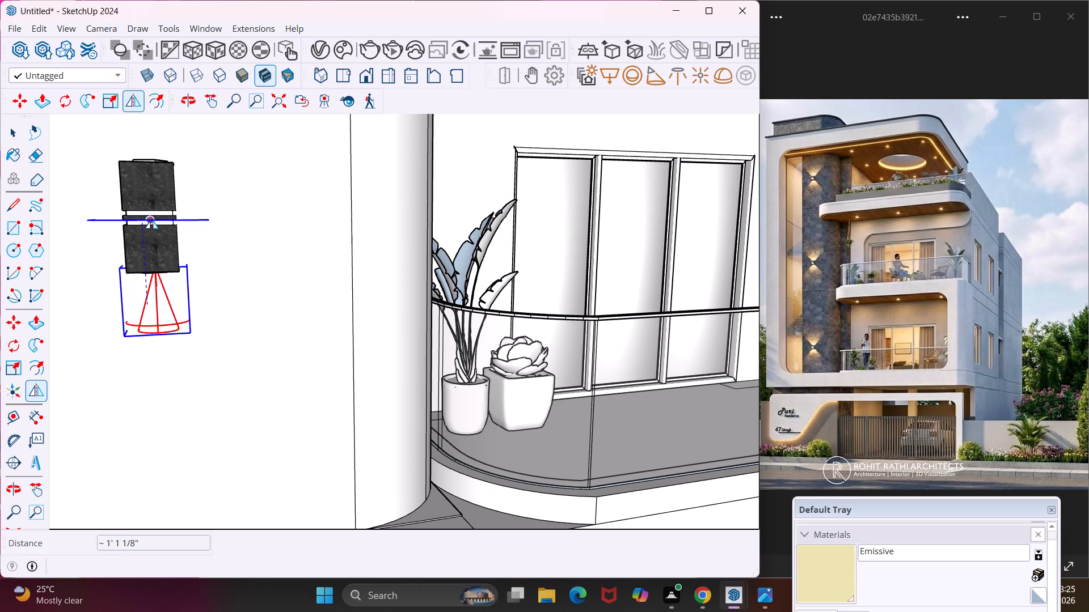
left_click_drag(151, 220, 152, 220)
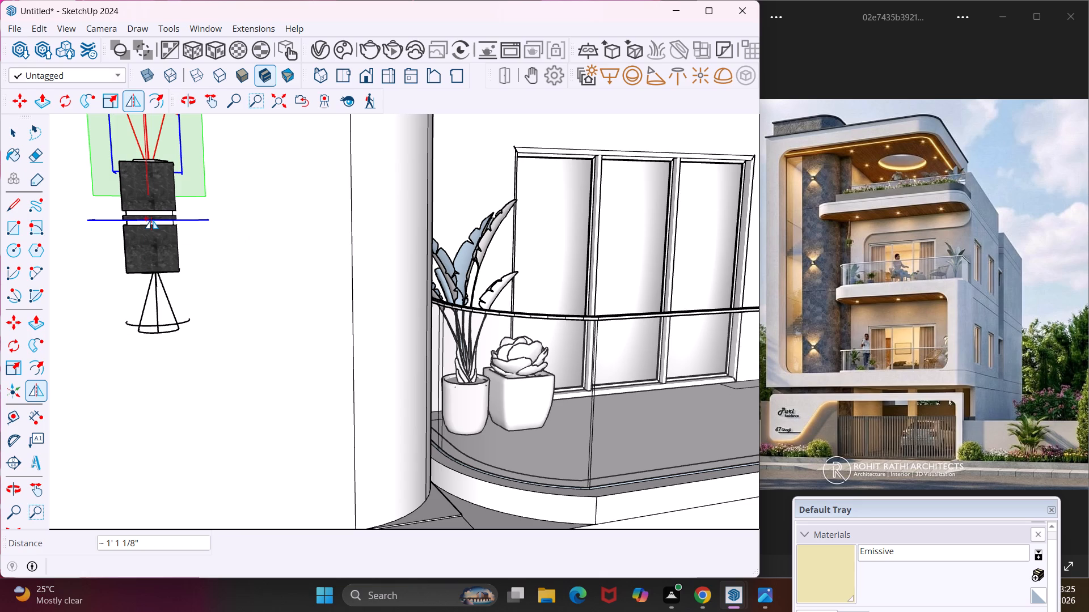
scroll(140, 224, "down", 9)
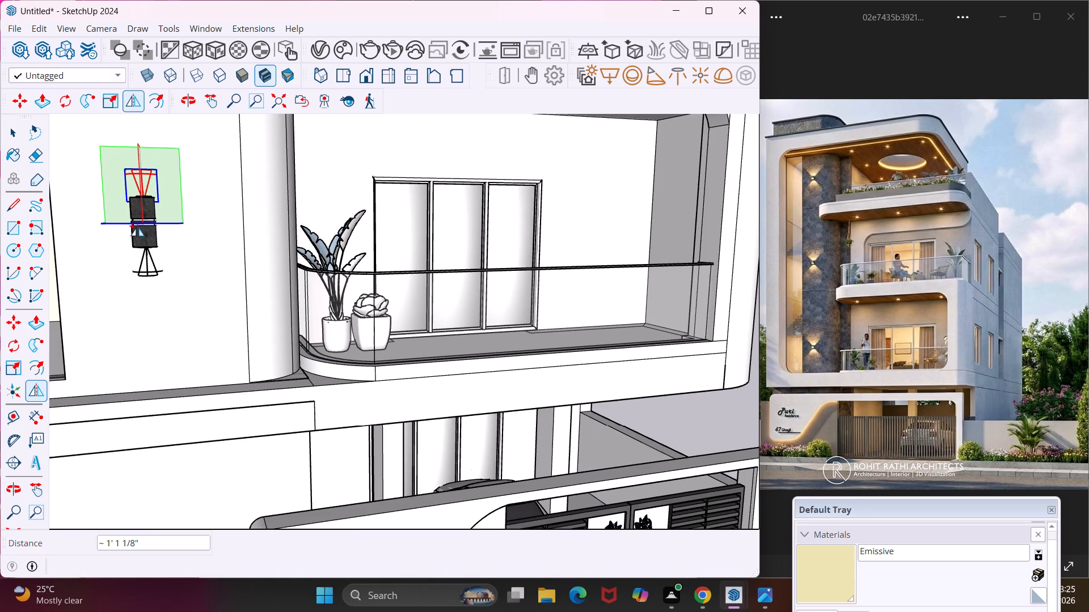
key("Escape")
key("space")
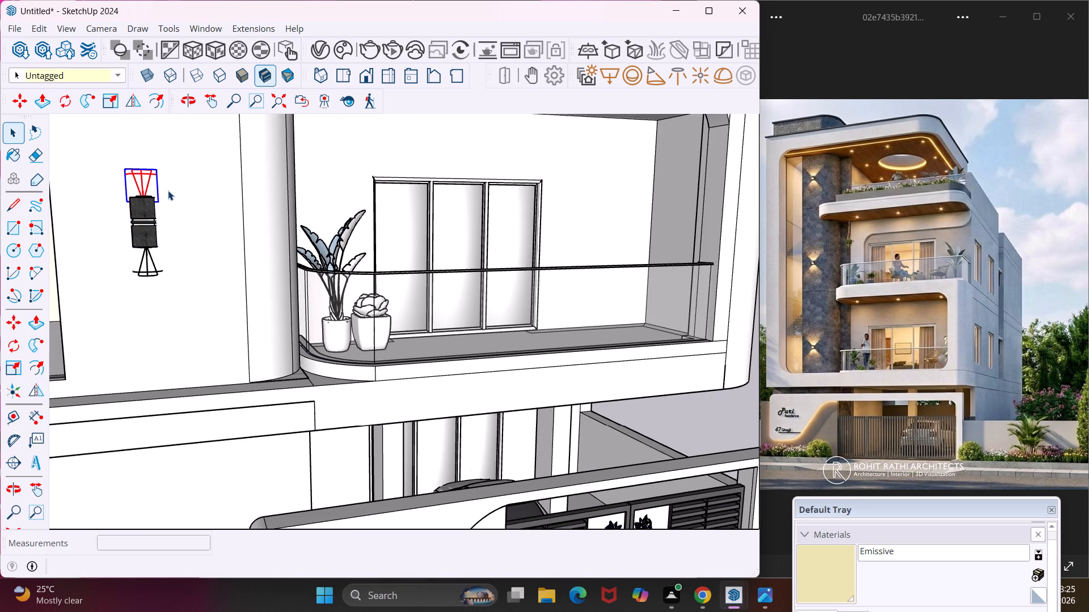
Copy the wall light with both its spot lights straight up the front wall about 10' 1 5/8", beside the middle balcony.
scroll(168, 190, "up", 2)
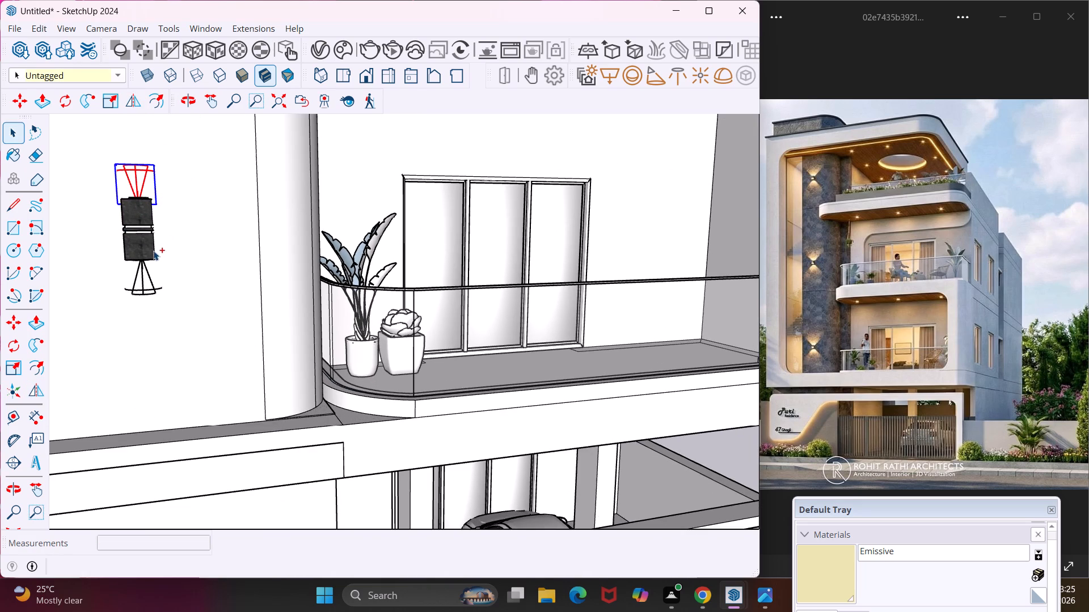
left_click(150, 250, "ctrl")
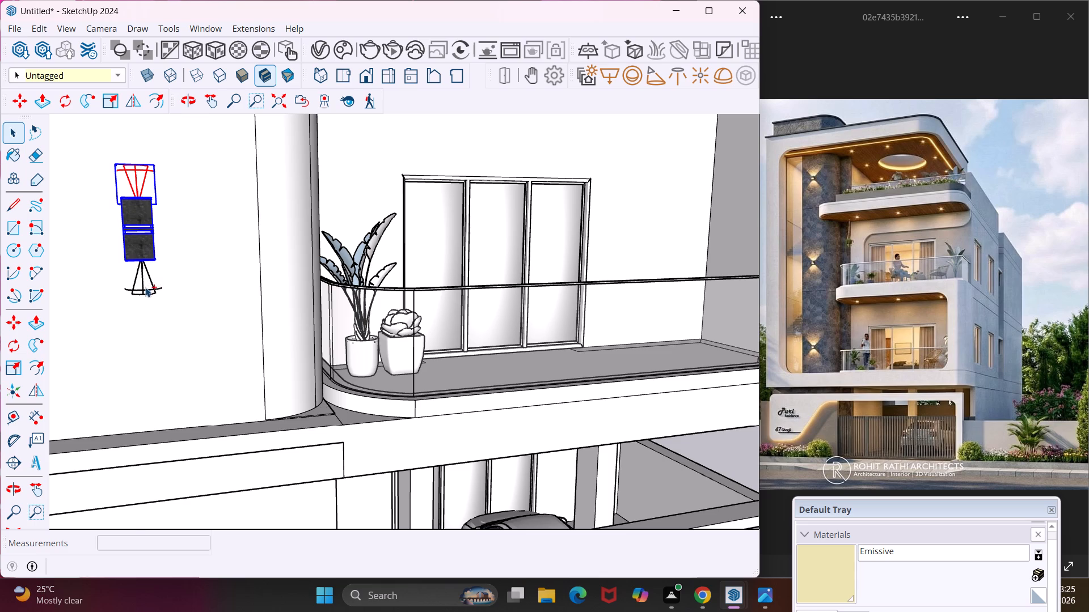
scroll(143, 289, "up", 13, "ctrl")
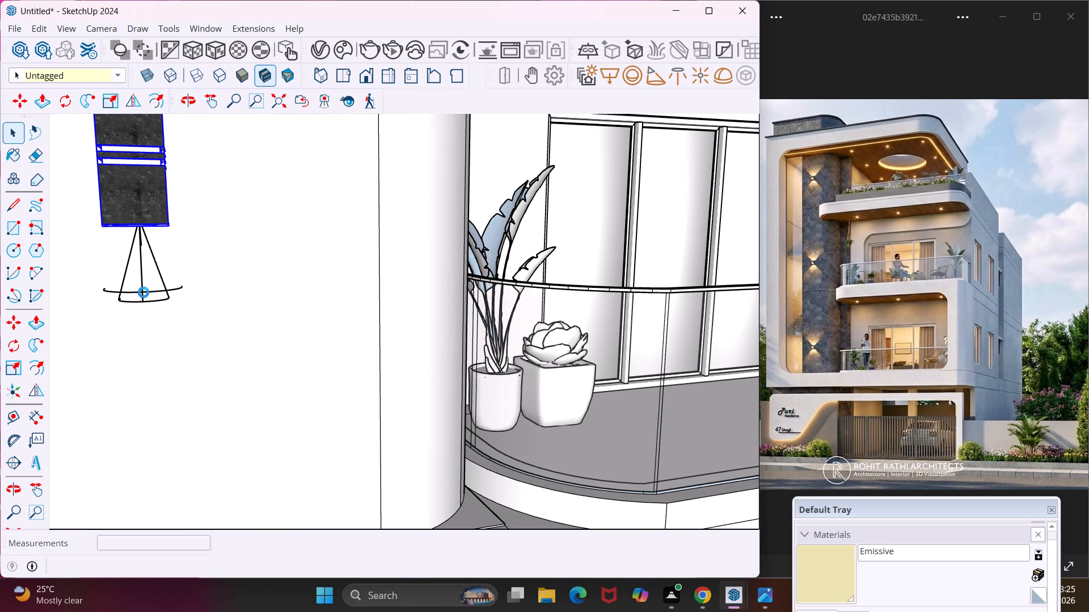
scroll(143, 292, "up", 8, "ctrl")
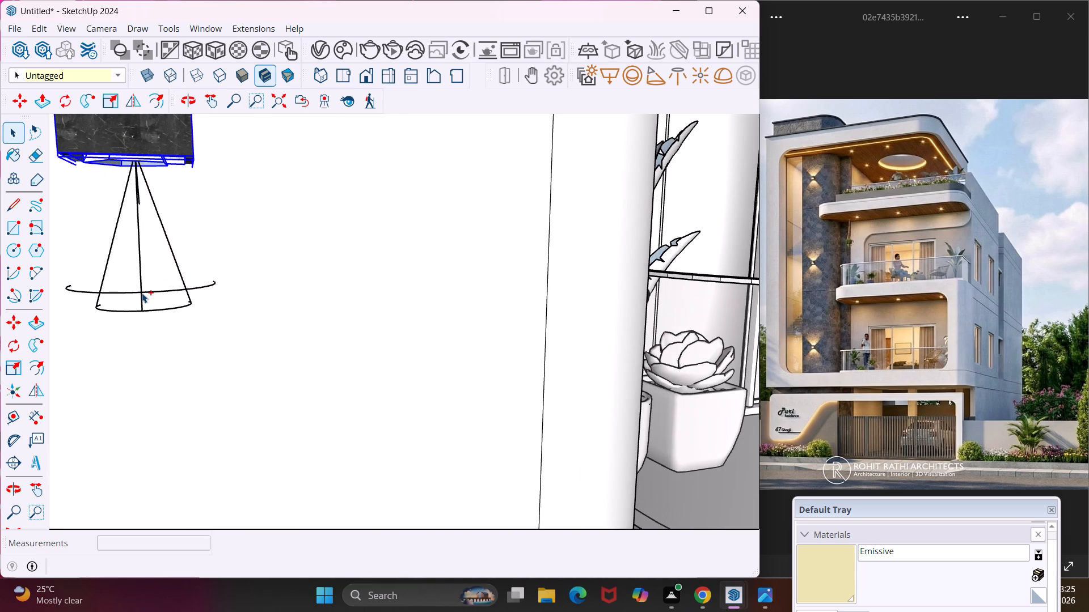
left_click(140, 292, "ctrl")
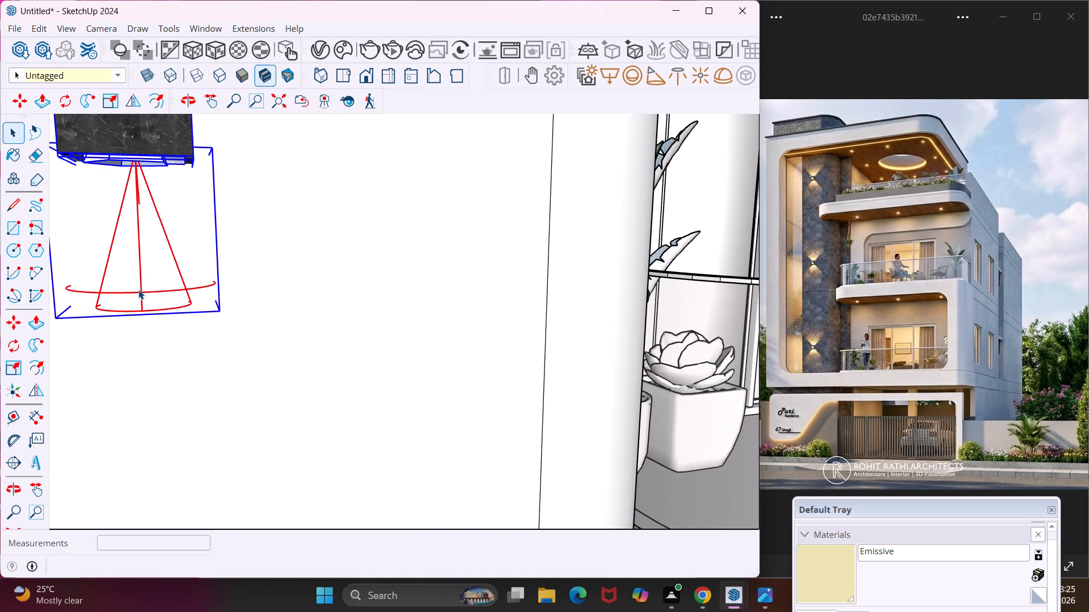
scroll(138, 290, "down", 18)
scroll(141, 289, "down", 5)
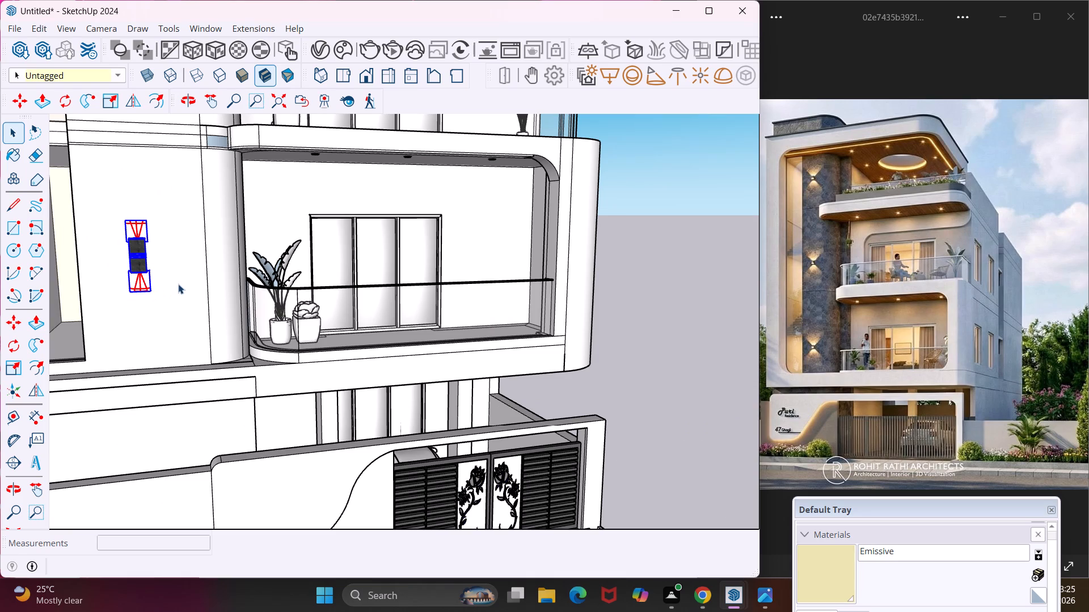
key("m")
left_click(183, 277)
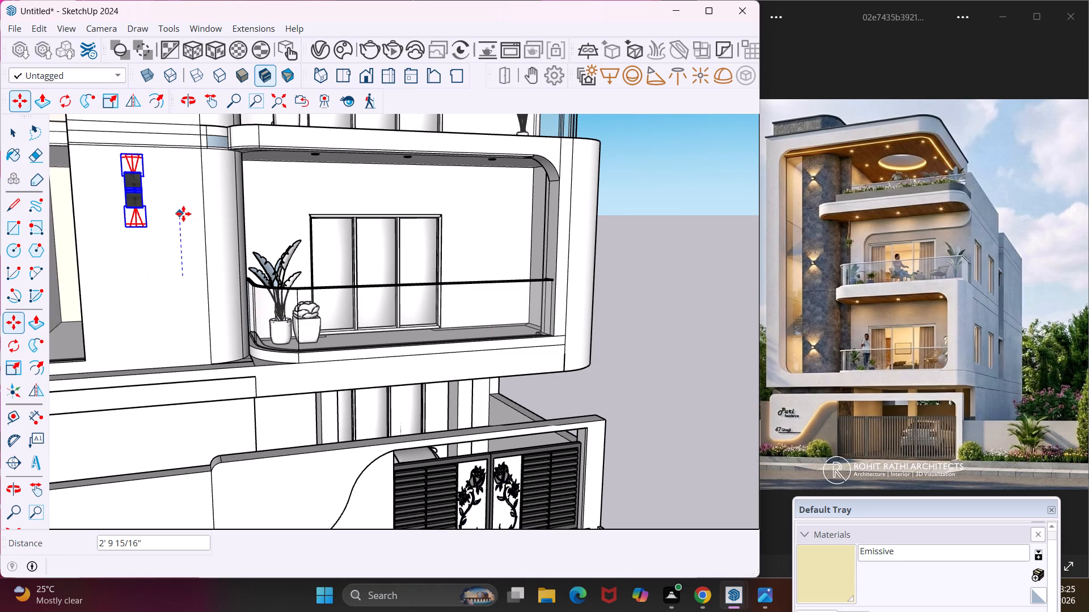
middle_click_drag(180, 215, 179, 255)
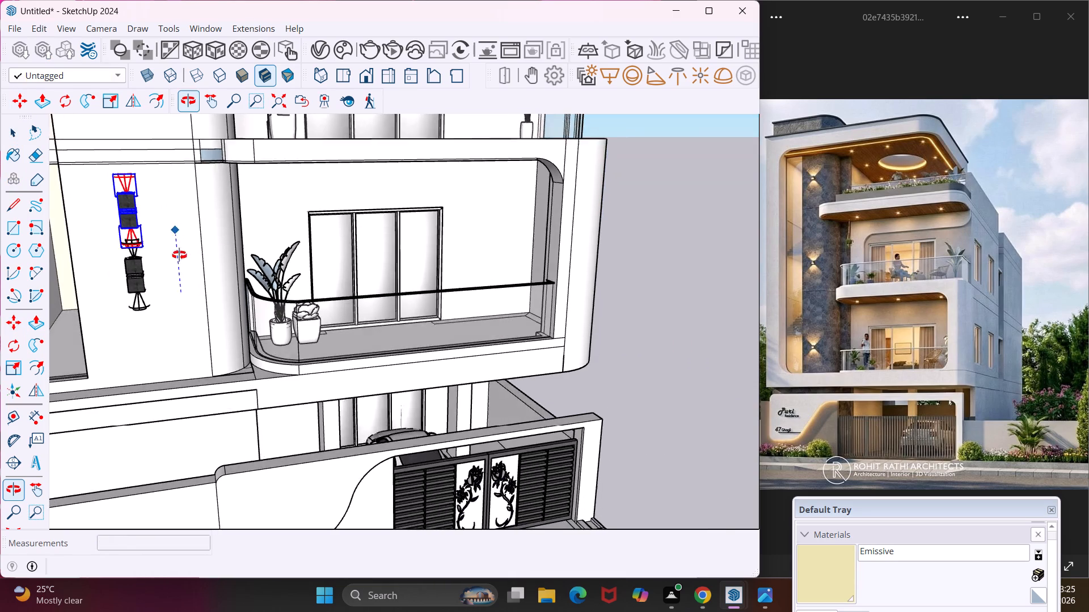
middle_click_drag(179, 255, 180, 274)
scroll(174, 270, "down", 10)
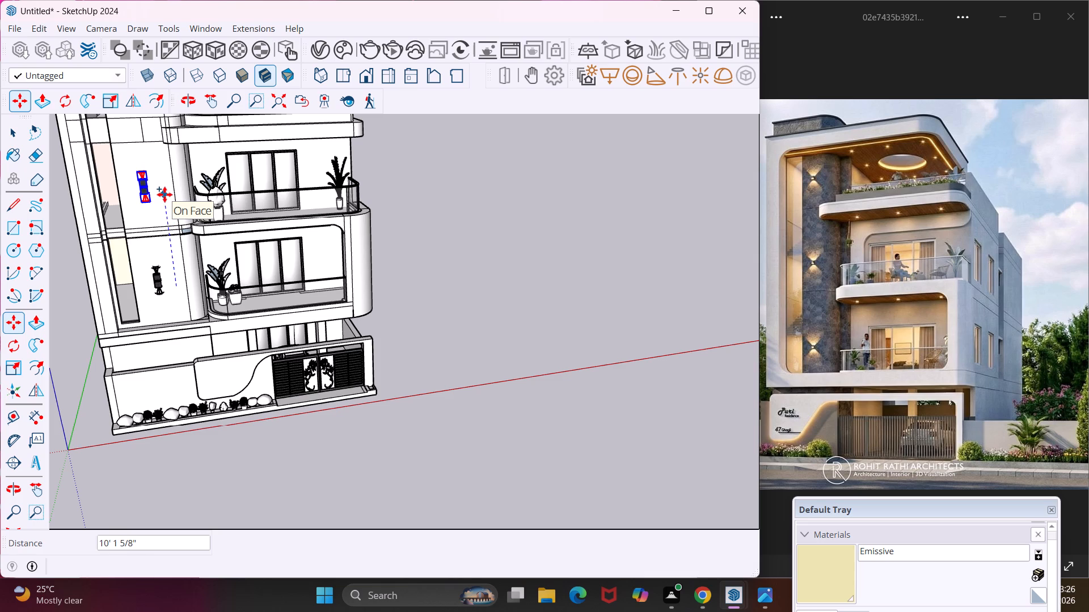
left_click(164, 194)
Copy the middle wall light and its spot lights up another 11' 10 5/8" or so, to the top-floor section of the wall.
left_click(163, 190)
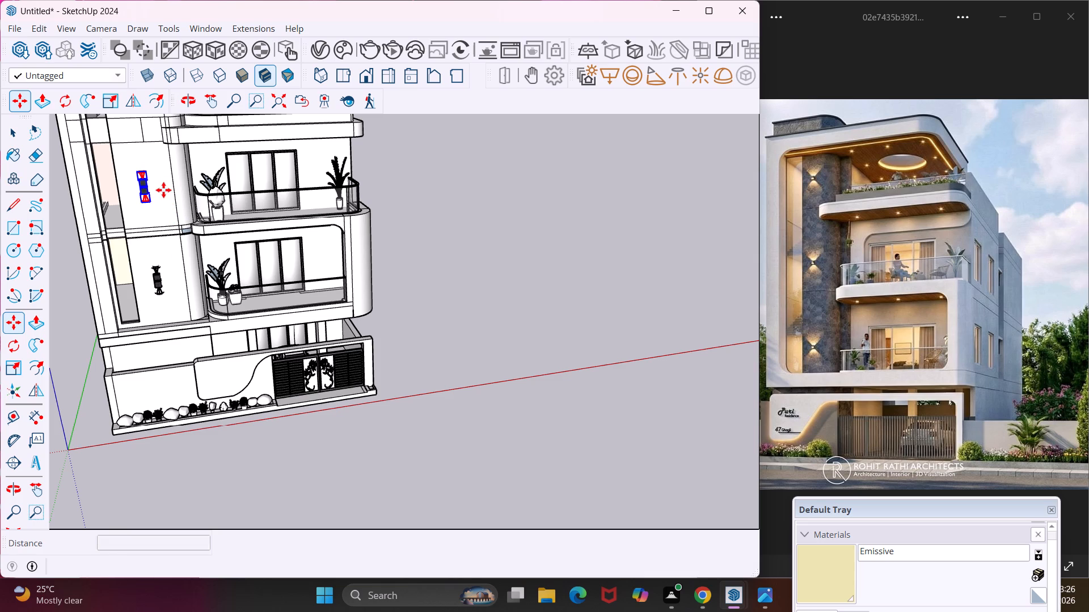
middle_click_drag(162, 158, 164, 189)
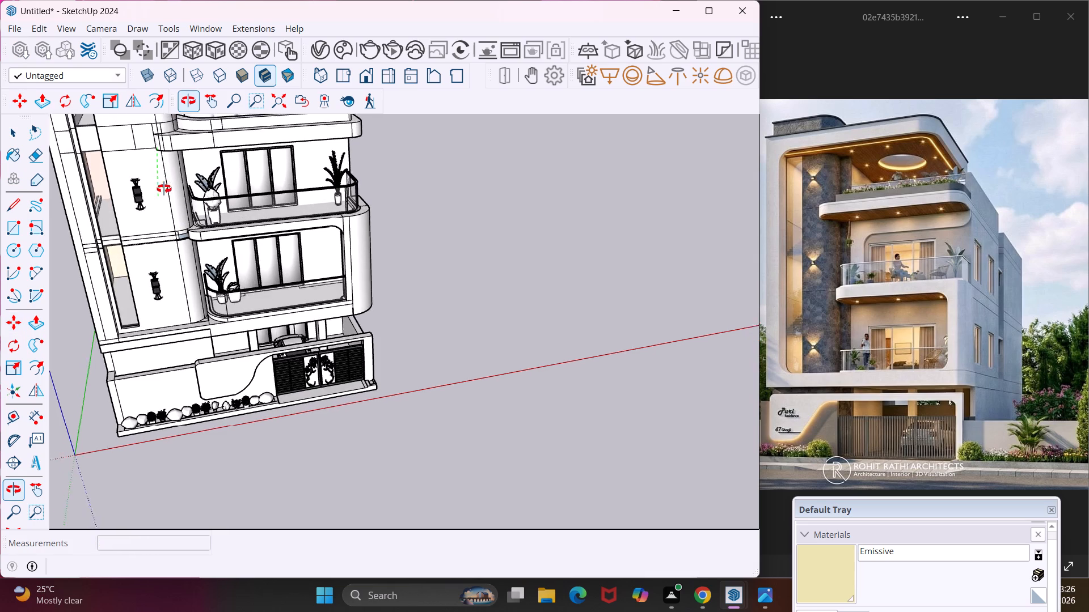
middle_click_drag(164, 189, 170, 209)
scroll(166, 205, "down", 9)
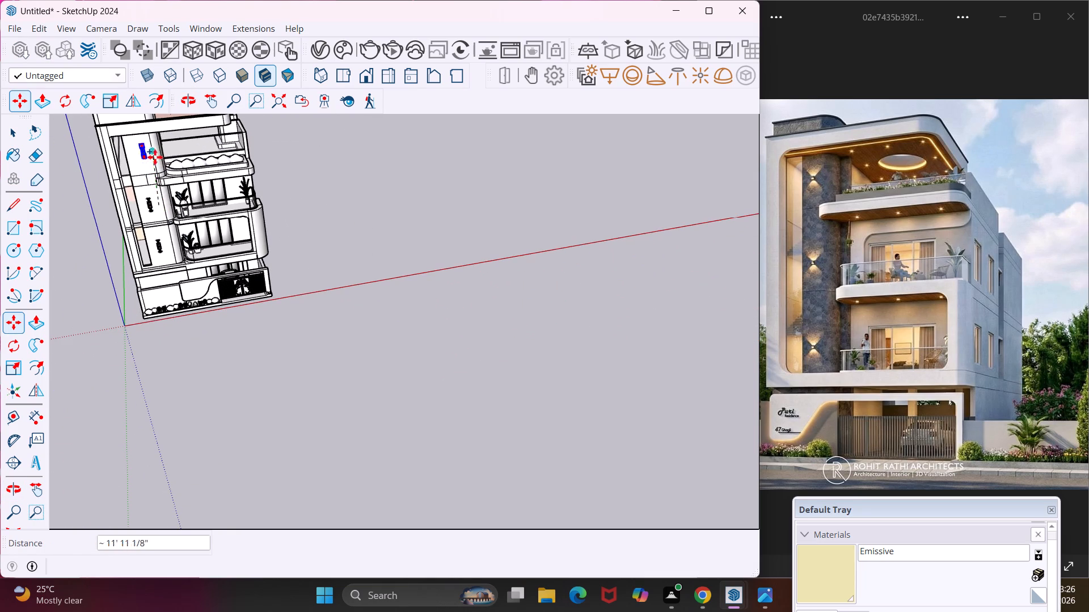
scroll(147, 152, "up", 3)
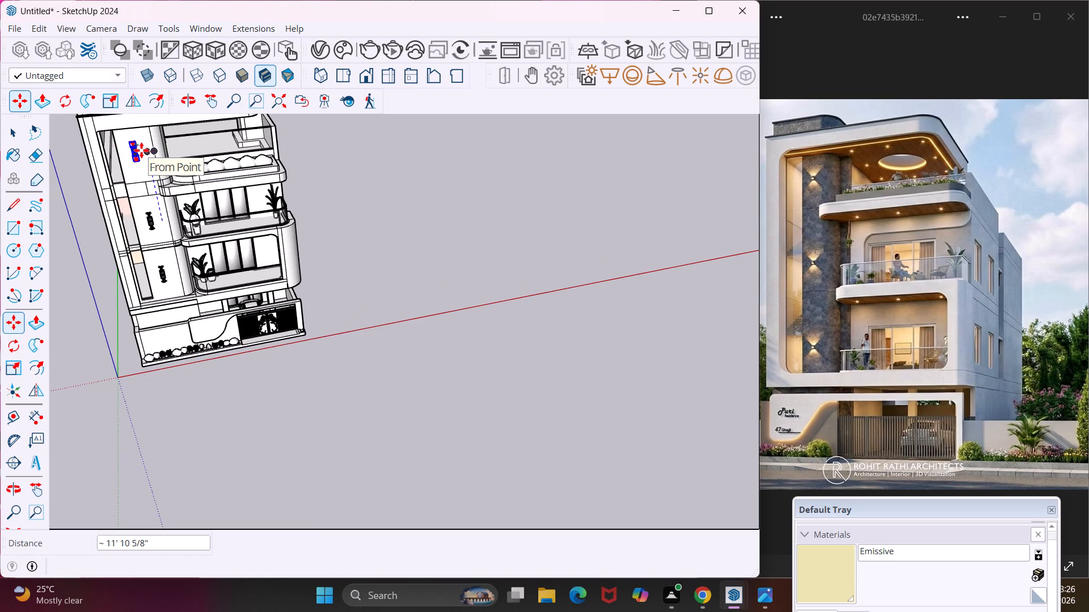
left_click(141, 150)
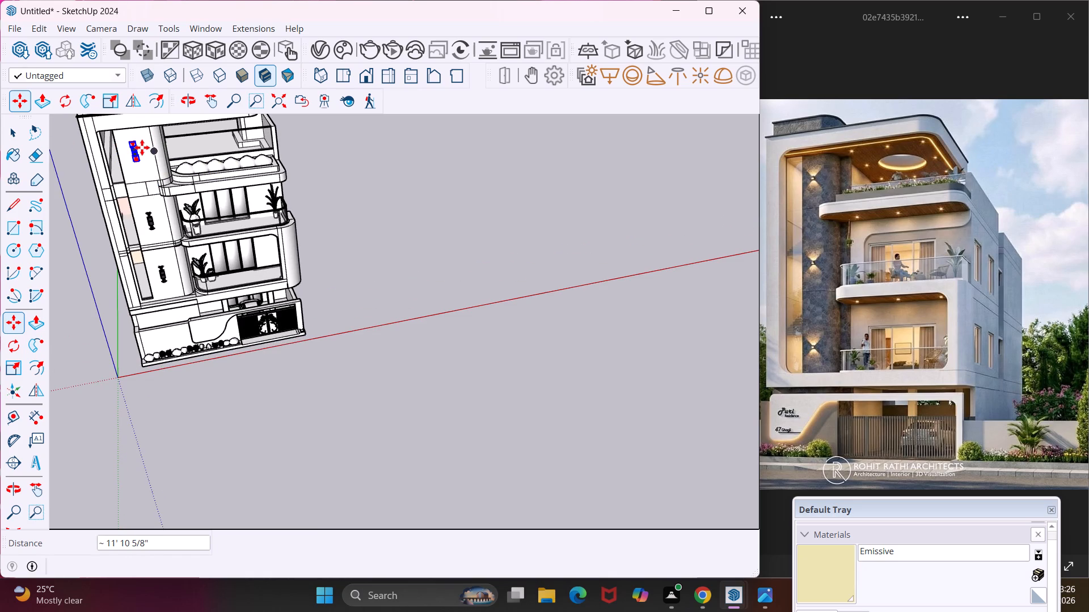
key("Escape")
key("space")
Set the wall light's V-Ray Spot Light to a penumbra angle of 51.67 and a cone angle of 68.2.
scroll(146, 210, "up", 2)
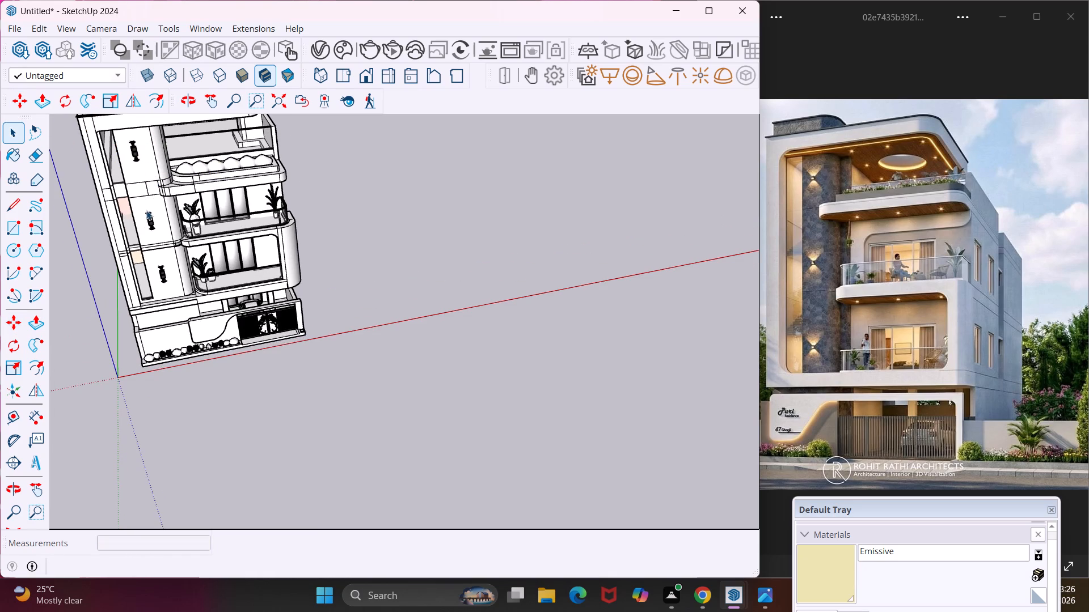
scroll(146, 210, "up", 17)
left_click(162, 230)
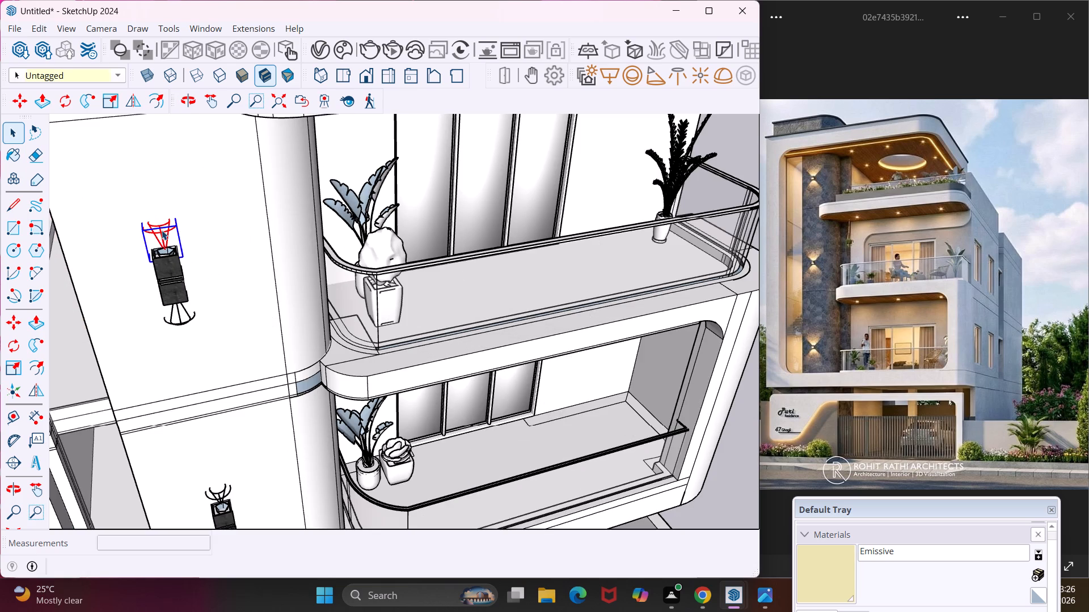
left_click(311, 57)
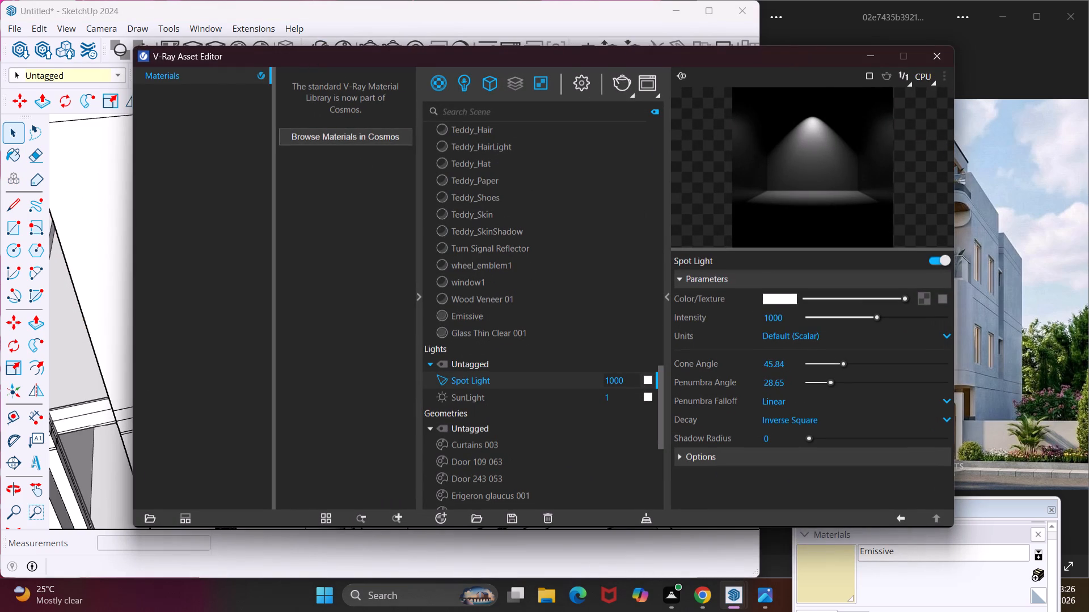
left_click_drag(828, 379, 822, 382)
left_click_drag(832, 385, 831, 385)
left_click_drag(831, 385, 846, 389)
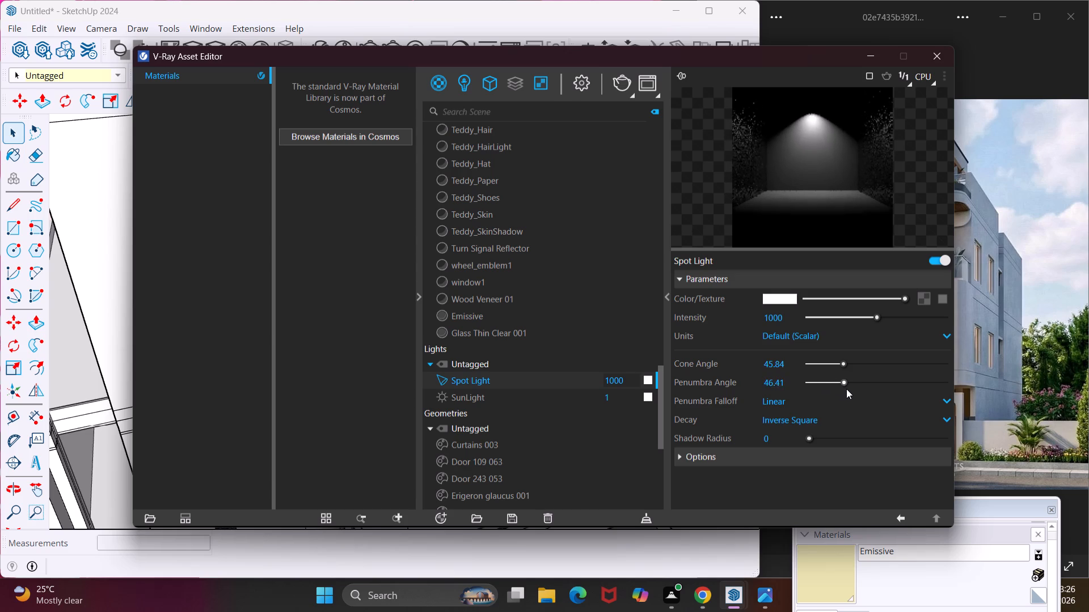
left_click_drag(846, 389, 848, 389)
left_click_drag(843, 367, 849, 366)
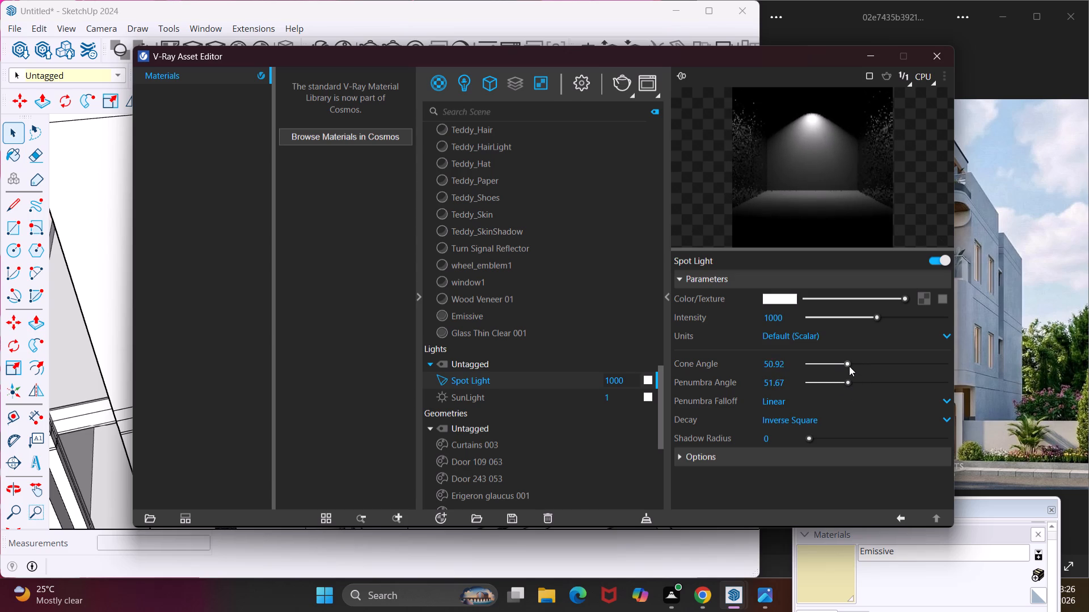
left_click_drag(849, 366, 860, 366)
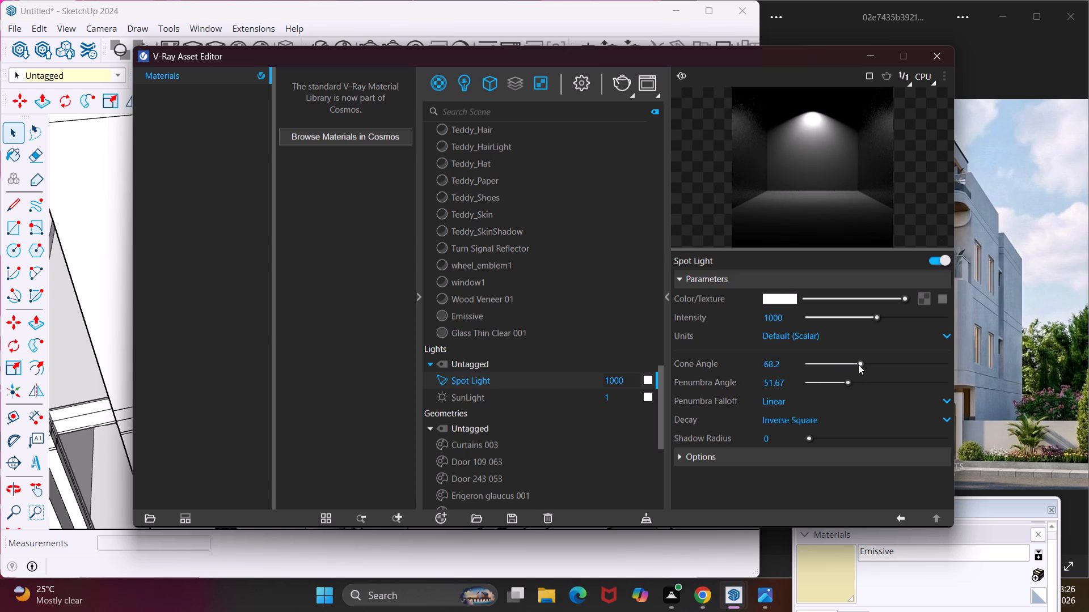
Set the Spot Light's intensity to 791.2 and its colour to a pale warm yellow.
left_click(788, 321)
left_click_drag(874, 317, 873, 317)
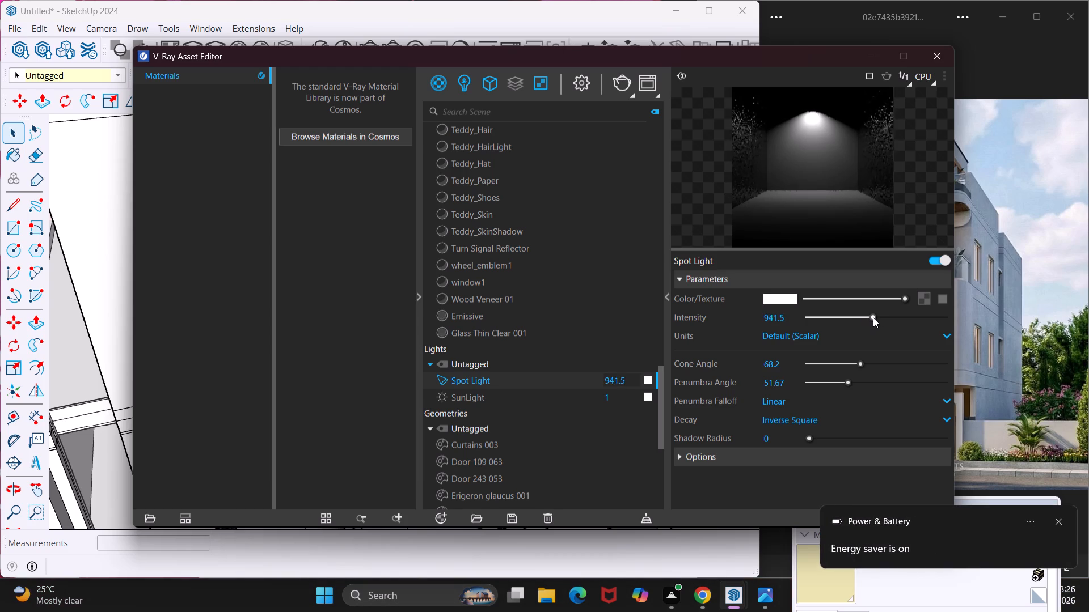
left_click_drag(873, 317, 863, 320)
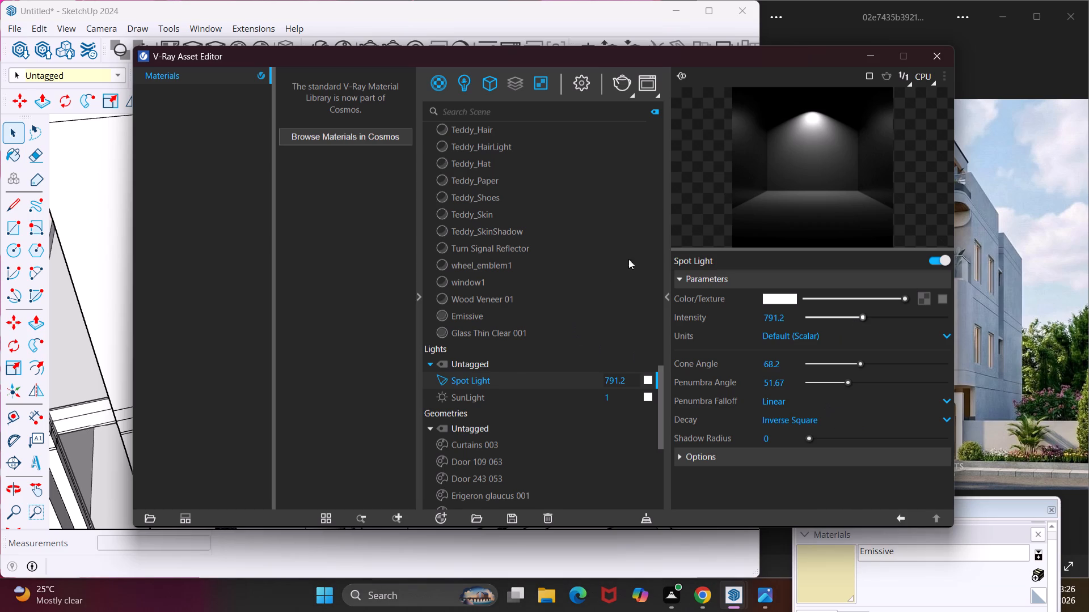
left_click(773, 304)
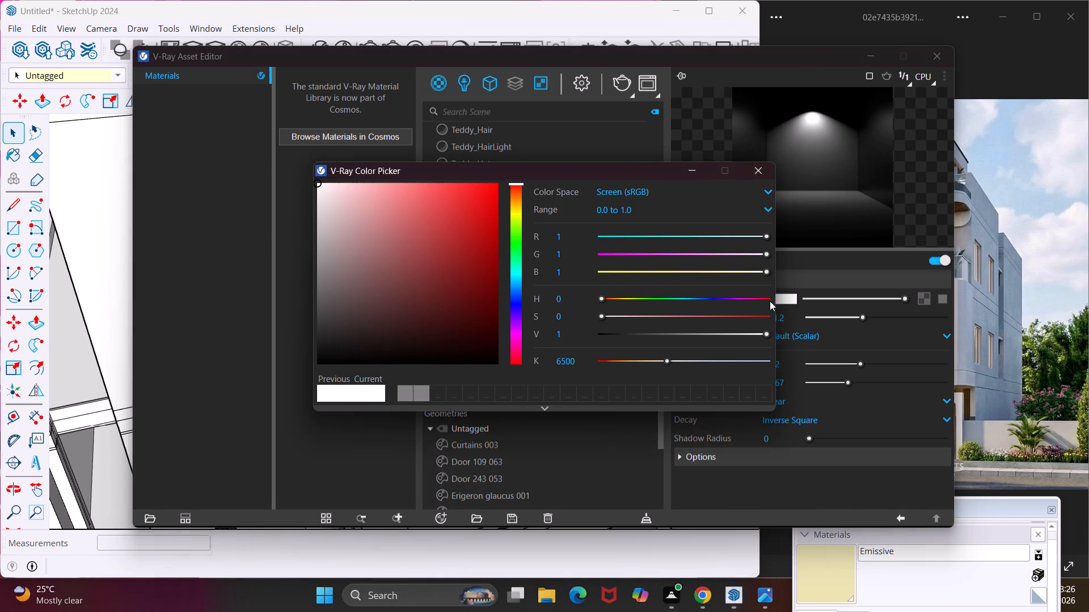
left_click(514, 215)
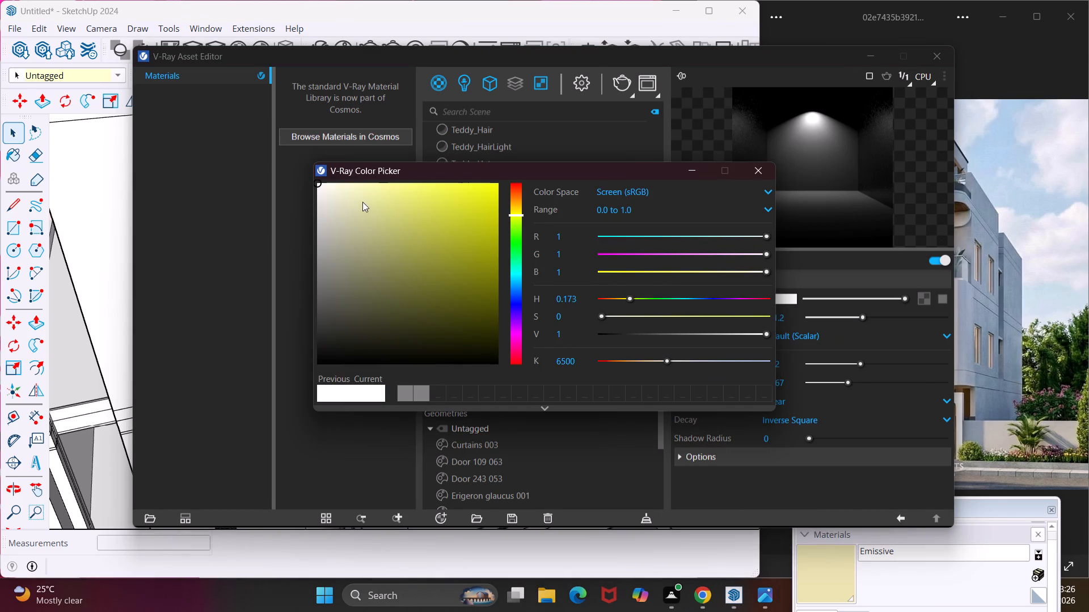
left_click(362, 202)
left_click(757, 172)
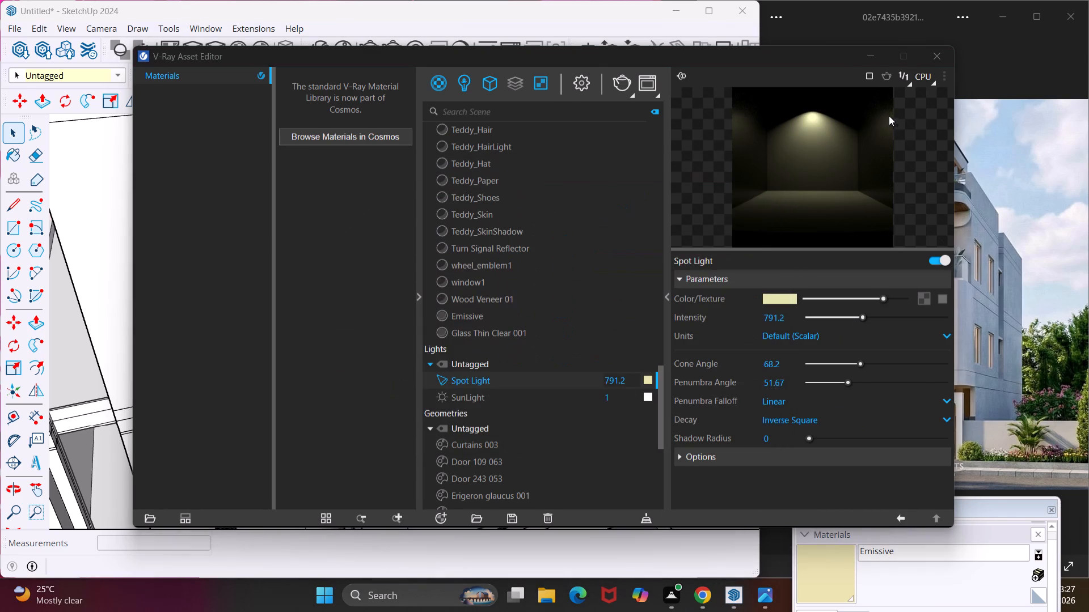
left_click(871, 61)
Paint the lower curved edge strip of the boundary wall's raised panel with the Emissive material.
scroll(422, 284, "down", 5)
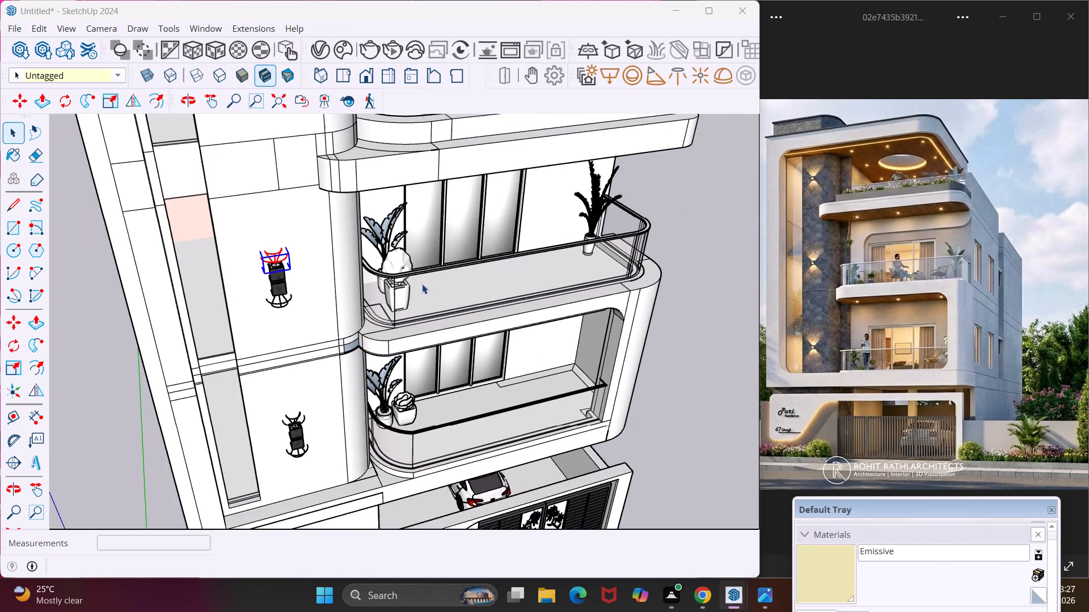
scroll(421, 286, "down", 3)
left_click(638, 313)
middle_click_drag(643, 313, 575, 210)
scroll(546, 248, "down", 4)
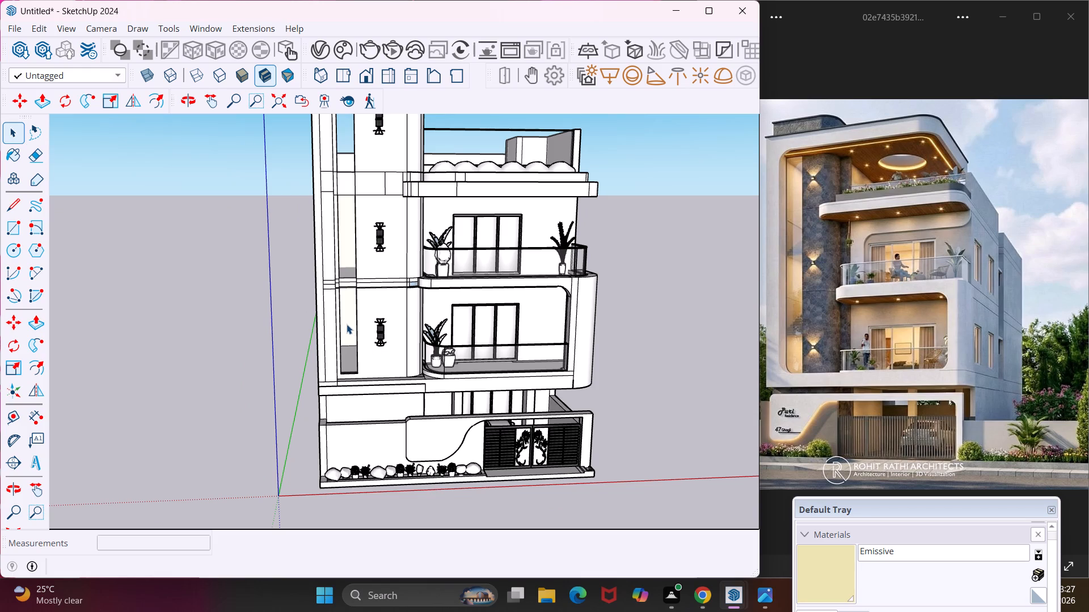
middle_click_drag(347, 324, 237, 341)
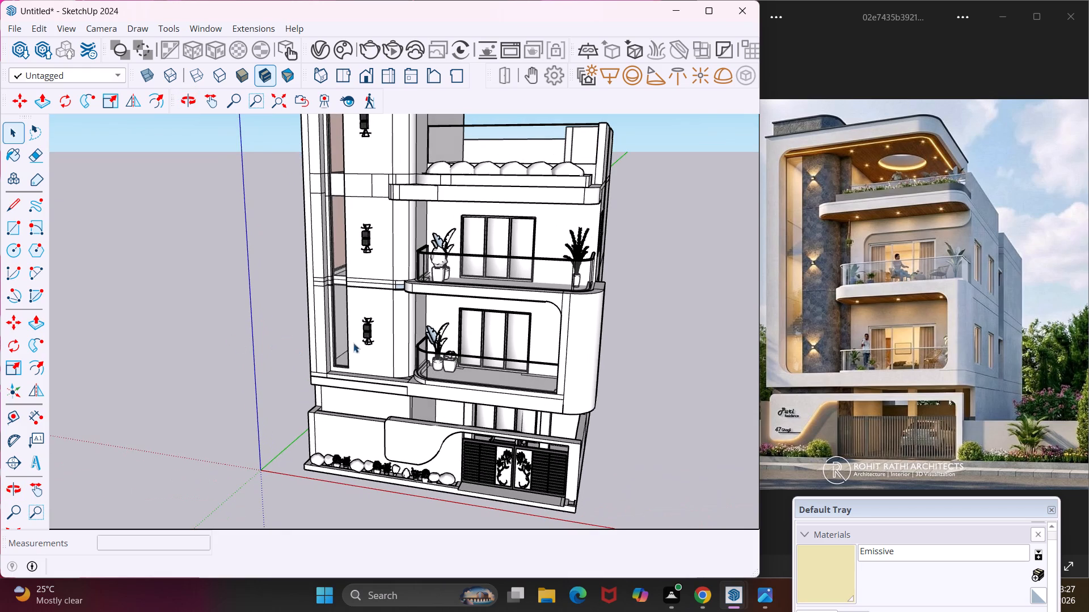
scroll(361, 337, "down", 4)
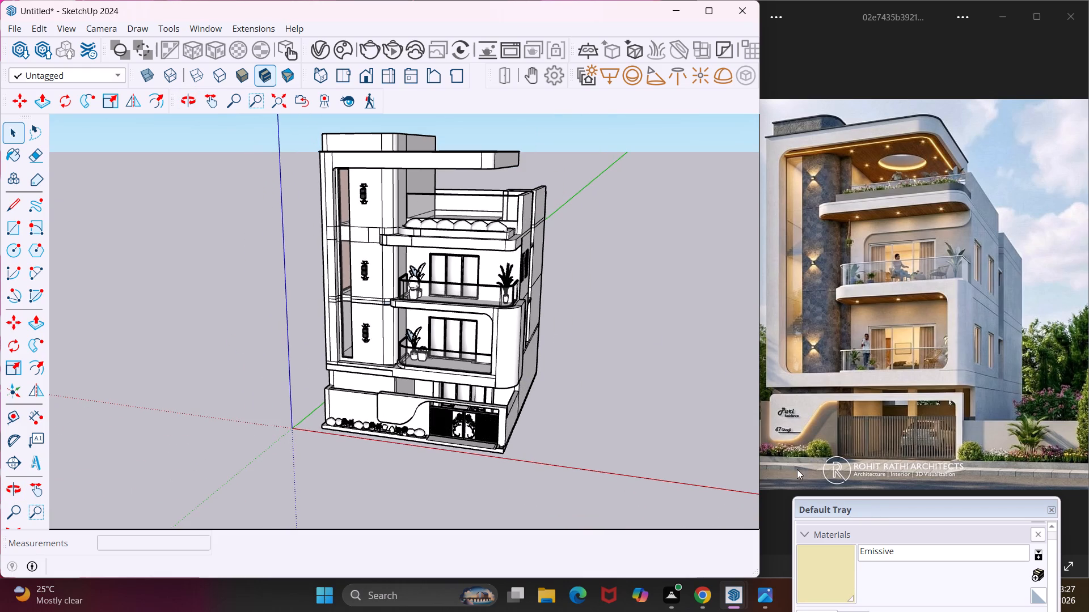
left_click(828, 569)
scroll(386, 415, "up", 14)
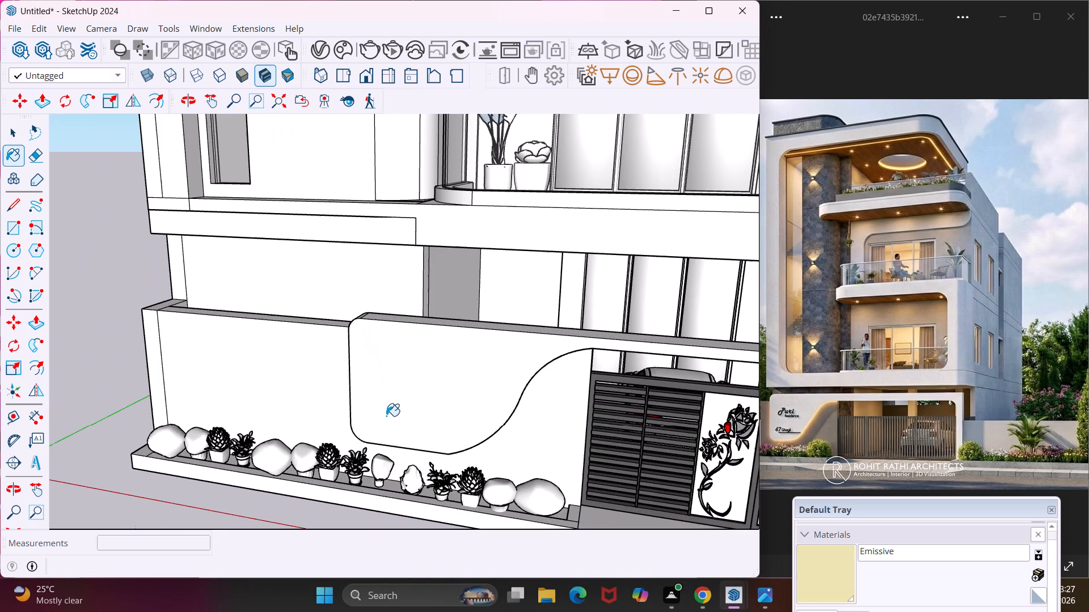
middle_click_drag(386, 416, 433, 207)
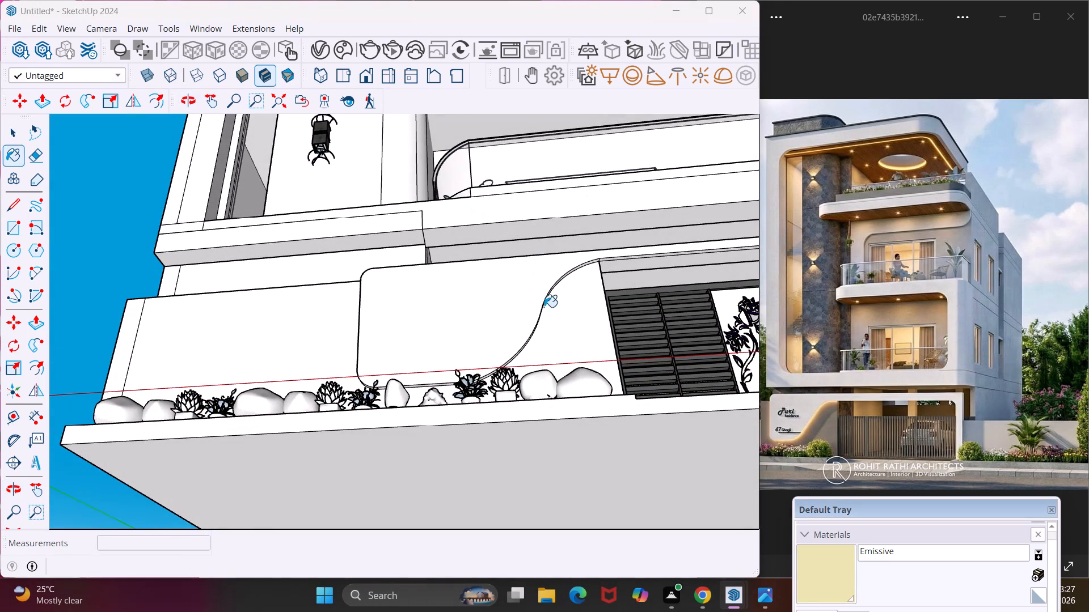
scroll(529, 346, "up", 14)
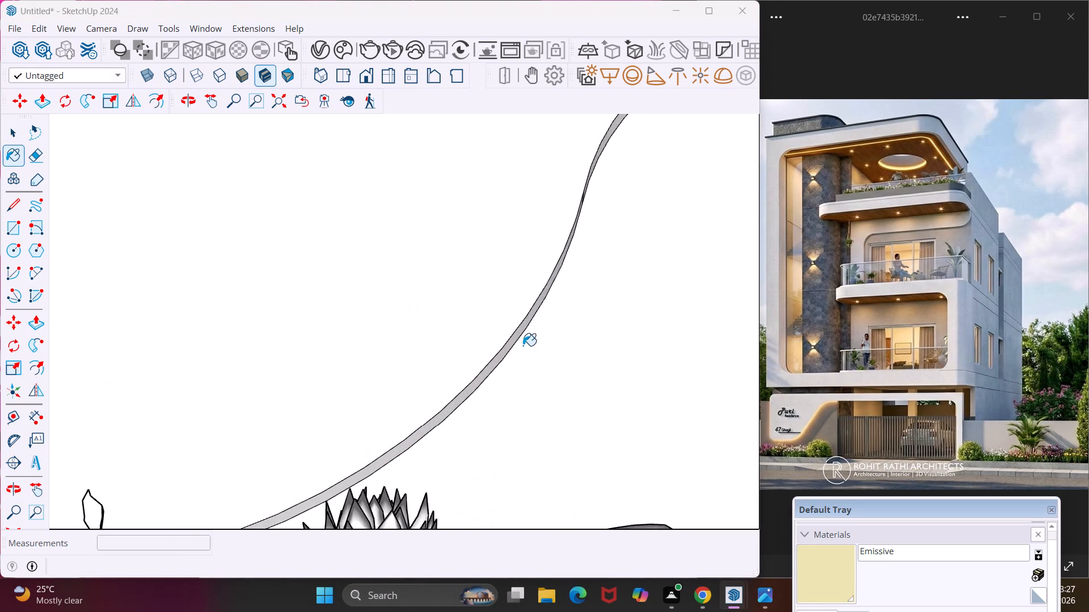
scroll(523, 346, "up", 4)
left_click(516, 334)
Paint the straight bottom edge strip of the boundary wall panel with the Emissive material.
scroll(516, 334, "down", 6)
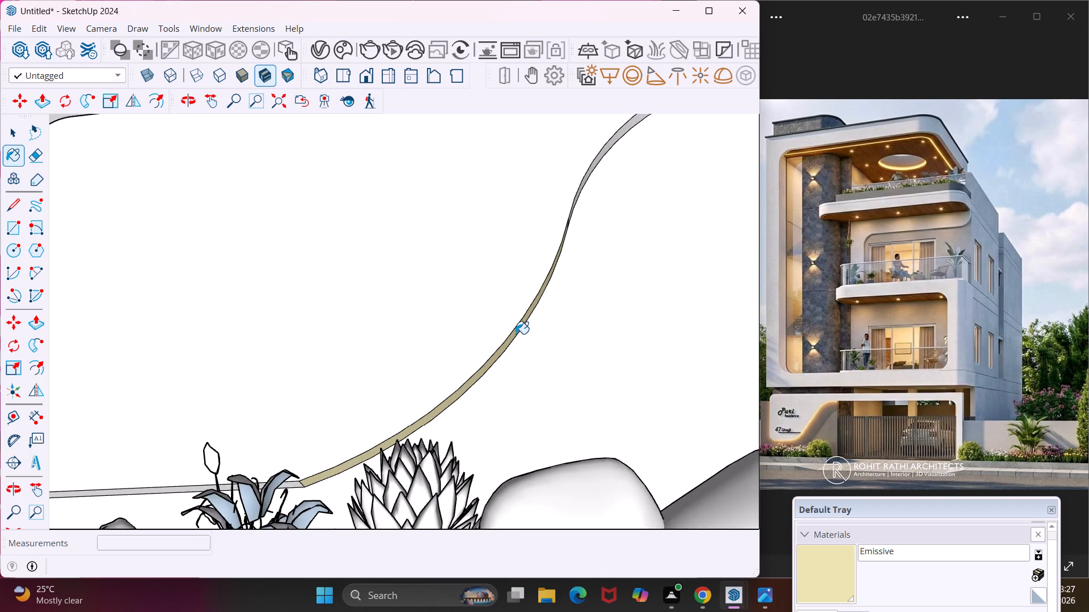
scroll(516, 334, "down", 2)
scroll(246, 458, "up", 6)
middle_click_drag(246, 459, 264, 461)
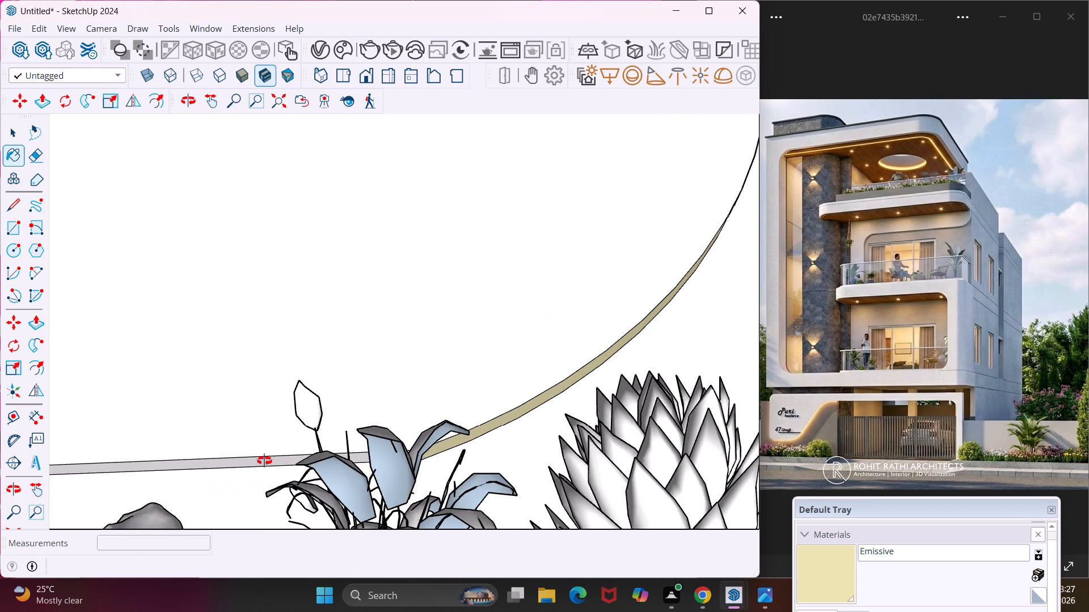
middle_click_drag(264, 461, 354, 454)
scroll(354, 452, "up", 5)
left_click(354, 452)
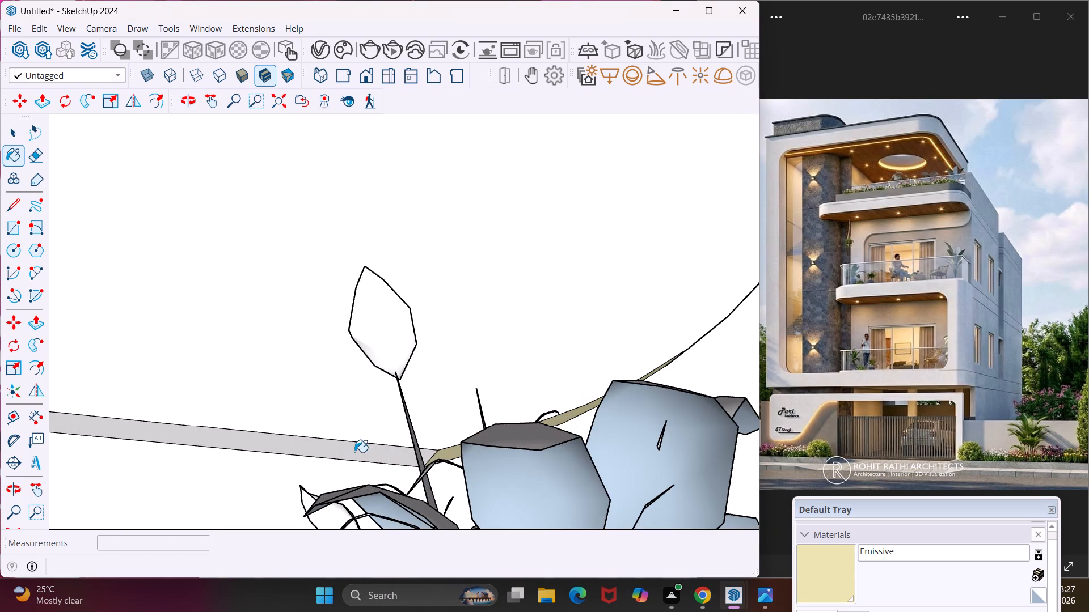
Paint the upper curved edge strip of the boundary wall panel, up to the gate opening, with the Emissive material.
middle_click_drag(344, 449, 291, 485)
scroll(286, 456, "down", 5)
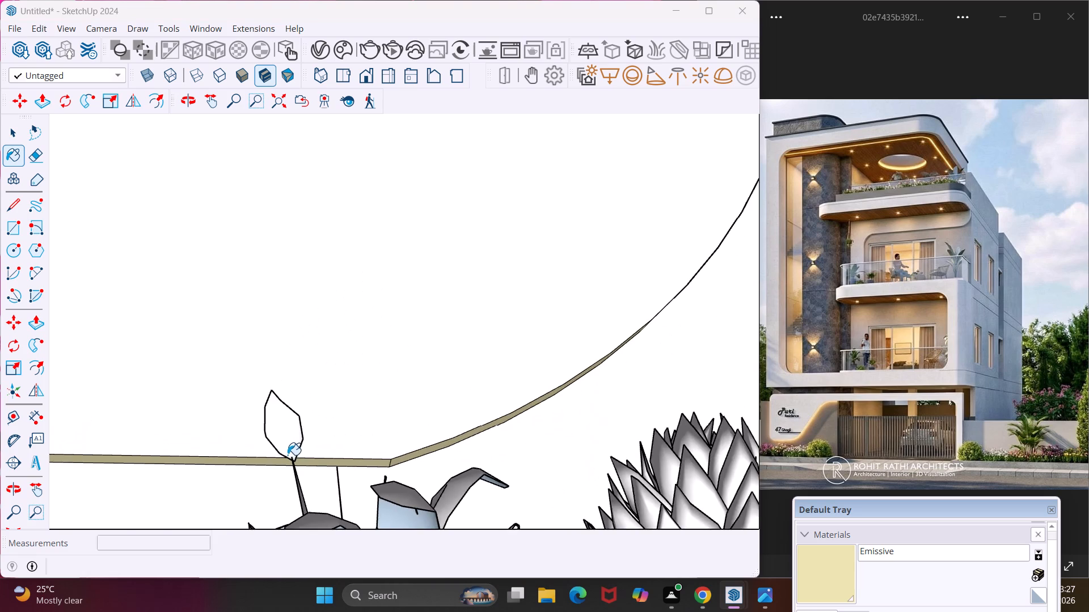
scroll(288, 454, "down", 16)
scroll(489, 296, "up", 3)
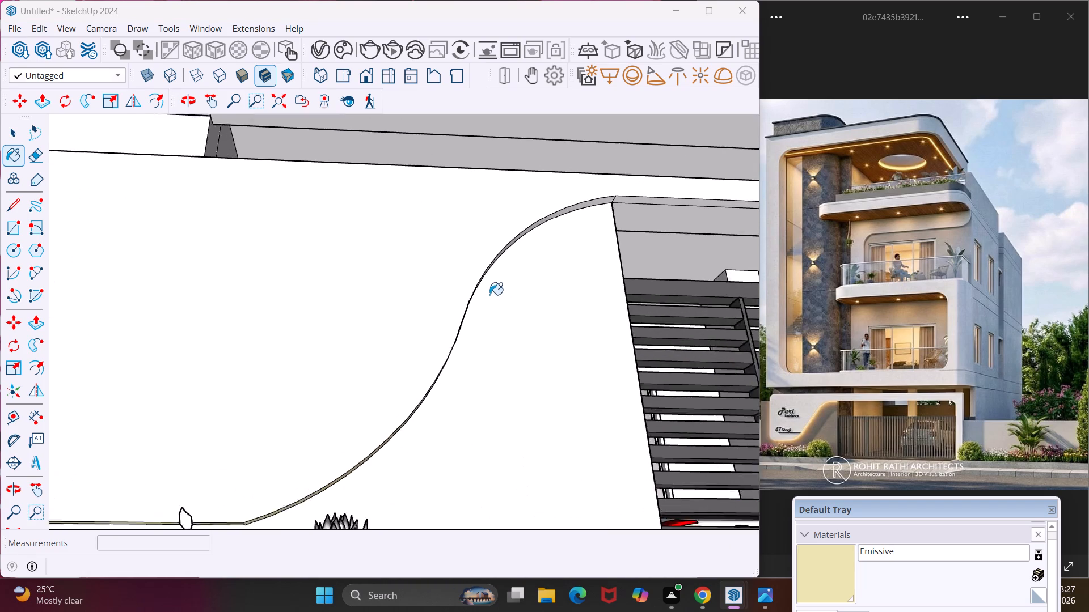
scroll(489, 295, "up", 2)
middle_click_drag(489, 294, 345, 324)
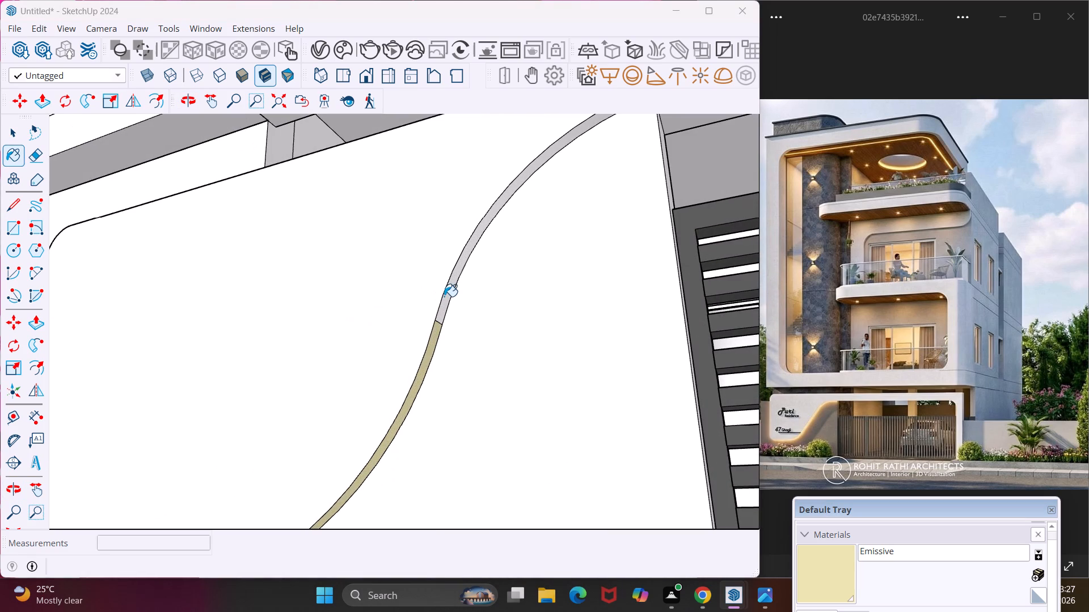
left_click(447, 294)
Paint the boundary wall panel's vertical edge strip, on the side away from the gate, and its lower rounded corner with Emissive.
scroll(427, 295, "down", 5)
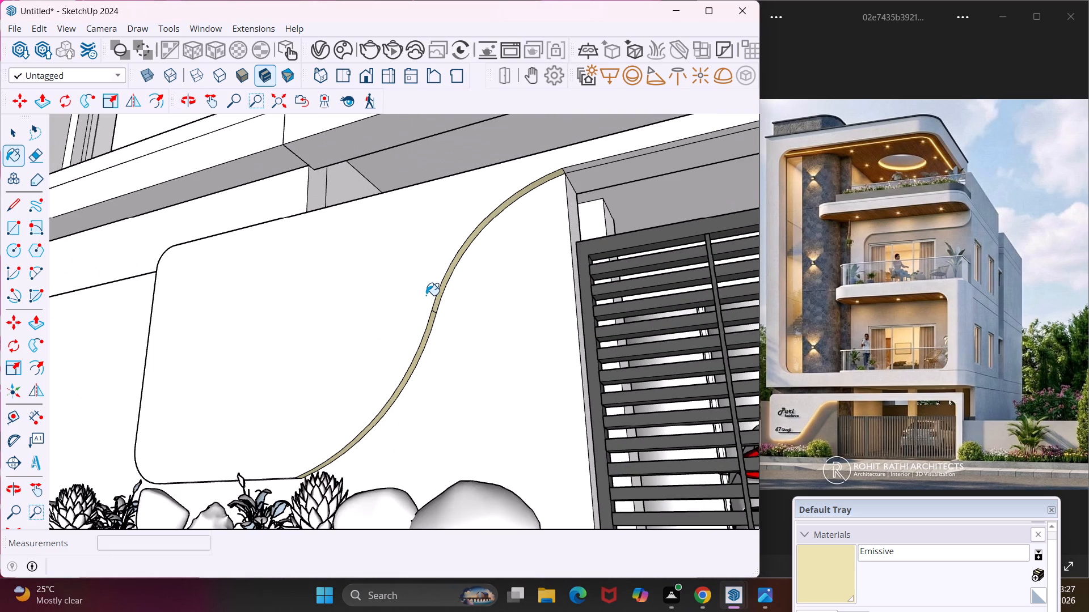
middle_click_drag(438, 303, 476, 307)
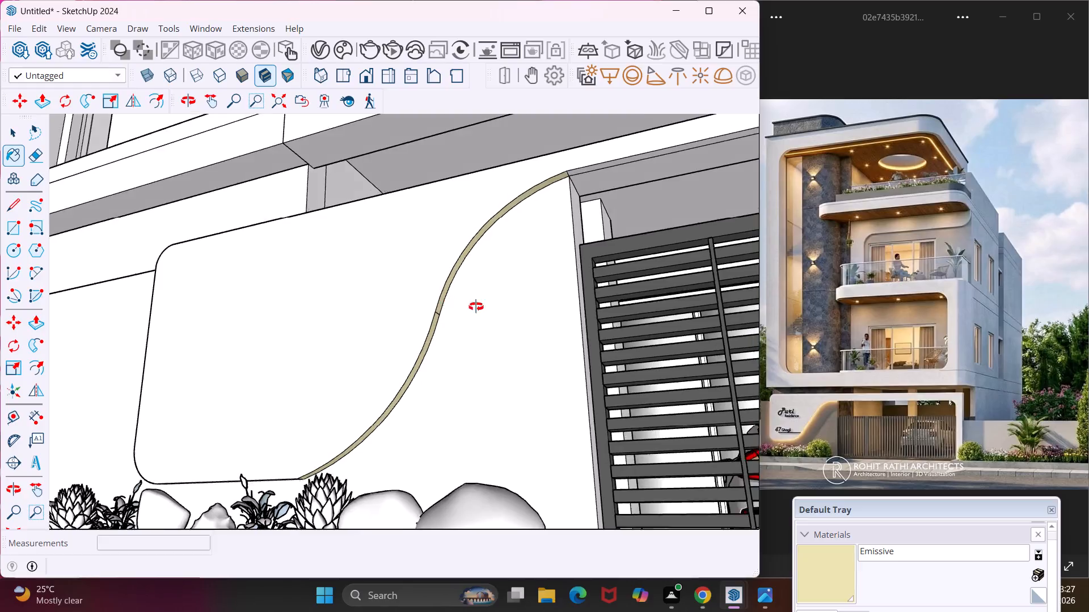
middle_click_drag(476, 307, 740, 377)
scroll(740, 377, "down", 1)
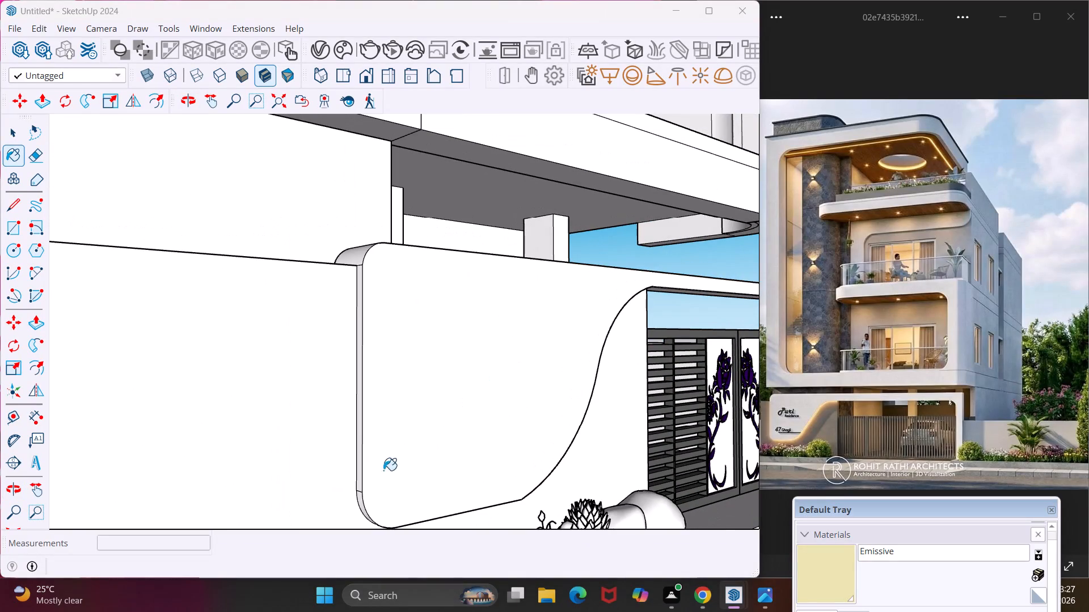
scroll(362, 509, "up", 8)
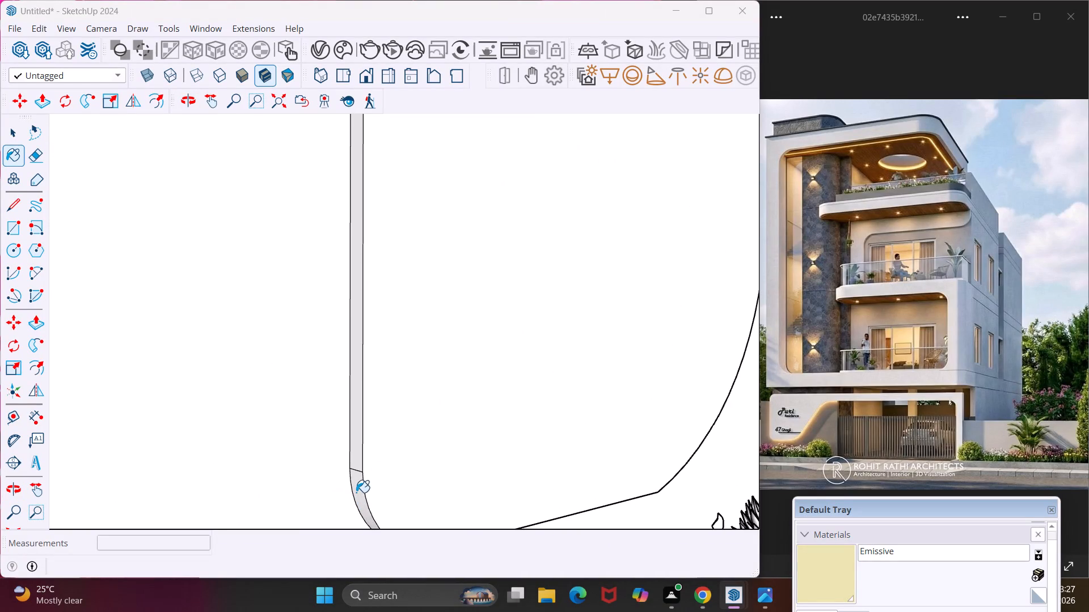
left_click(356, 491)
left_click(360, 450)
scroll(348, 445, "down", 3)
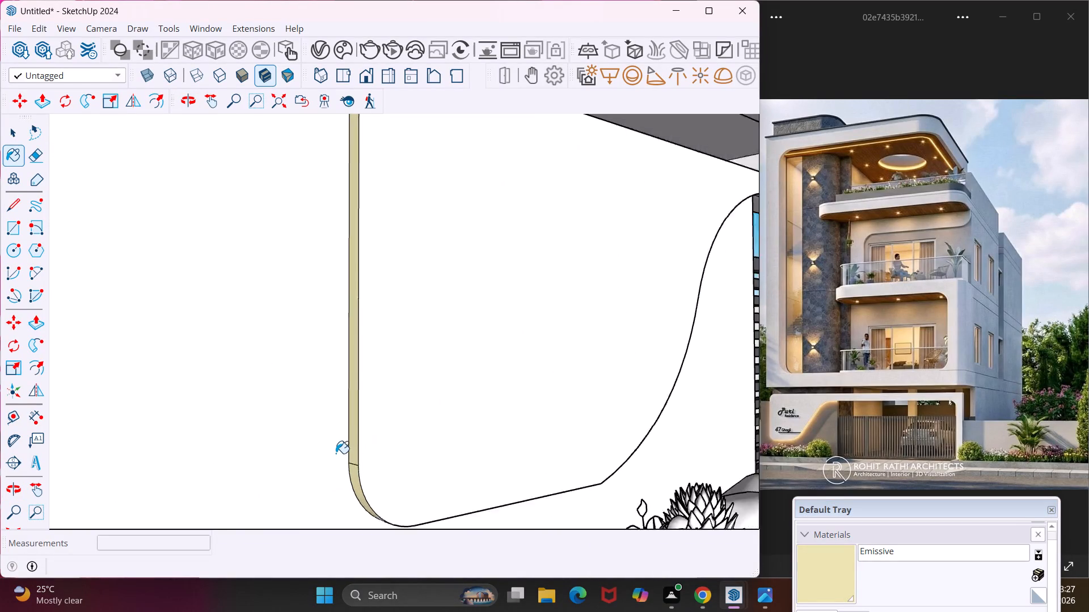
scroll(336, 453, "down", 12)
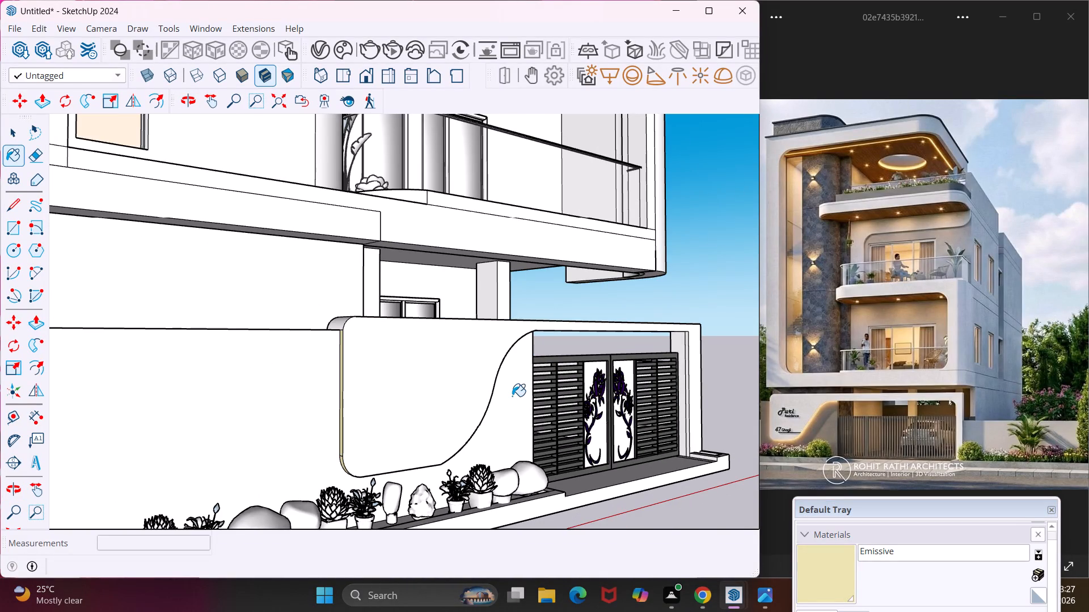
key("Escape")
key("space")
Import Chair 288 019 from Chaos Cosmos's downloaded Chairs & stools and place it on the lowest balcony's floor, at the end opposite the planters.
middle_click_drag(535, 379, 530, 379)
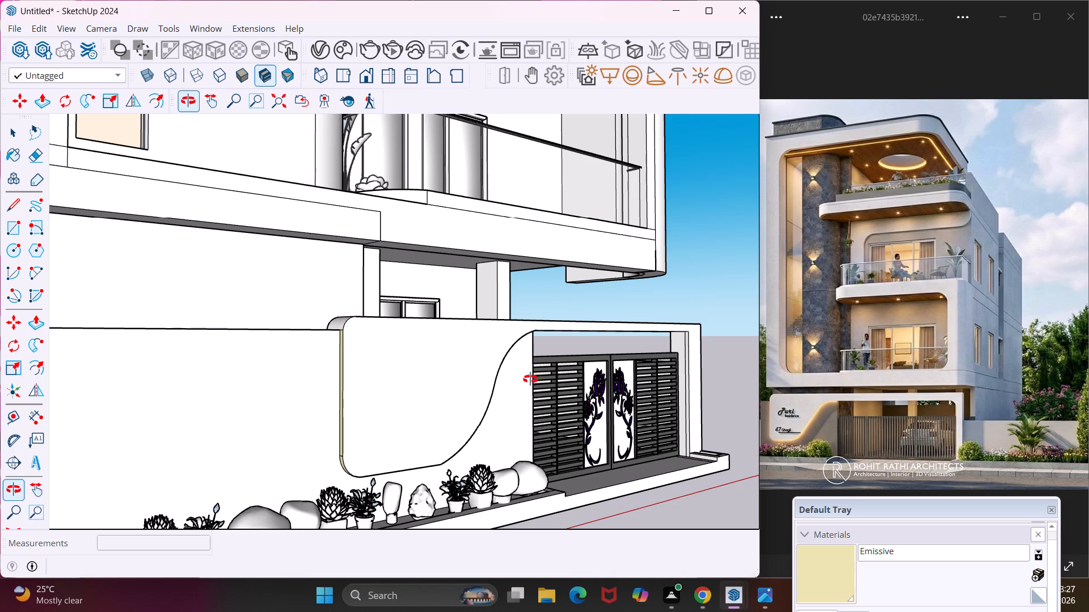
middle_click_drag(530, 379, 372, 421)
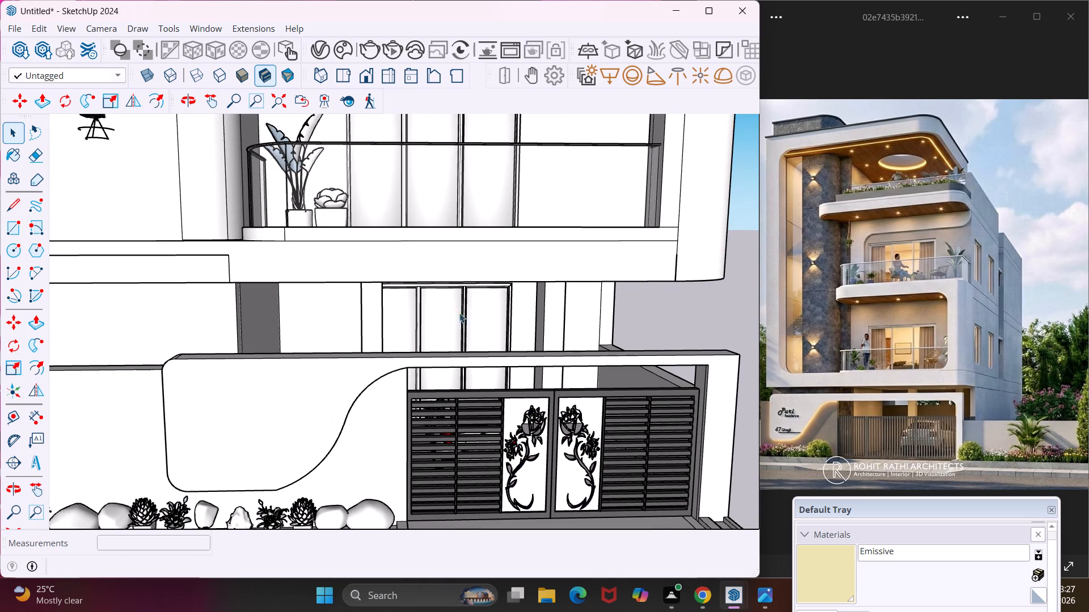
middle_click_drag(484, 313, 382, 350)
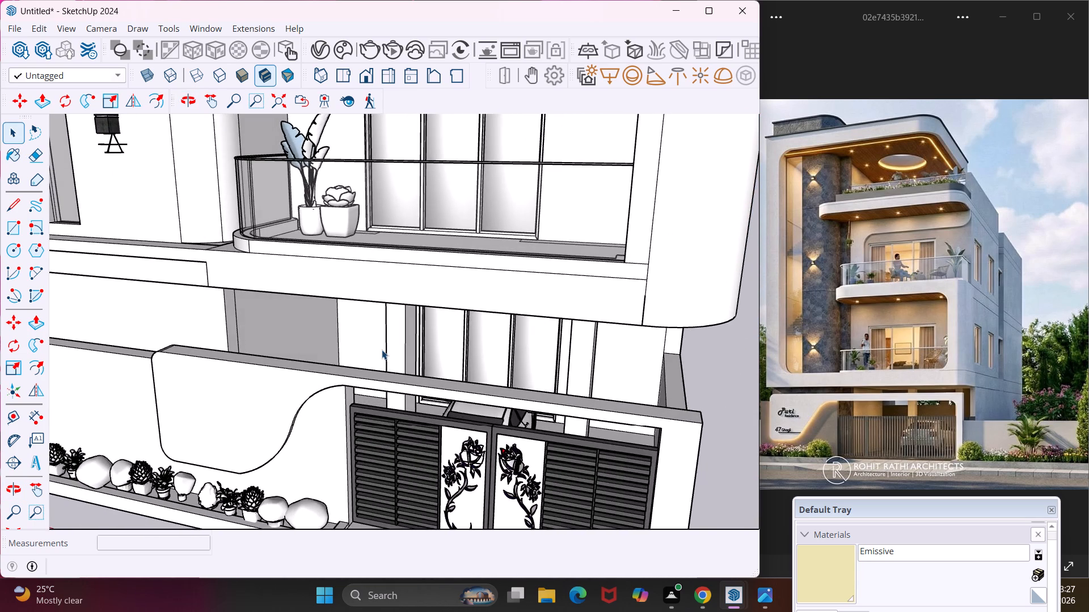
scroll(382, 350, "down", 5)
middle_click_drag(382, 350, 450, 422)
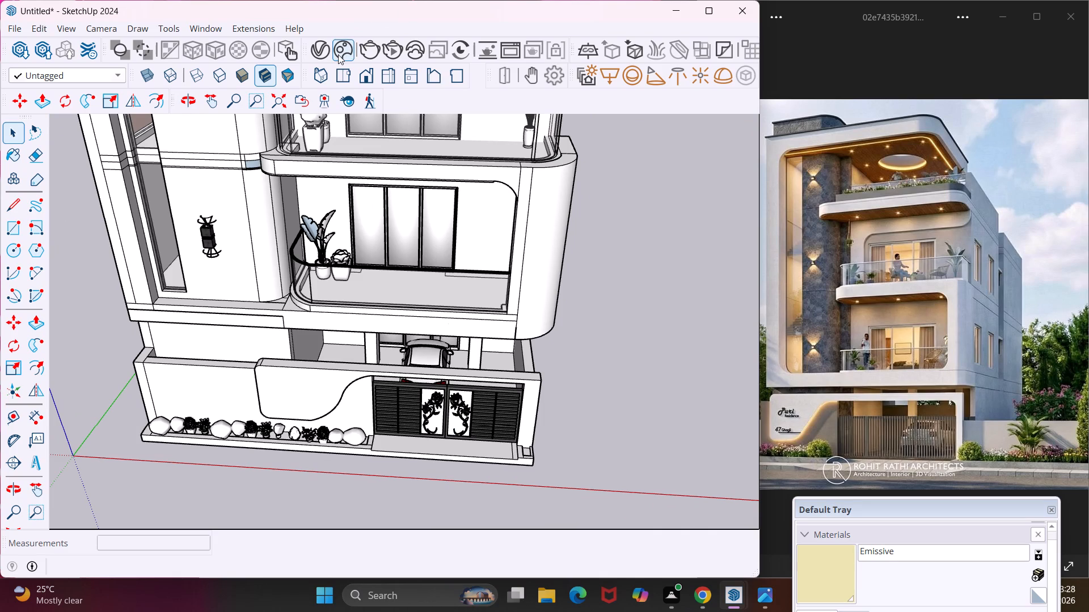
left_click(338, 54)
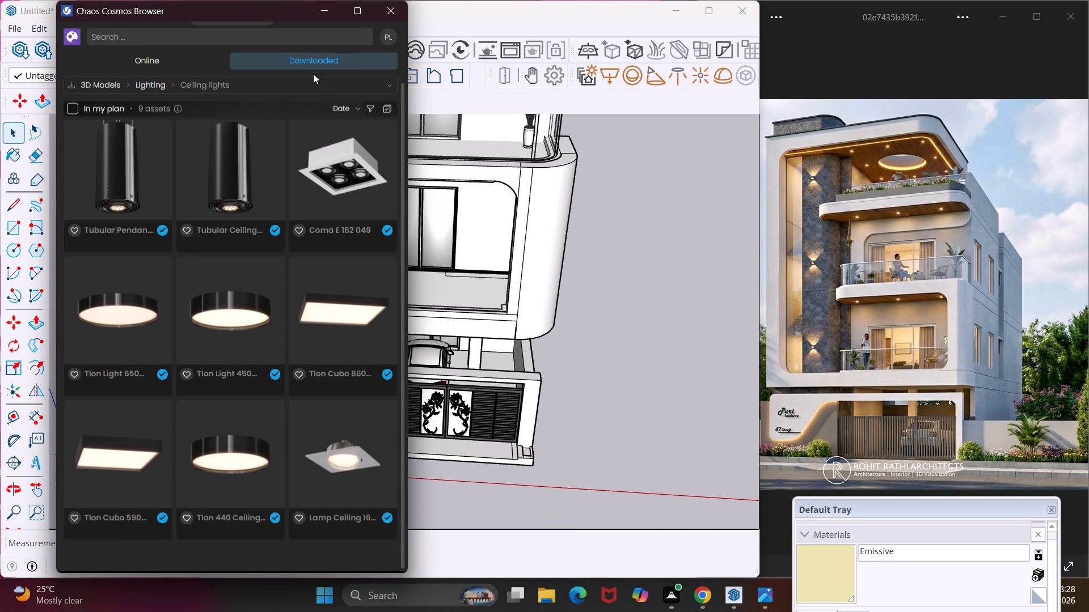
left_click(313, 83)
left_click(149, 130)
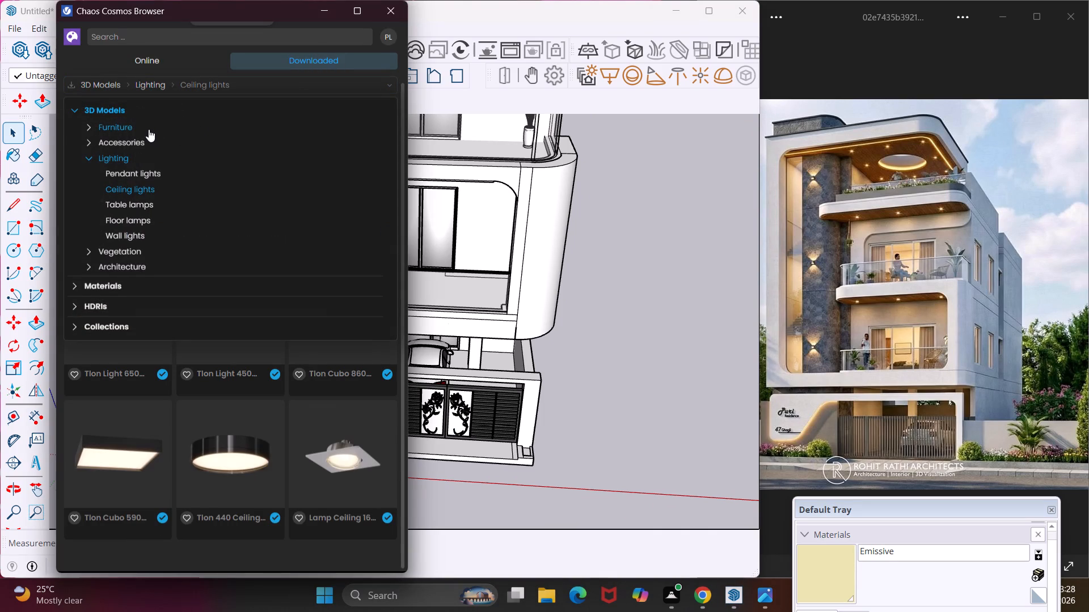
left_click(152, 218)
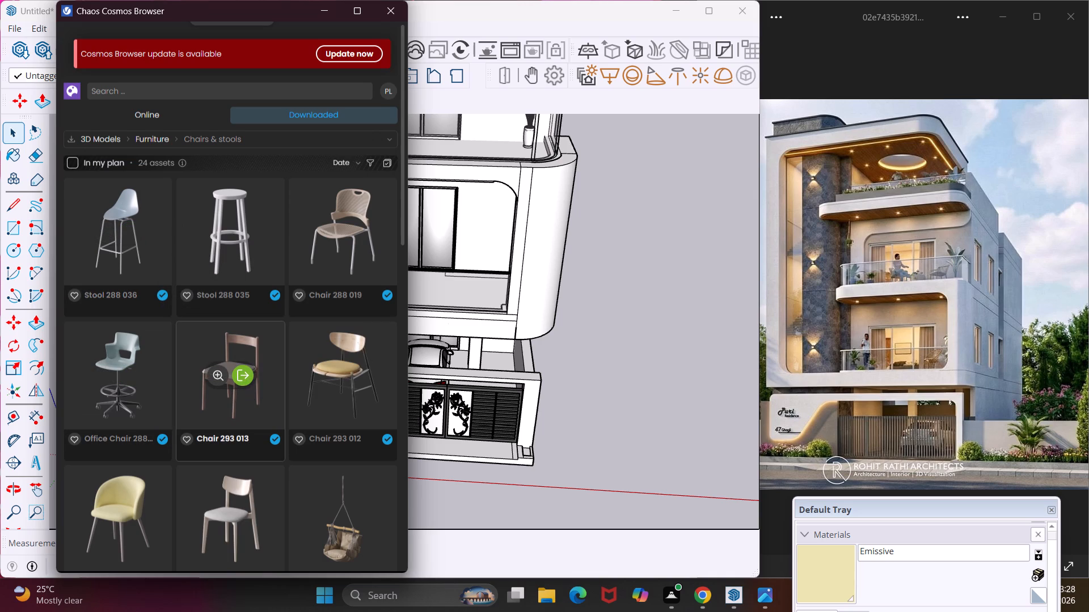
scroll(152, 373, "down", 1)
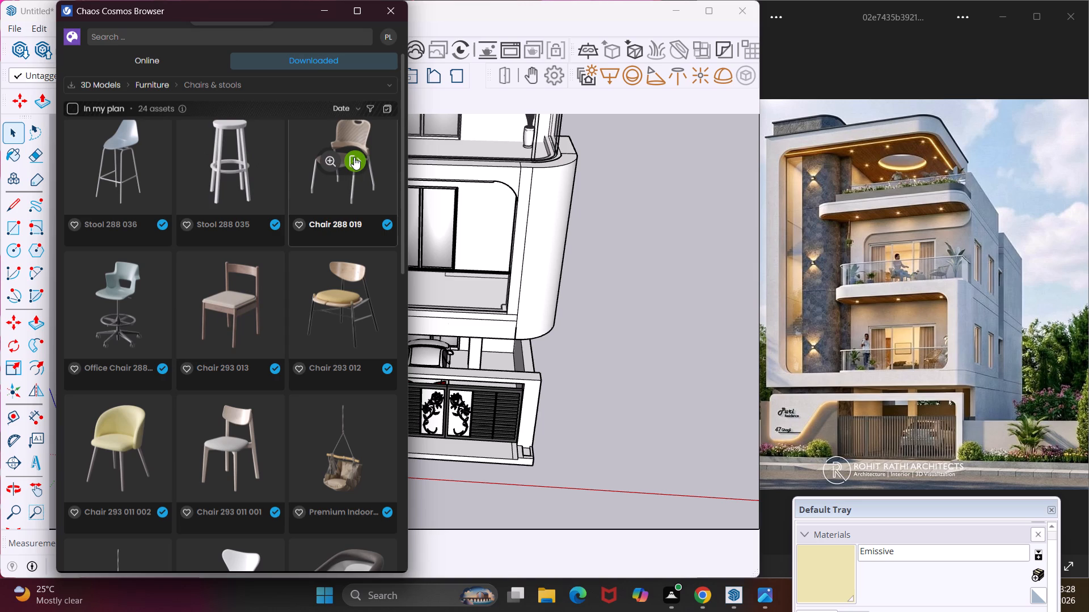
left_click(352, 154)
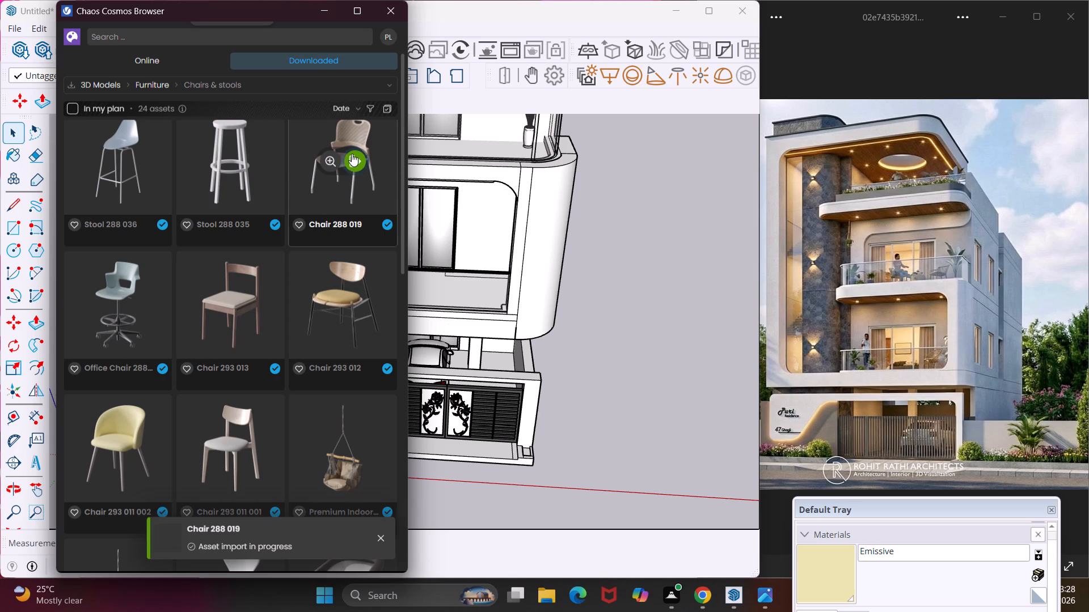
middle_click_drag(387, 227, 342, 346)
scroll(389, 269, "up", 6)
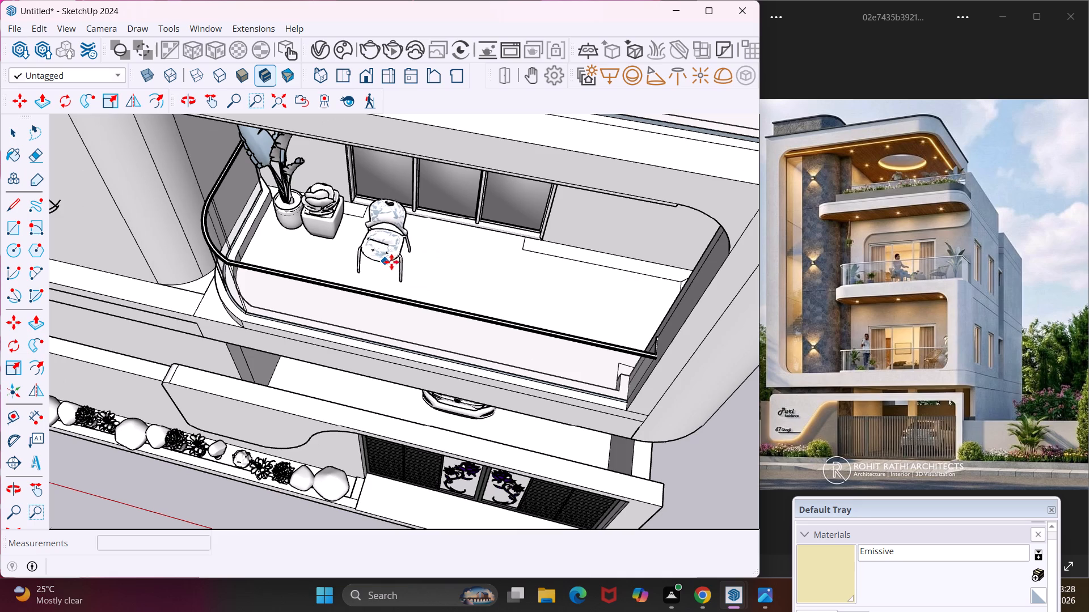
left_click(582, 299)
Place two more Chair 288 019 models on the balcony above, one beside each end's potted plants.
scroll(476, 273, "down", 9)
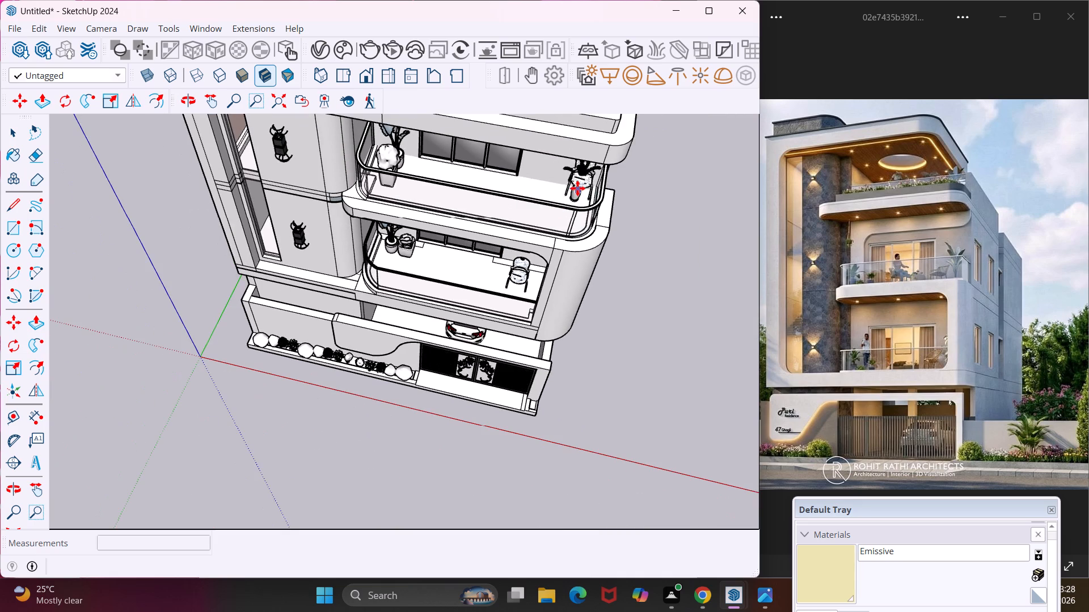
middle_click_drag(548, 195, 510, 206)
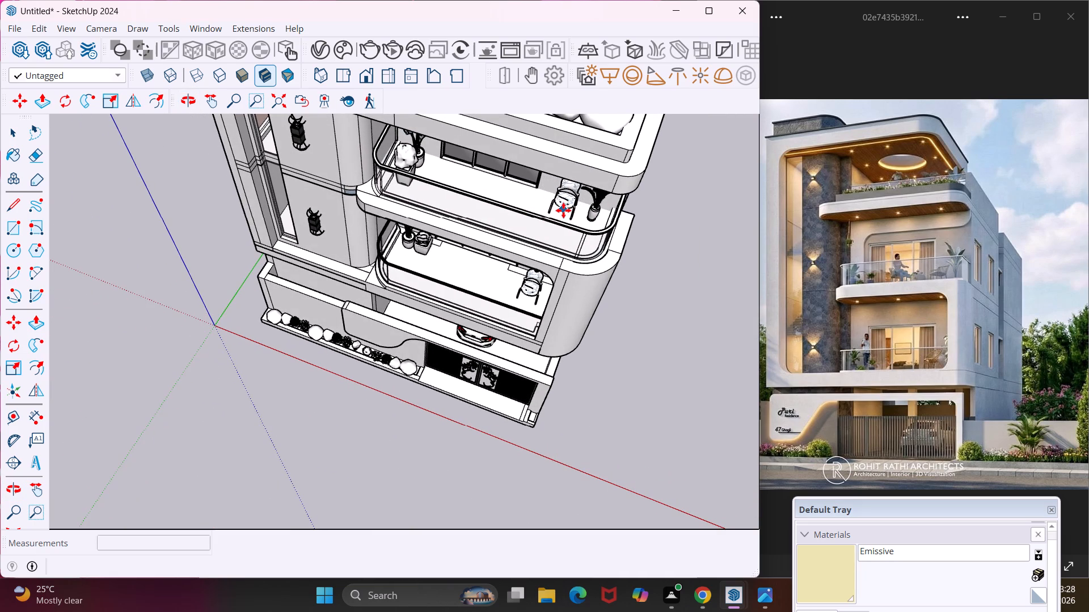
left_click(563, 210)
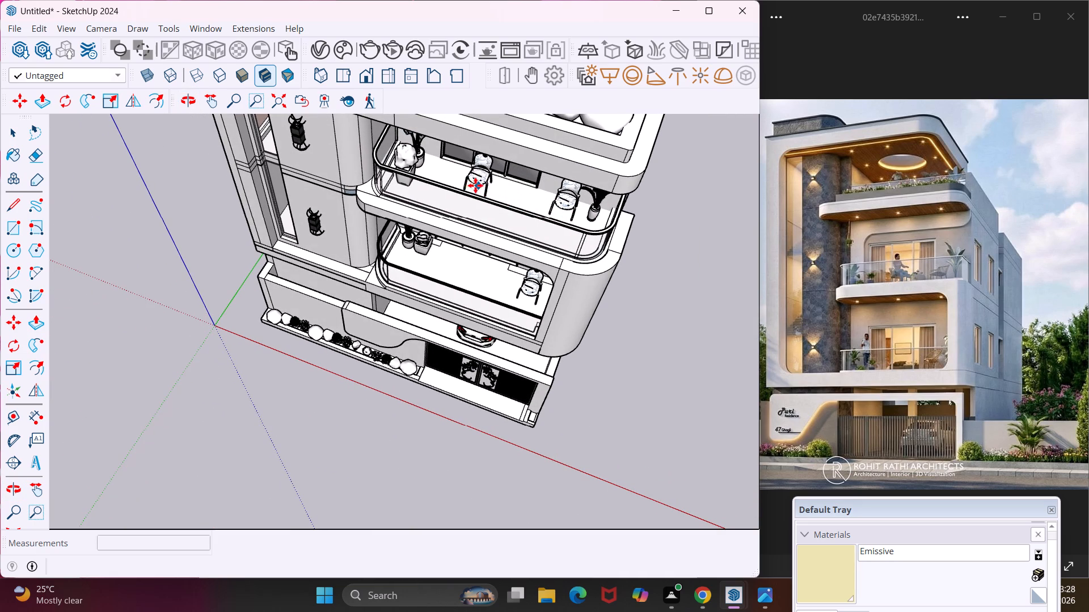
middle_click_drag(452, 183, 412, 183)
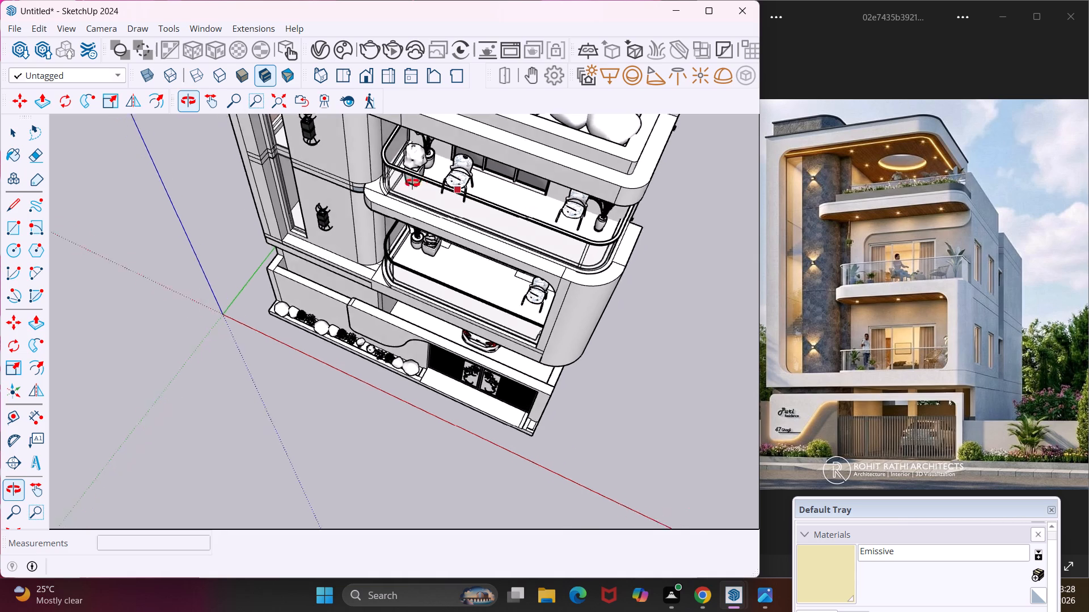
middle_click_drag(412, 183, 383, 185)
scroll(503, 202, "up", 6)
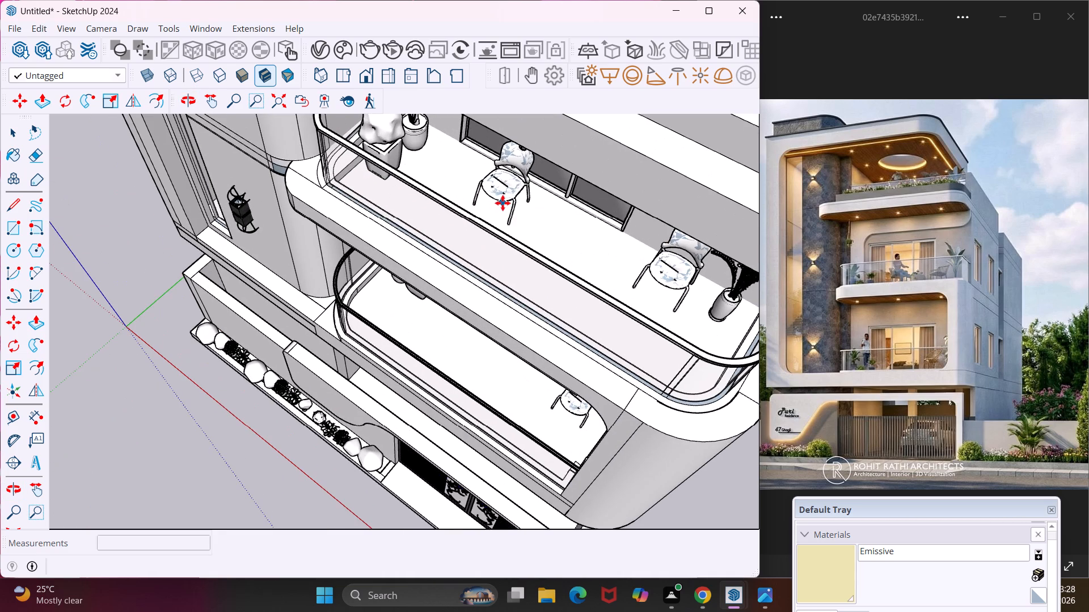
left_click(502, 203)
key("Escape")
key("space")
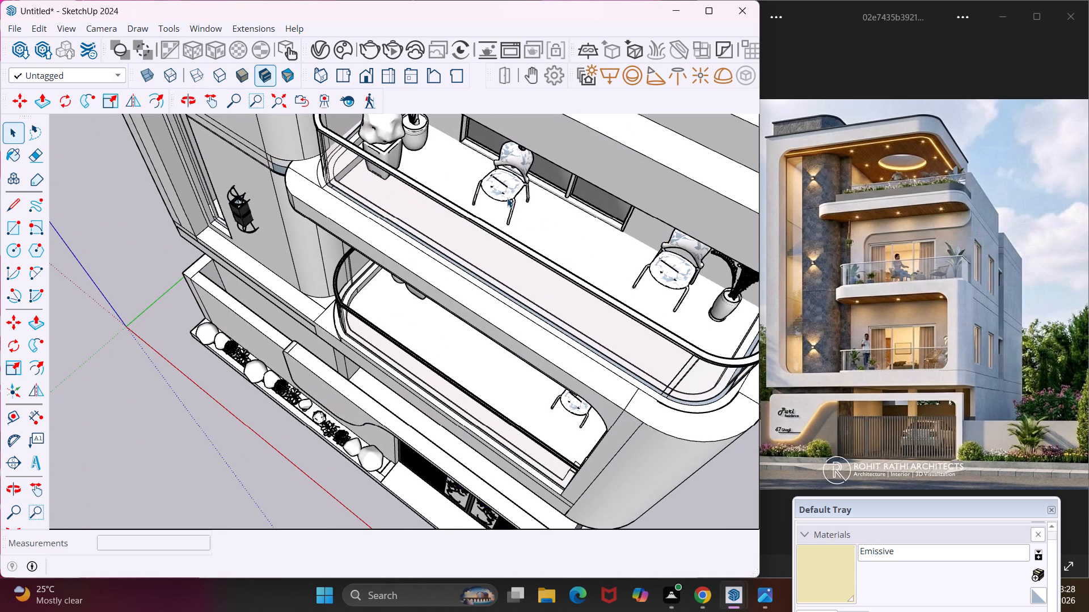
Rotate the upper balcony's chair beside the pair of potted plants 45° counterclockwise about a point on the floor next to it.
left_click(507, 198)
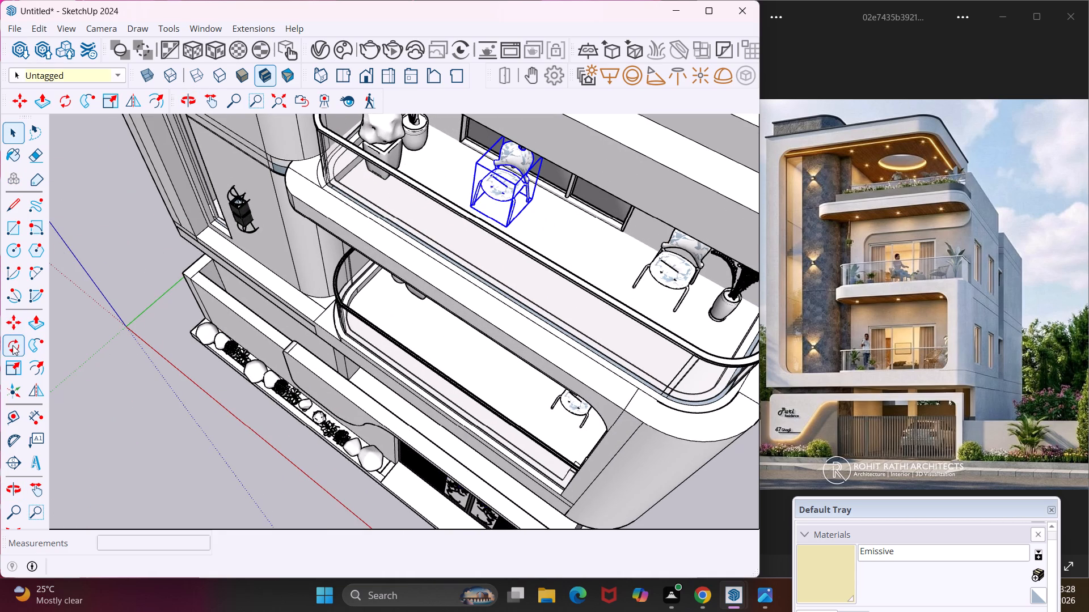
left_click(18, 344)
scroll(519, 224, "up", 3)
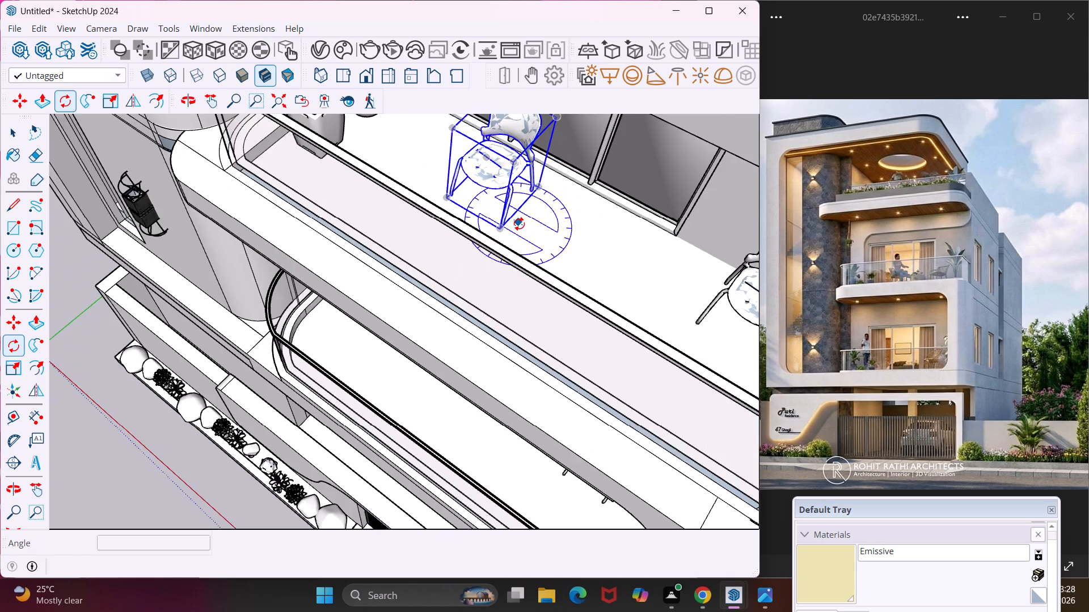
scroll(519, 224, "up", 4)
left_click(516, 220)
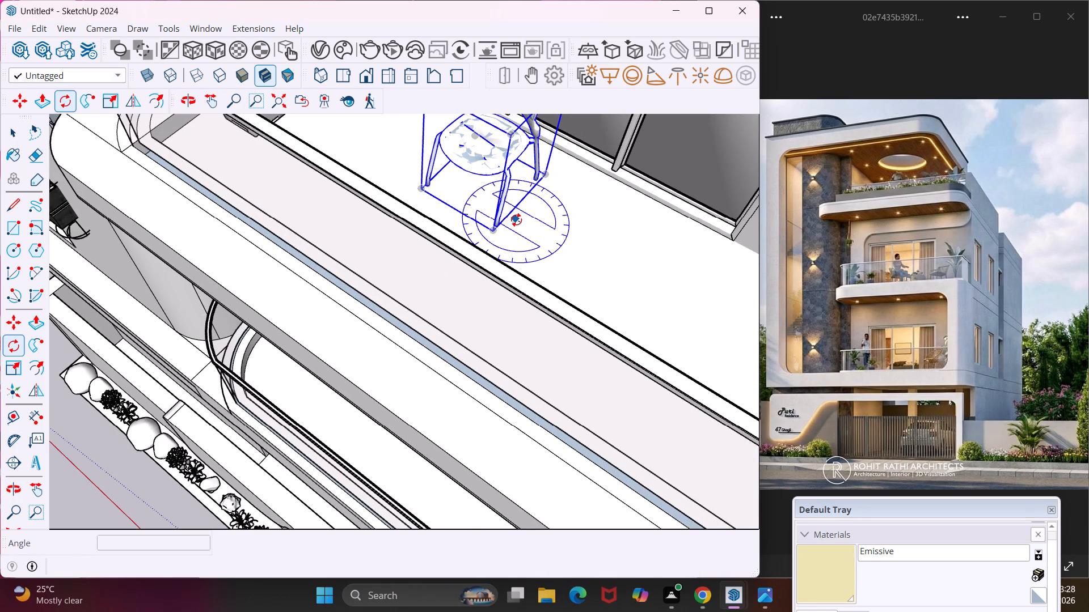
left_click(531, 225)
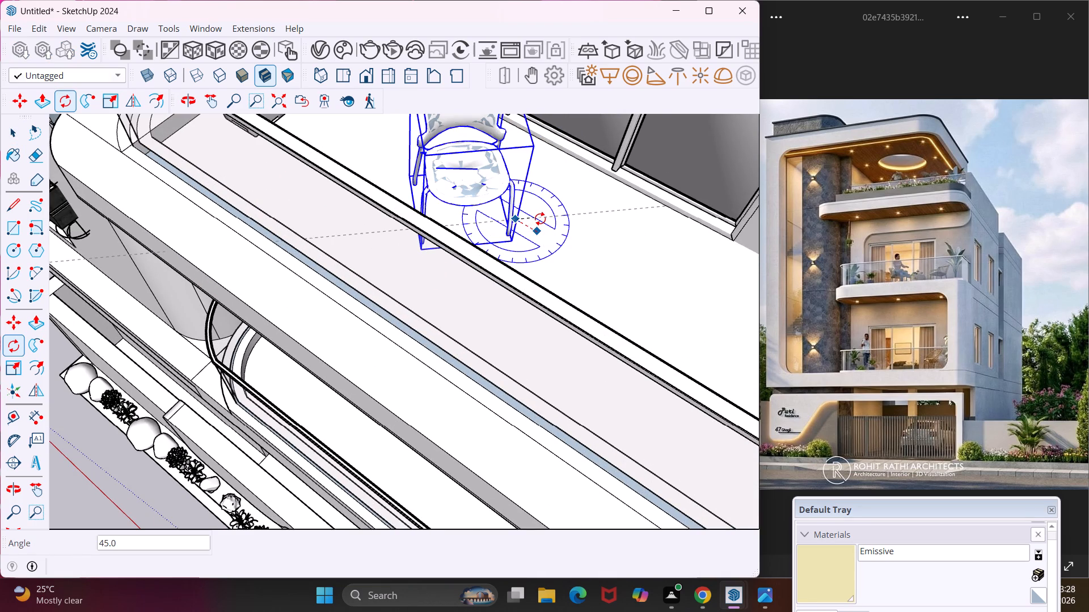
left_click(540, 219)
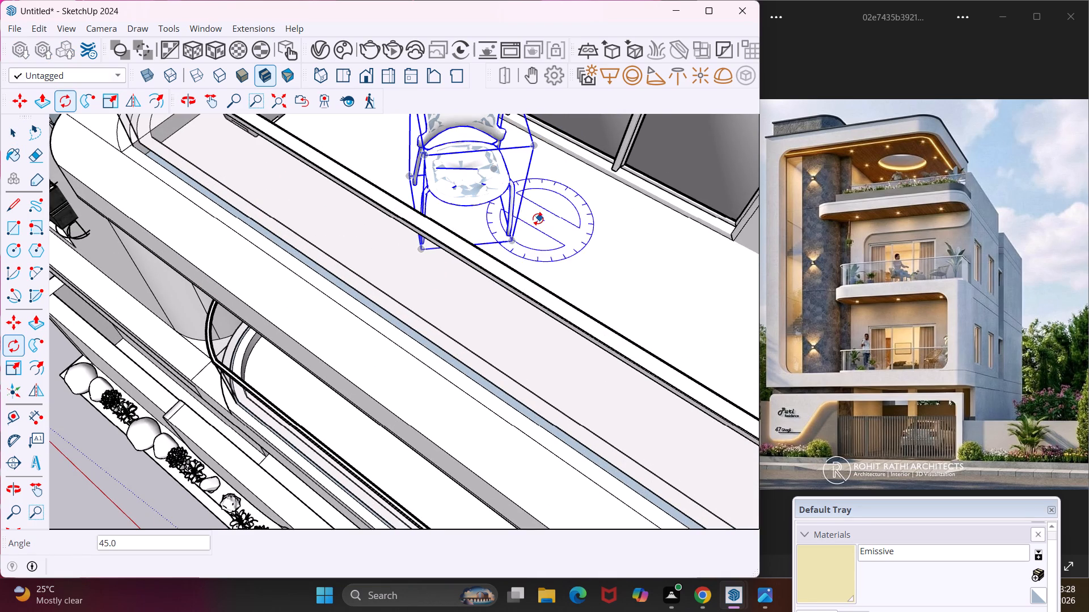
scroll(391, 188, "down", 7)
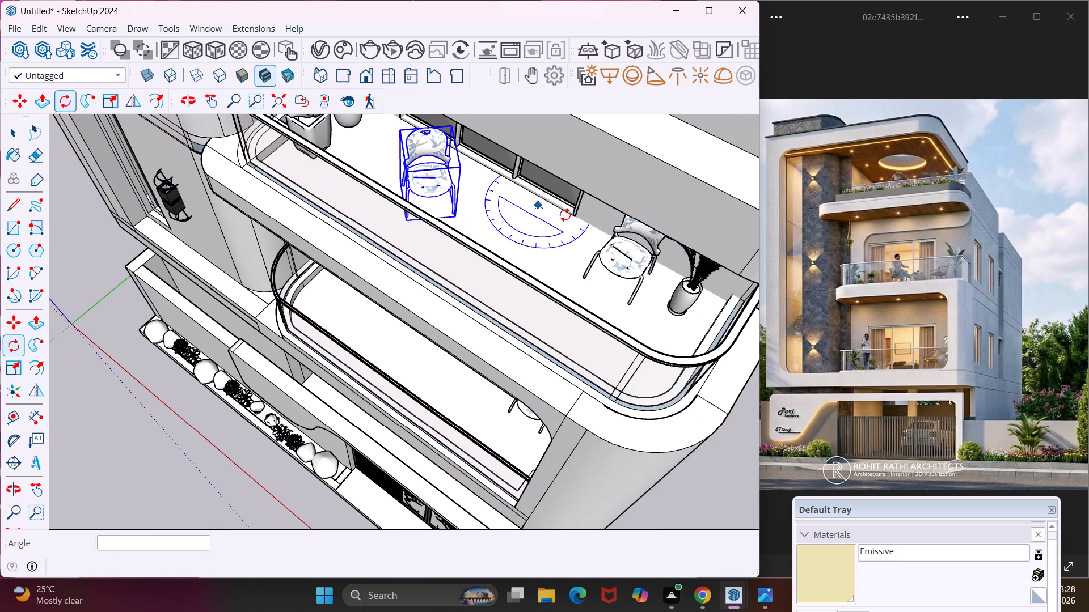
key("Escape")
key("space")
Rotate the upper balcony's other chair, beside the single potted plant, 45° clockwise so it turns toward the first chair.
left_click(626, 254)
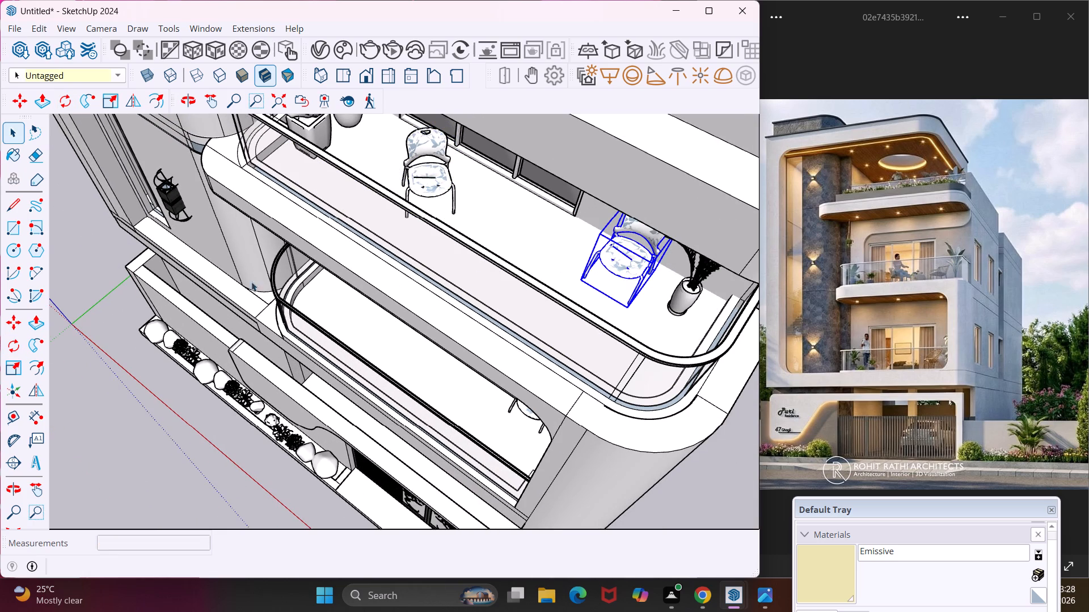
left_click(19, 342)
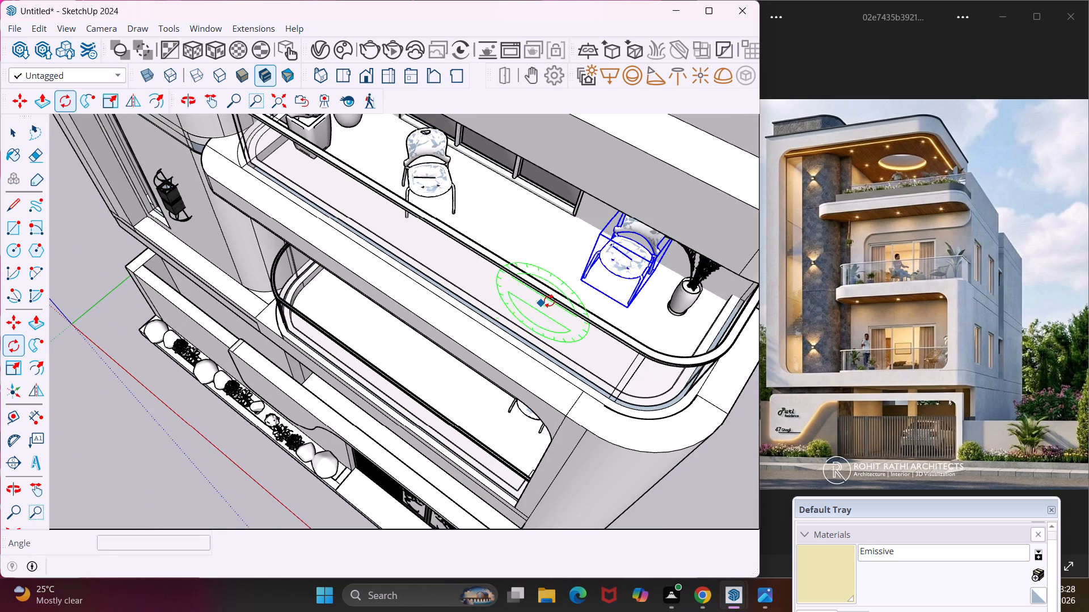
left_click(562, 273)
left_click(550, 269)
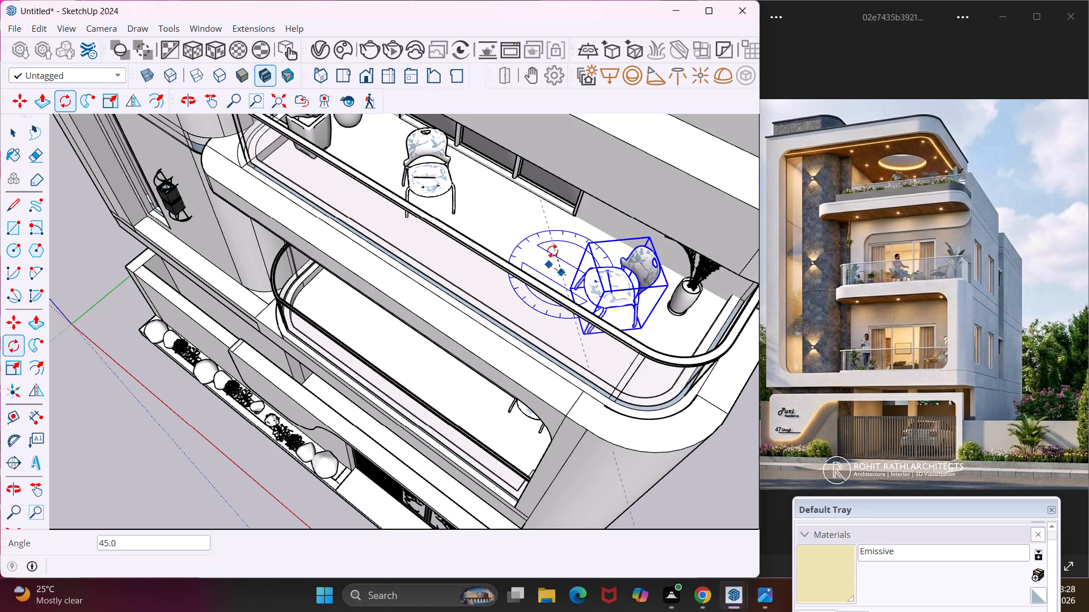
left_click(552, 251)
key("Escape")
key("space")
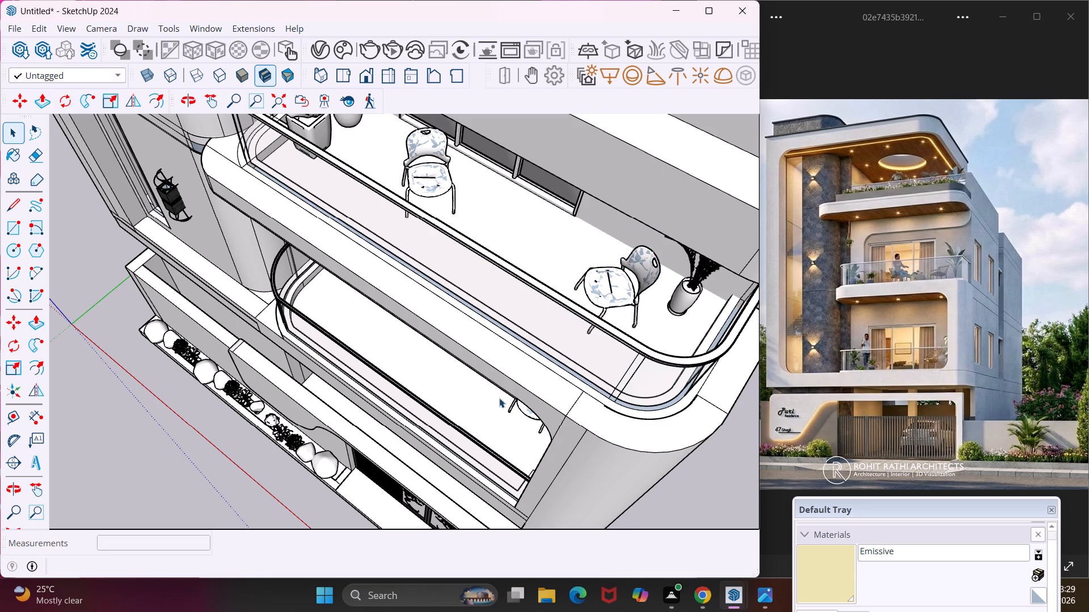
Rotate the chair on the lowest balcony 30° clockwise so it turns toward the planters at the opposite end.
middle_click_drag(500, 398, 579, 329)
scroll(545, 389, "up", 3)
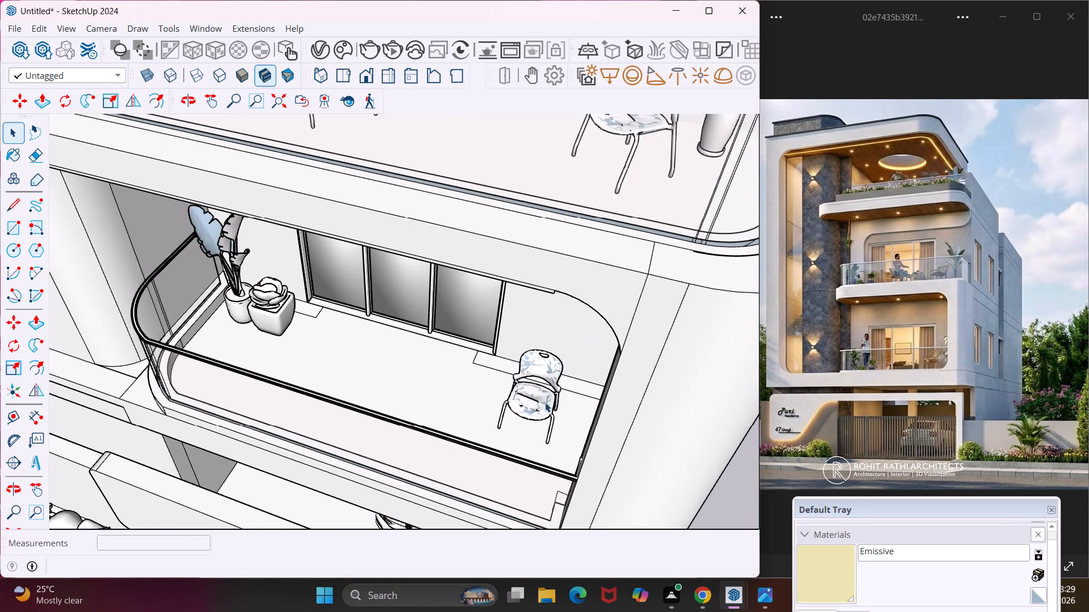
left_click(545, 402)
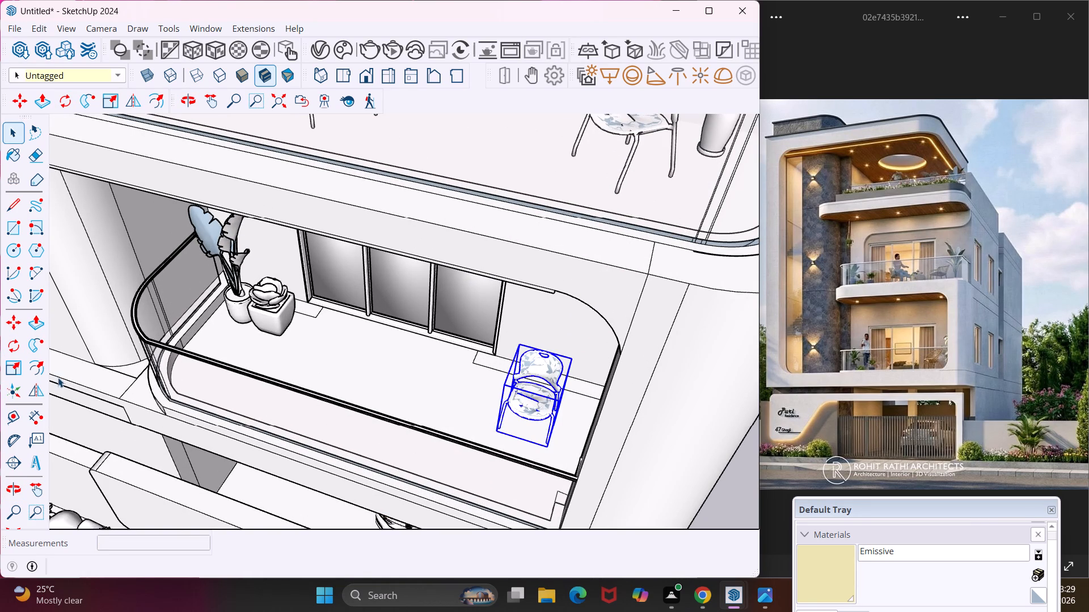
left_click(22, 342)
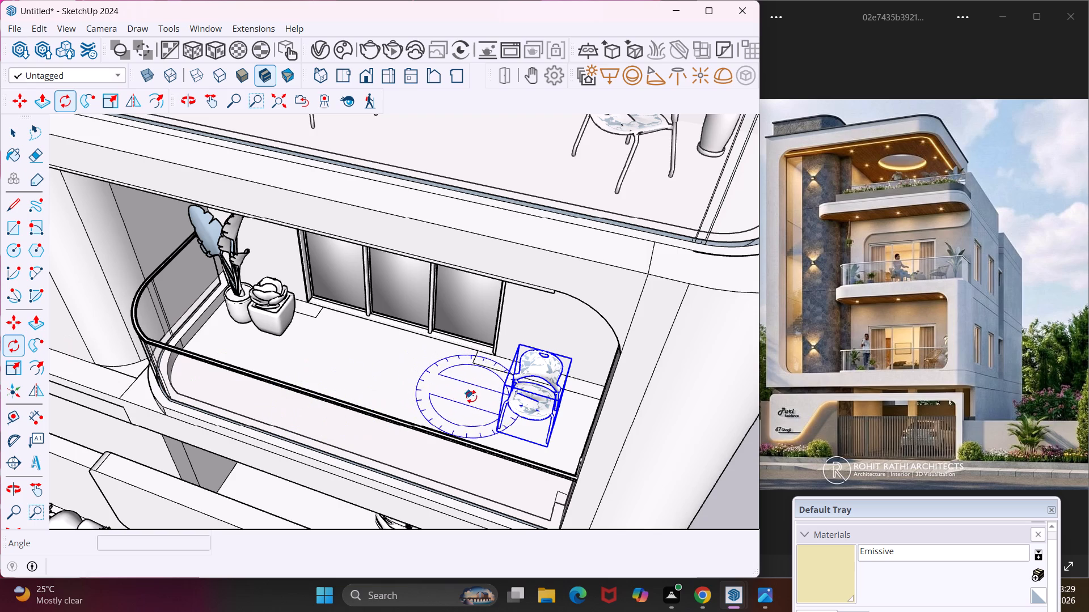
left_click(474, 401)
left_click(462, 398)
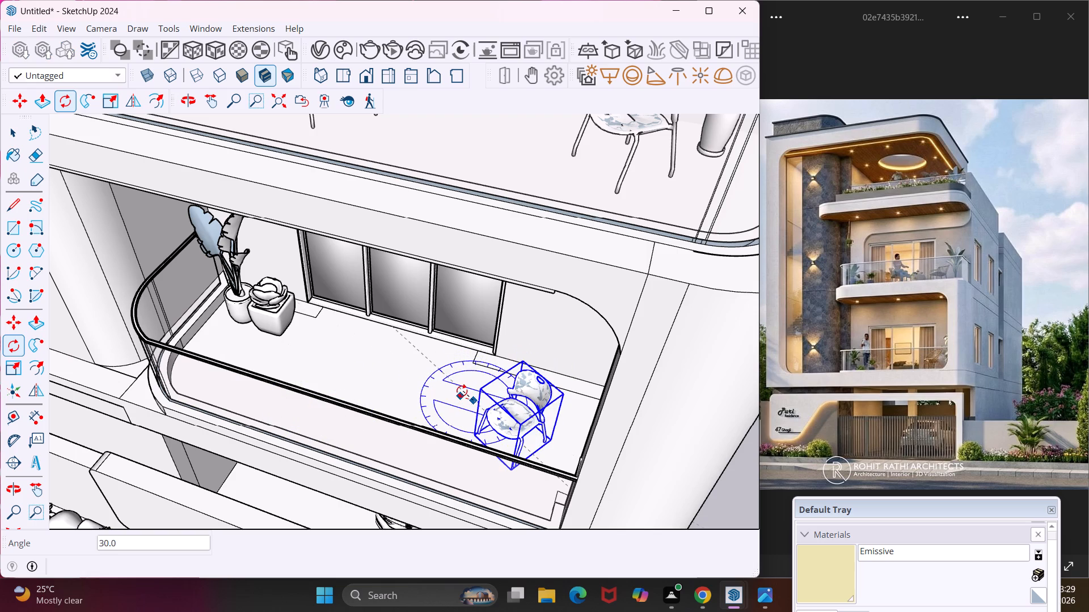
left_click(462, 391)
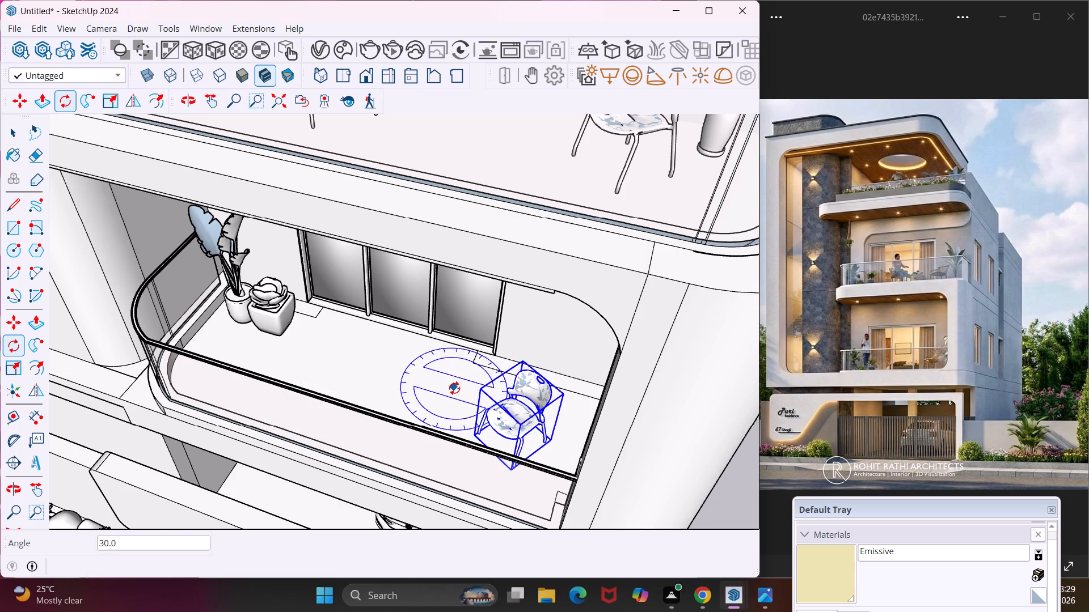
key("Escape")
key("space")
Look through the downloaded Chairs & stools models in Chaos Cosmos for more balcony furniture.
scroll(408, 369, "down", 11)
middle_click_drag(404, 372, 450, 368)
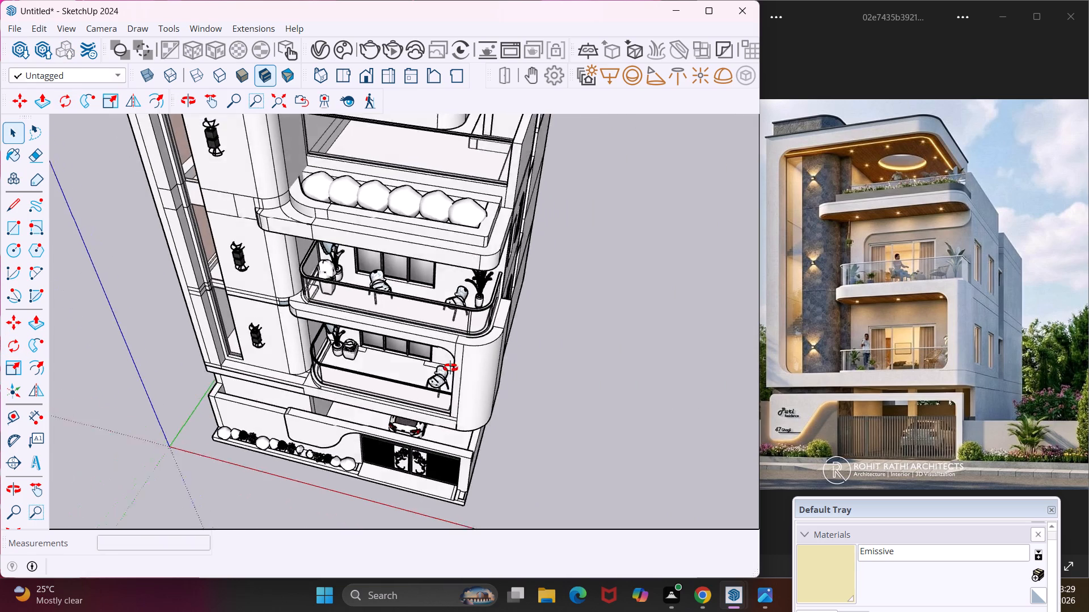
middle_click_drag(450, 368, 480, 363)
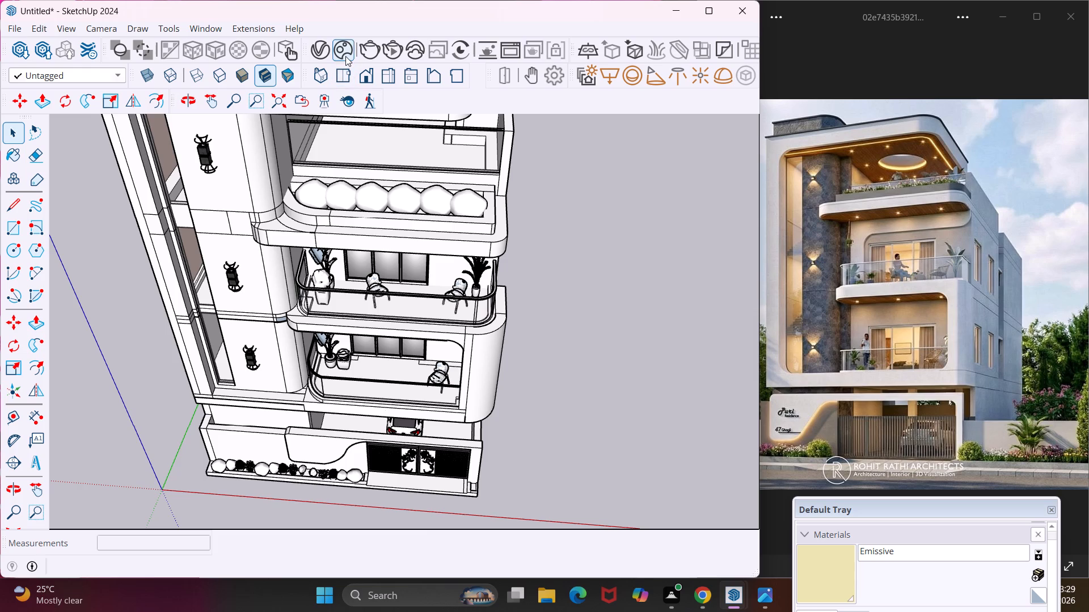
left_click(345, 56)
scroll(271, 303, "down", 4)
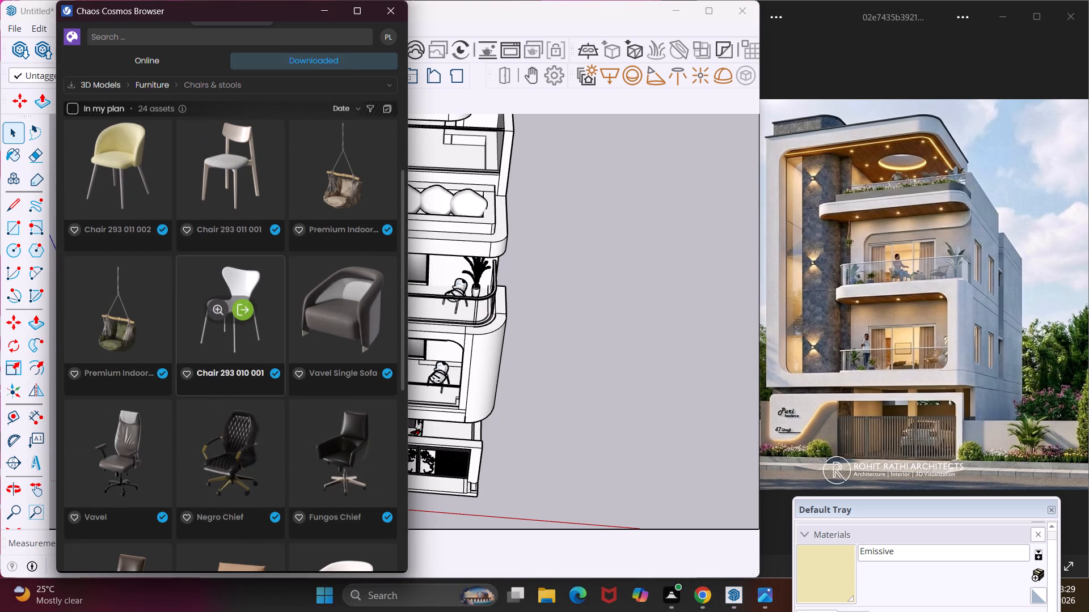
scroll(263, 319, "down", 8)
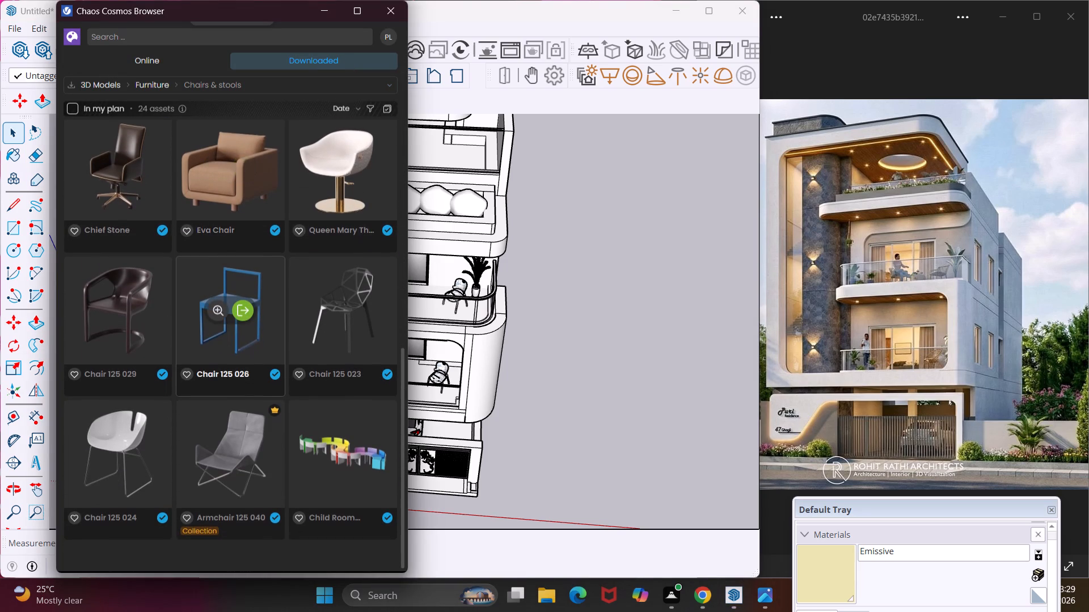
scroll(259, 322, "down", 4)
scroll(255, 322, "up", 11)
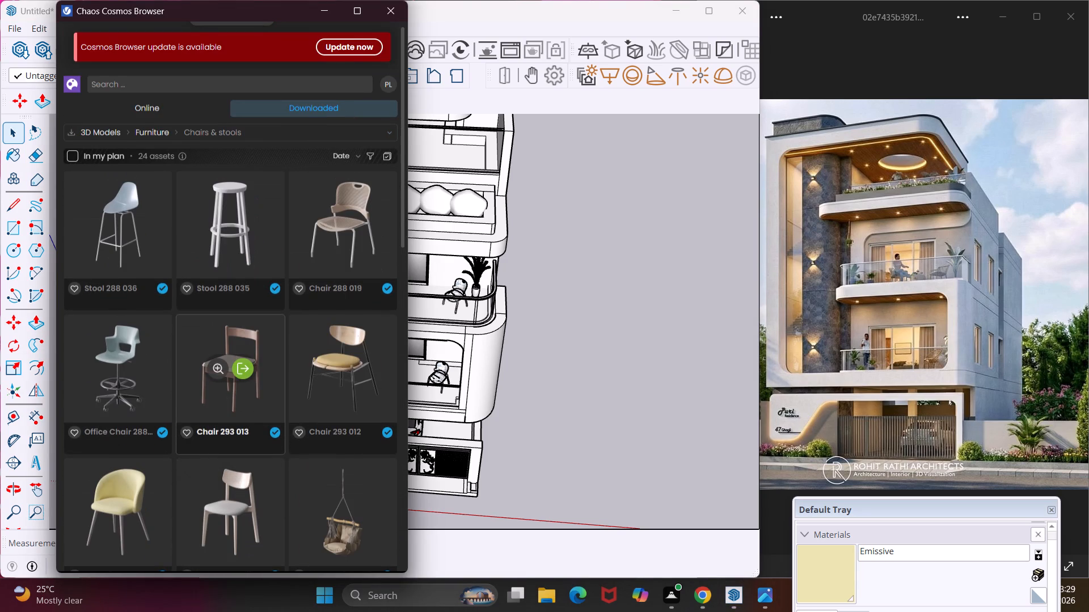
scroll(255, 322, "up", 5)
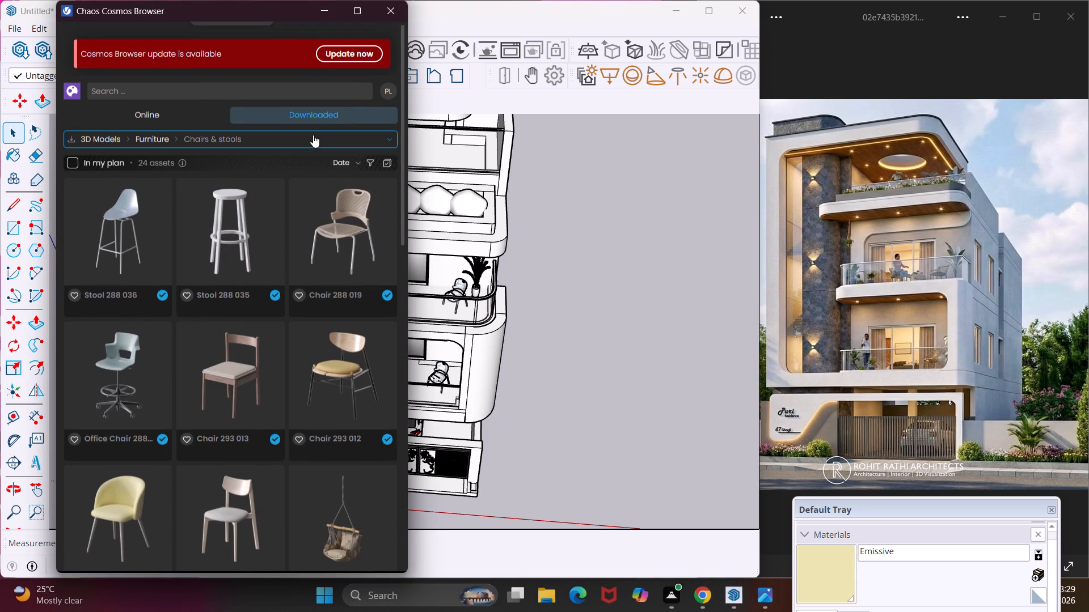
left_click(313, 135)
left_click(312, 133)
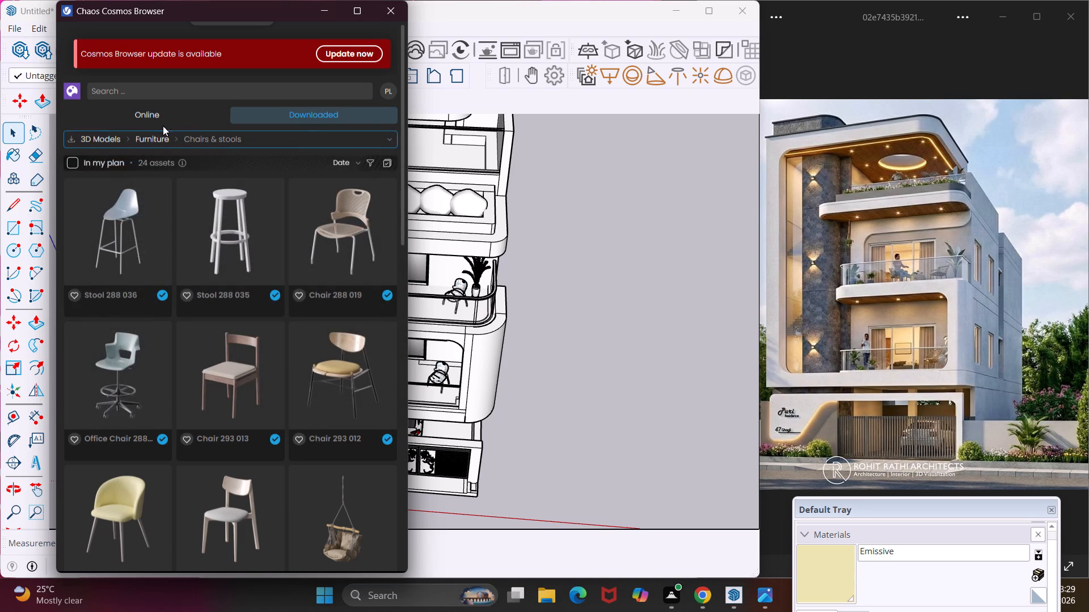
Look through the online Chairs & stools models in Chaos Cosmos for more balcony furniture, and return to the SketchUp house model.
left_click(156, 110)
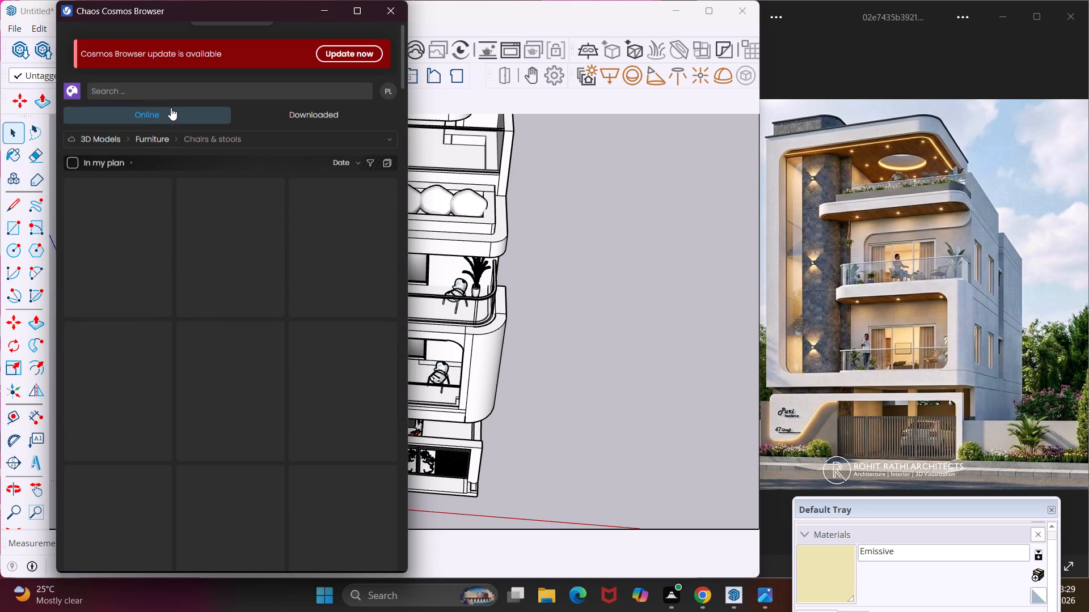
scroll(212, 338, "down", 2)
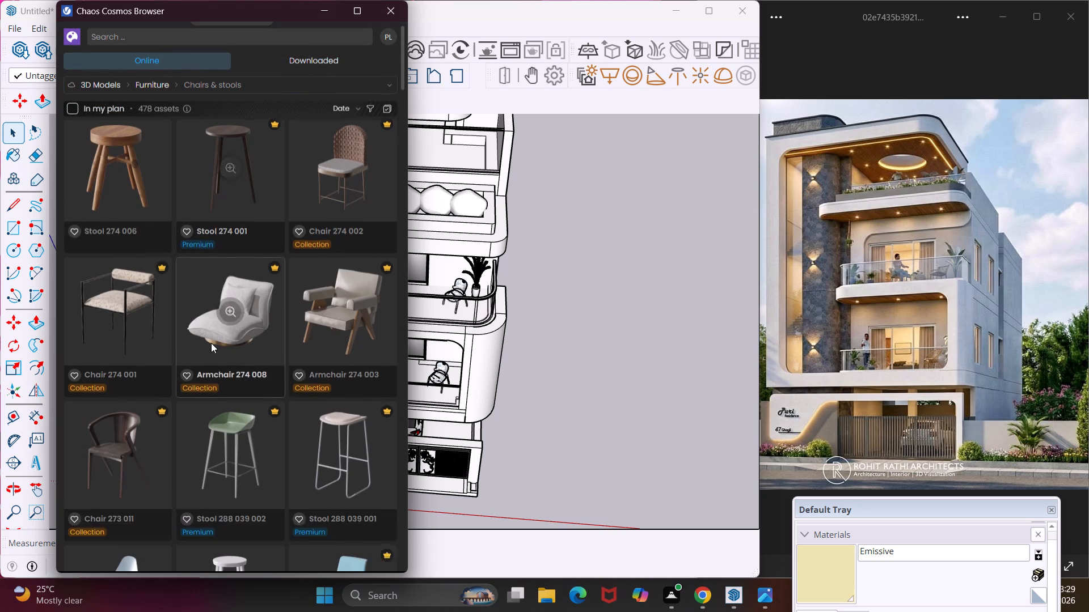
scroll(211, 343, "down", 7)
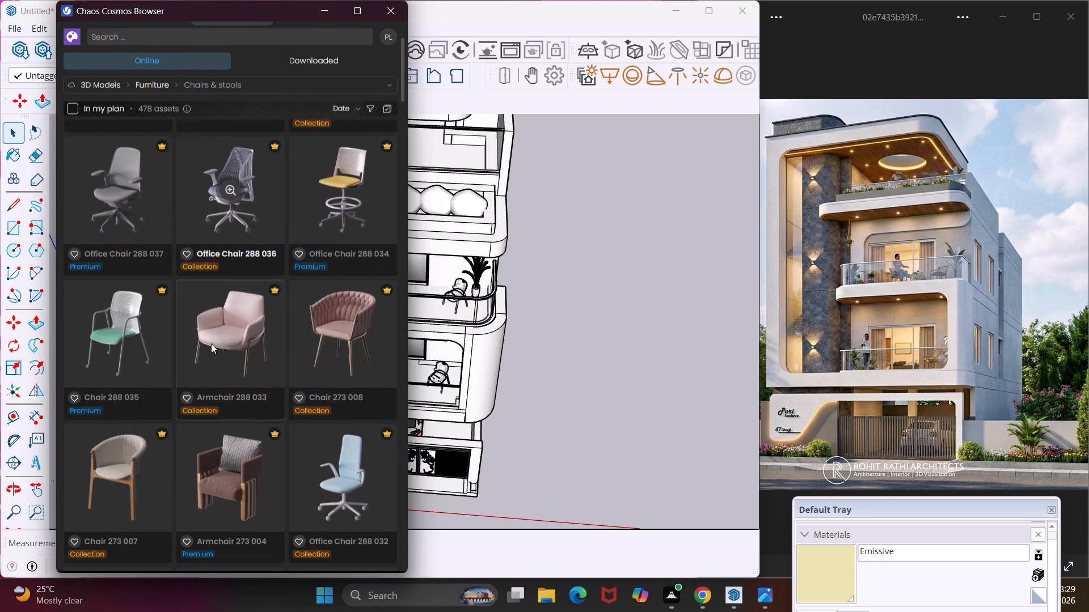
scroll(210, 344, "down", 12)
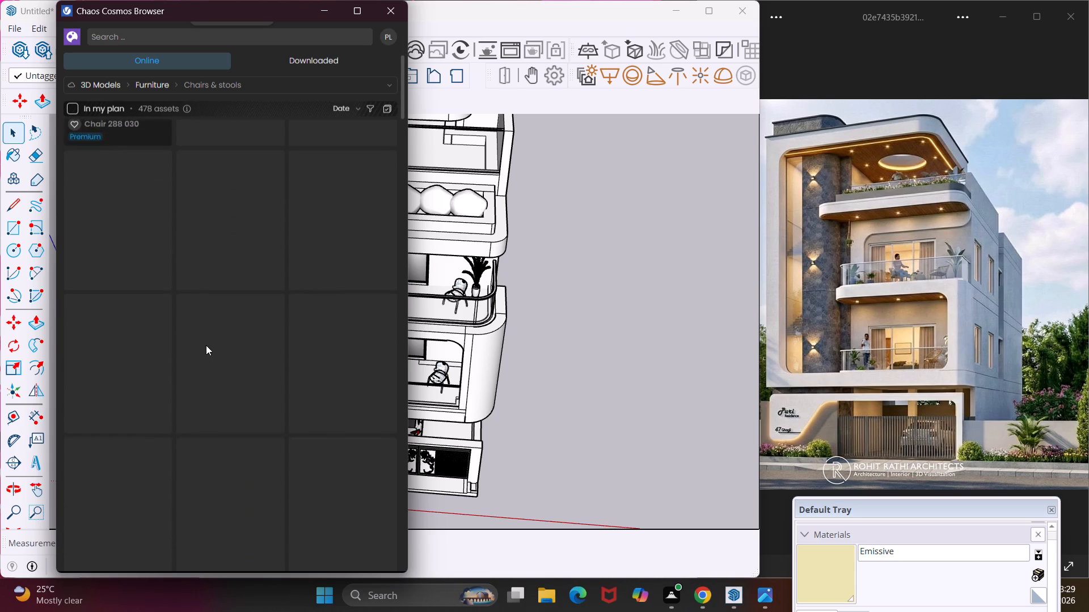
scroll(206, 345, "up", 2)
scroll(206, 345, "down", 8)
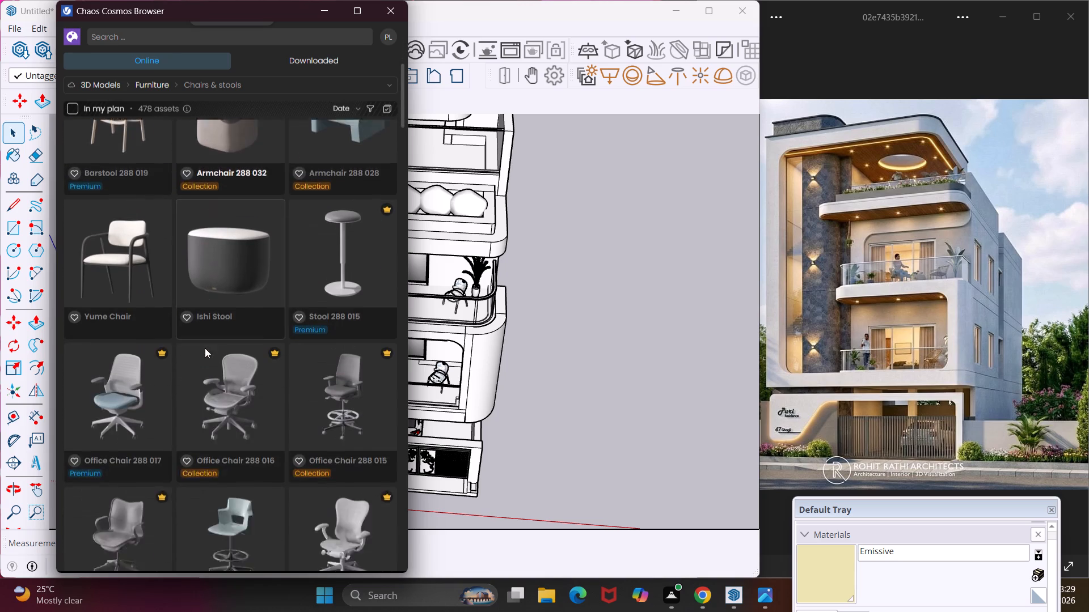
scroll(205, 348, "down", 10)
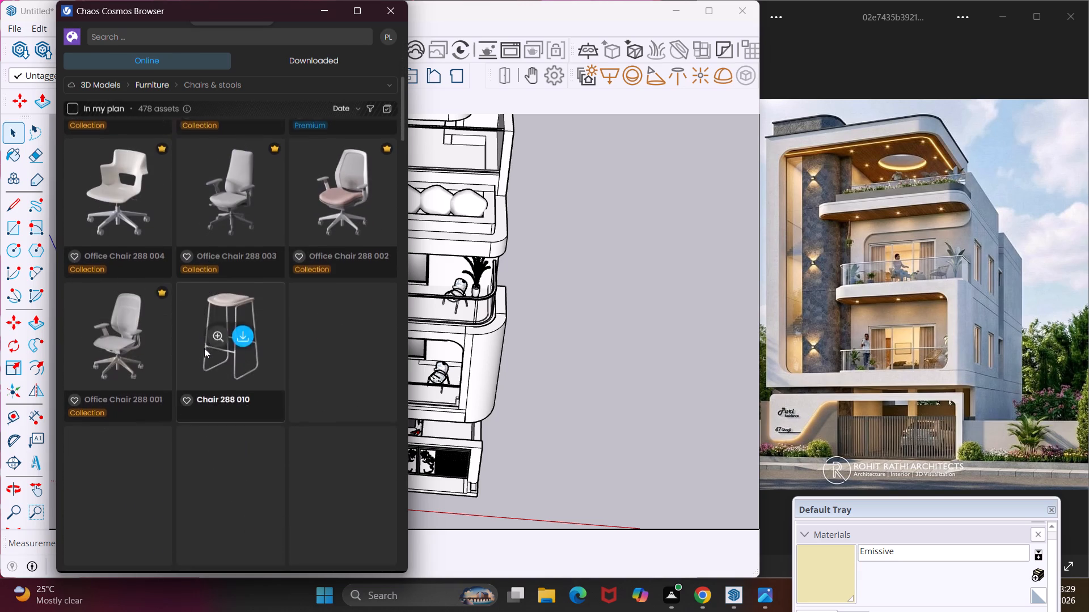
scroll(204, 348, "down", 4)
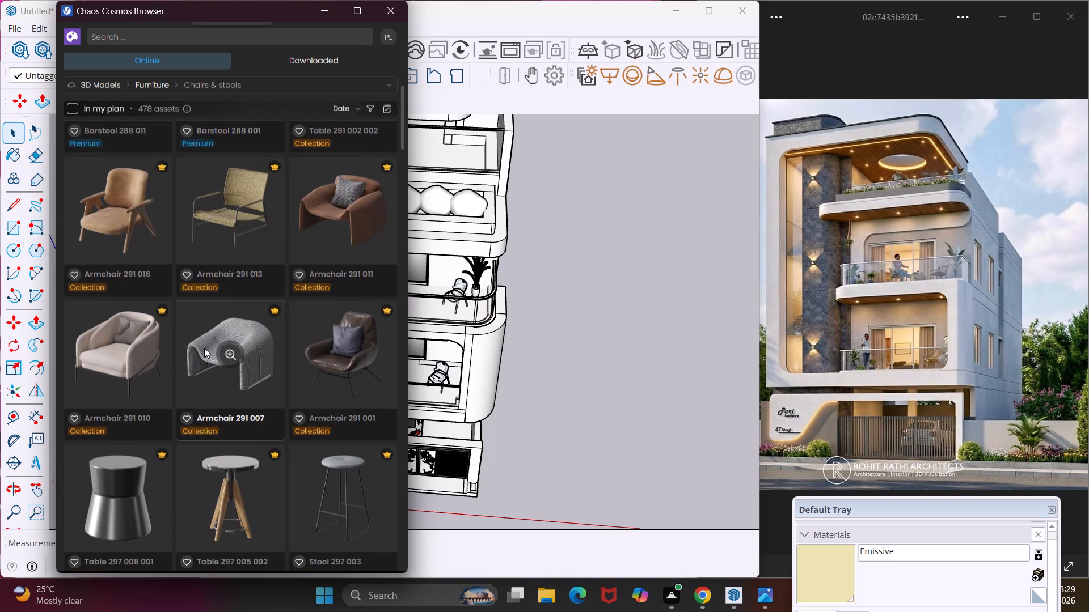
scroll(204, 348, "down", 5)
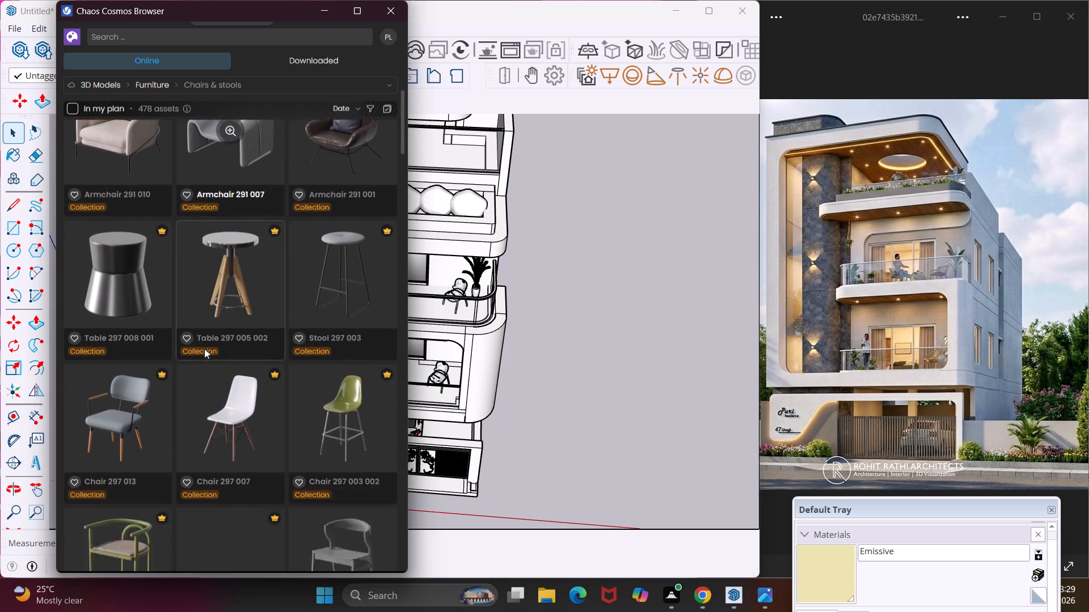
scroll(204, 348, "down", 7)
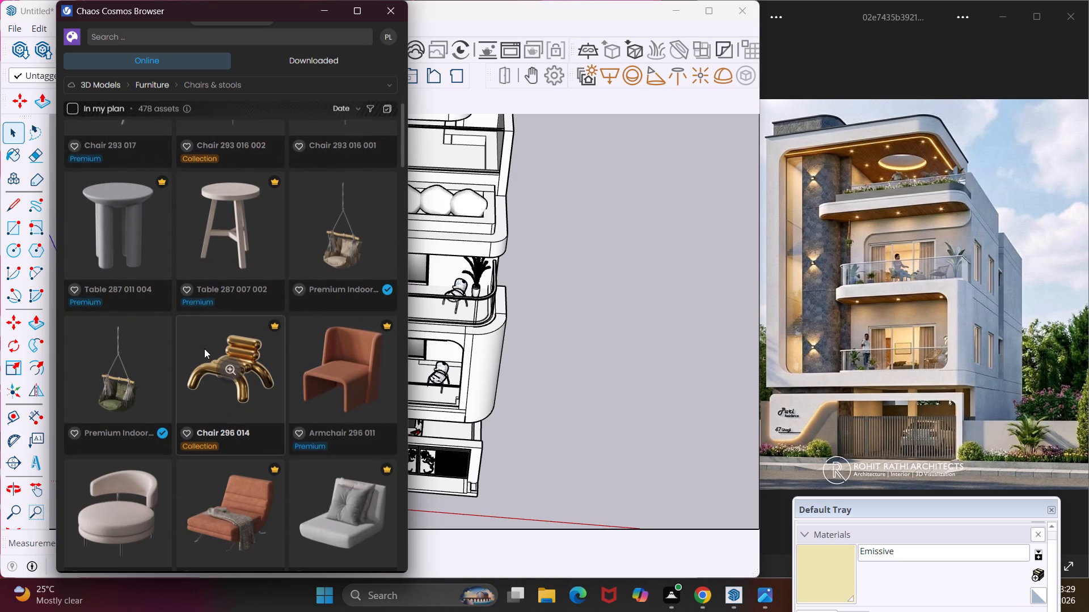
scroll(204, 348, "down", 6)
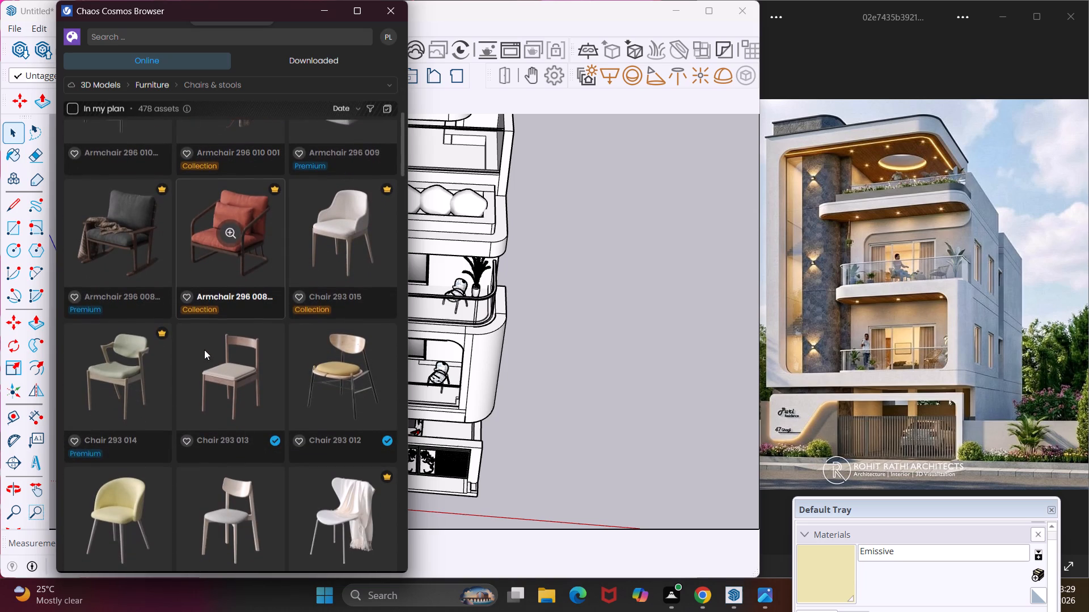
scroll(204, 351, "down", 13)
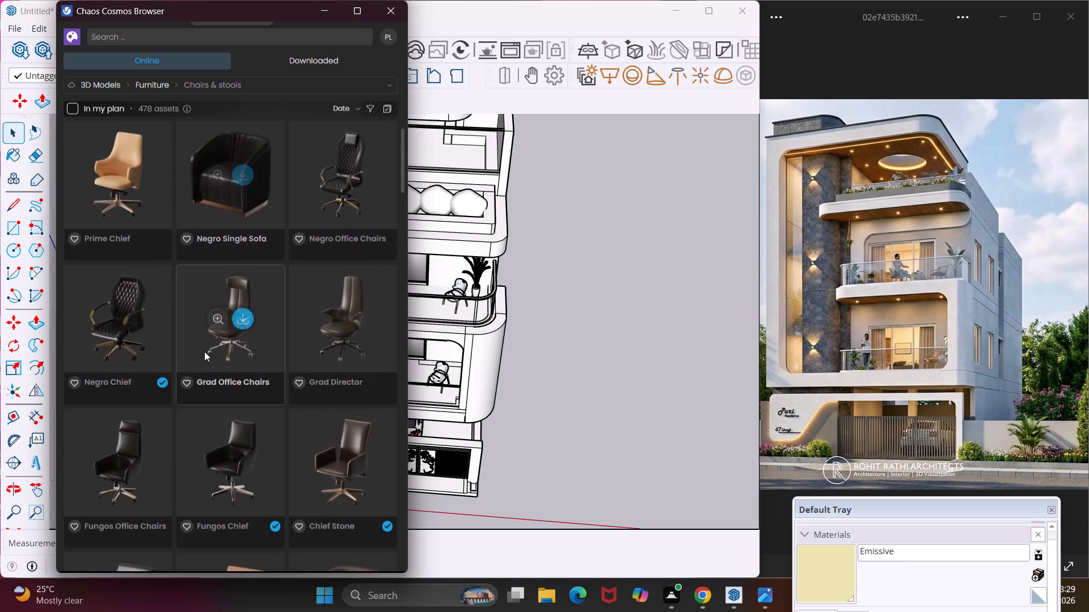
scroll(204, 351, "down", 12)
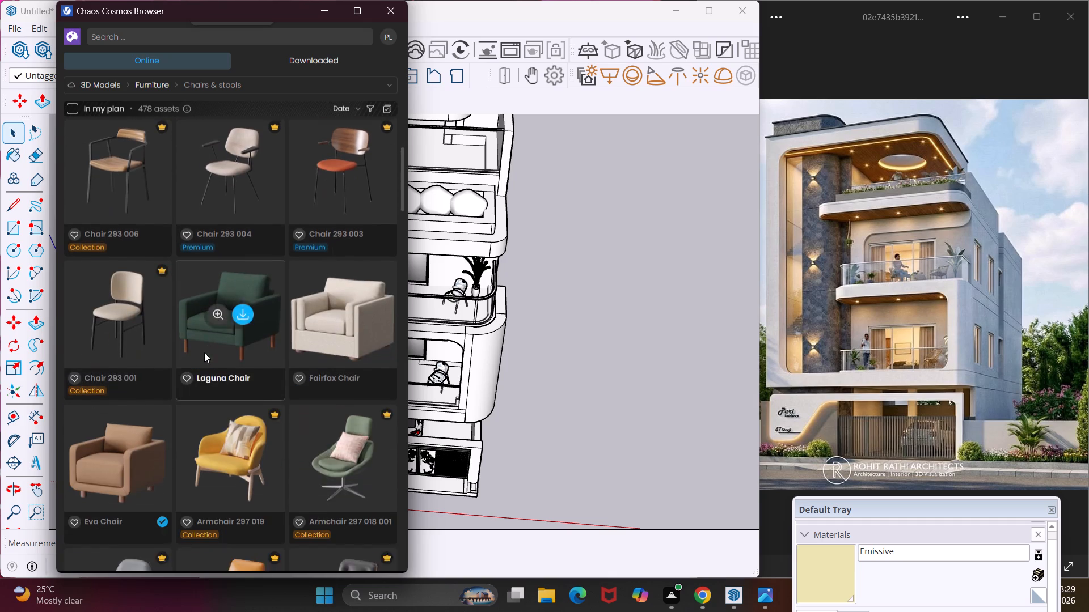
scroll(204, 352, "down", 11)
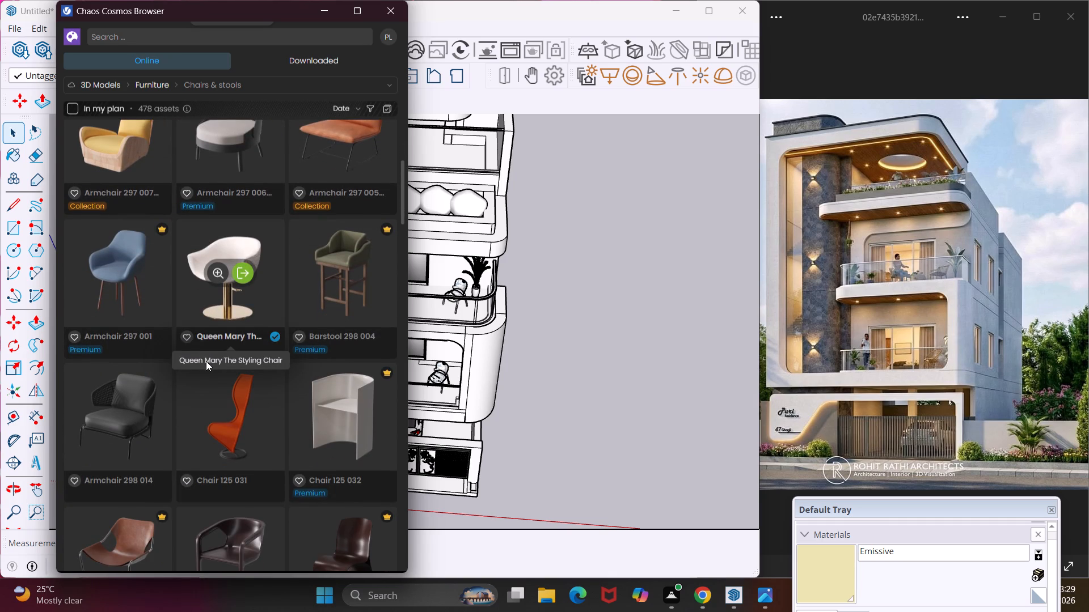
scroll(206, 361, "down", 4)
scroll(225, 403, "down", 8)
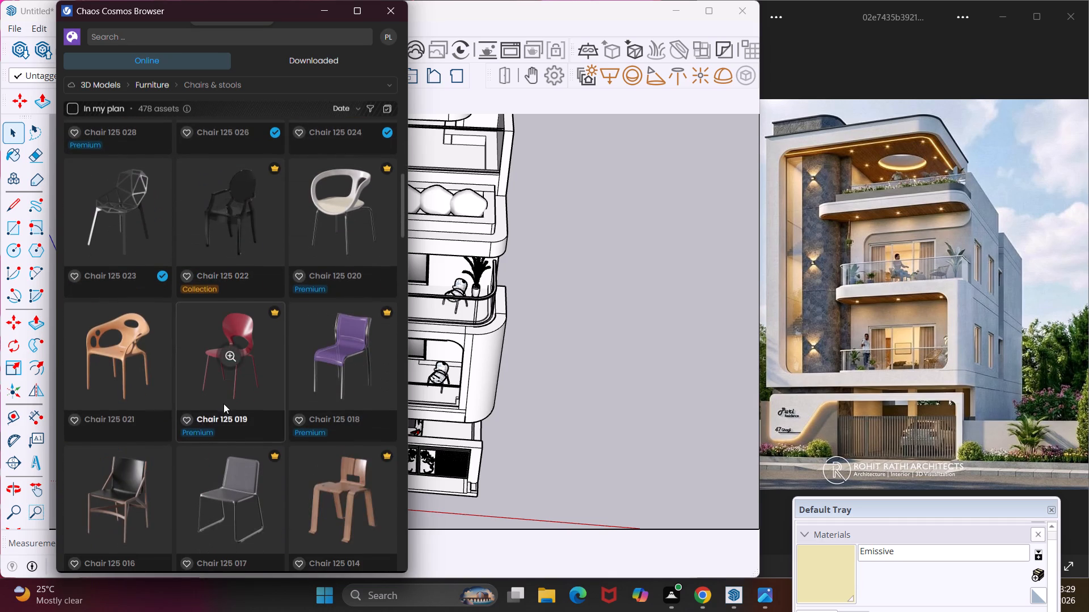
scroll(223, 403, "down", 8)
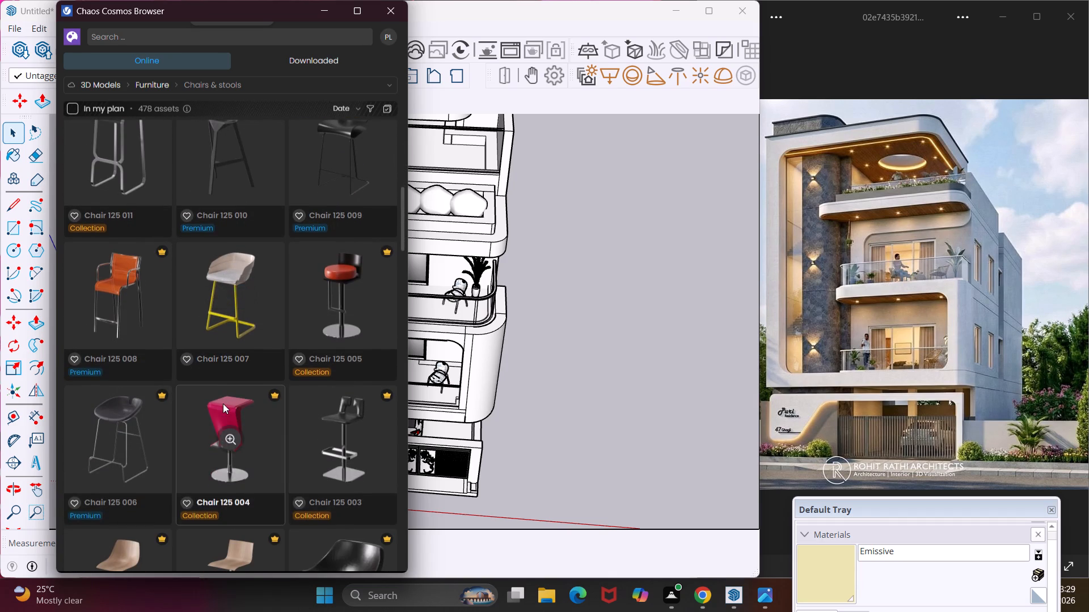
scroll(223, 403, "up", 4)
scroll(222, 405, "down", 10)
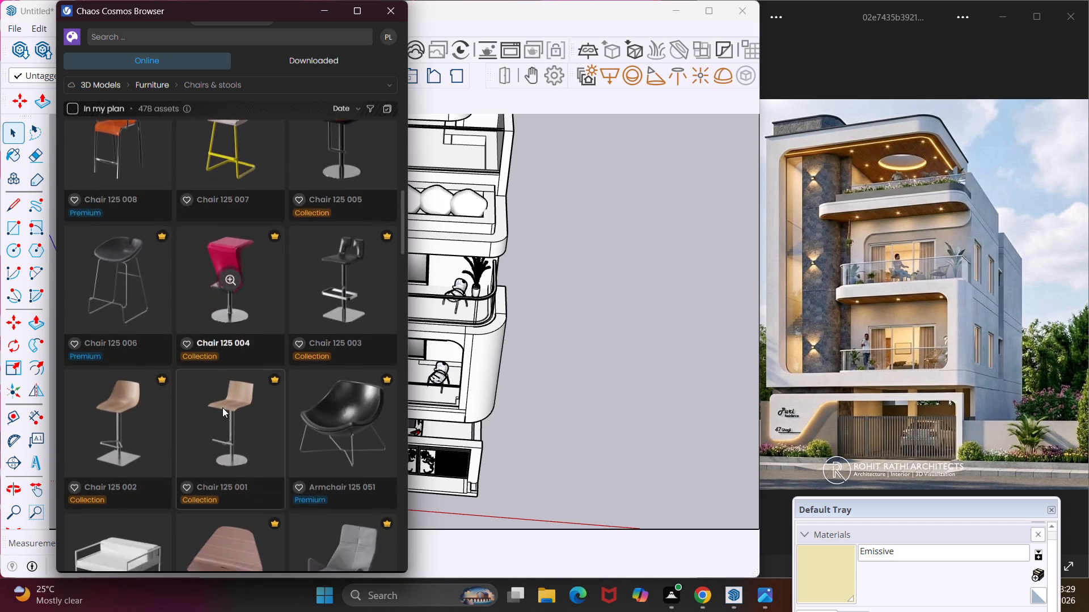
scroll(222, 408, "down", 4)
scroll(298, 304, "down", 5)
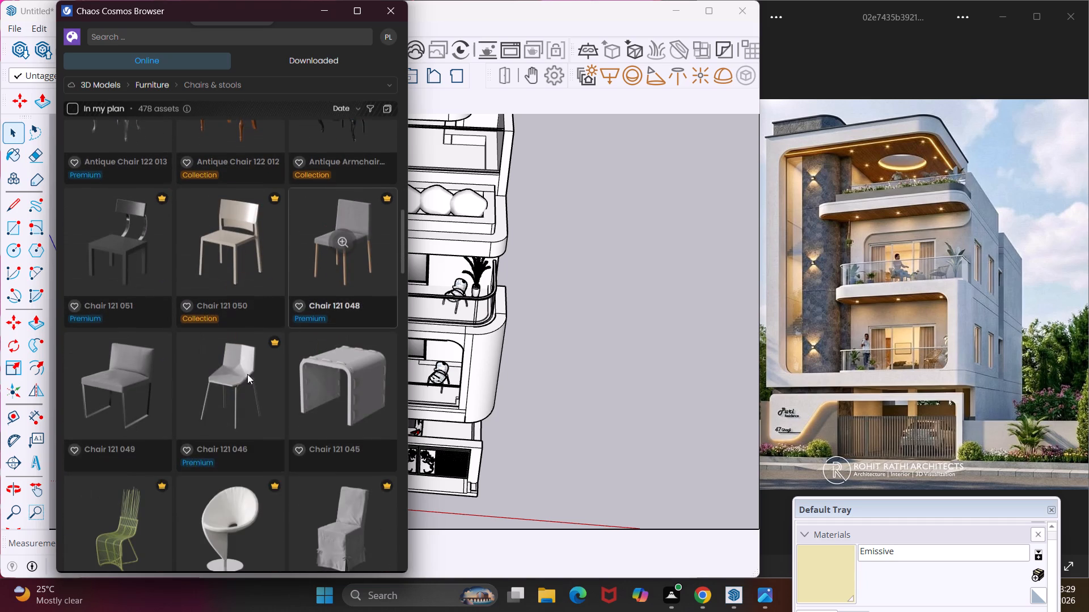
scroll(234, 399, "down", 4)
scroll(284, 345, "up", 2)
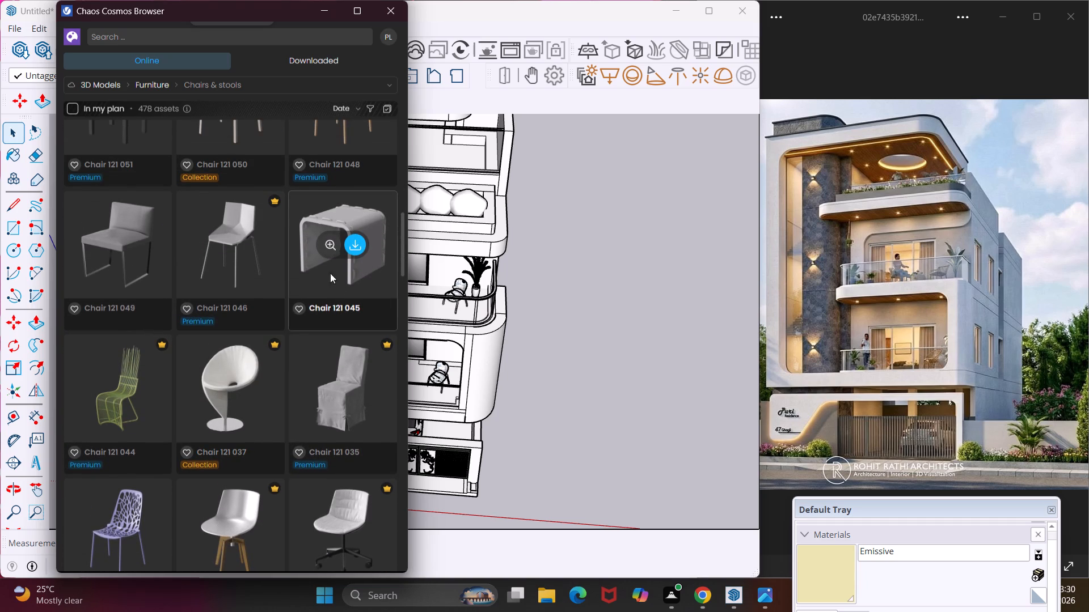
scroll(282, 328, "down", 11)
scroll(256, 376, "down", 3)
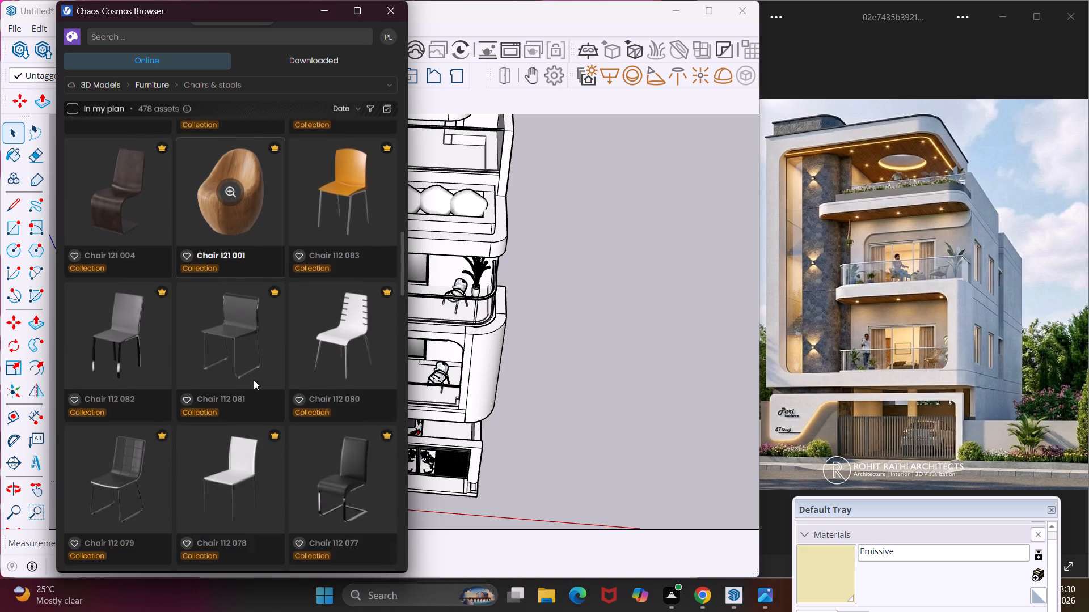
scroll(254, 380, "down", 12)
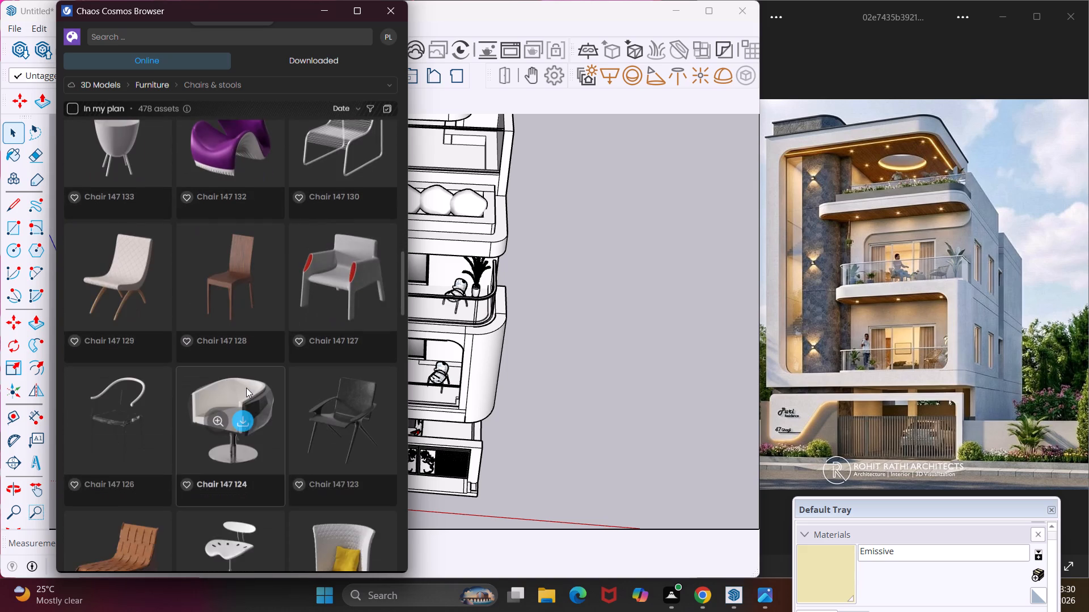
scroll(246, 388, "down", 9)
scroll(281, 332, "down", 5)
scroll(249, 374, "down", 3)
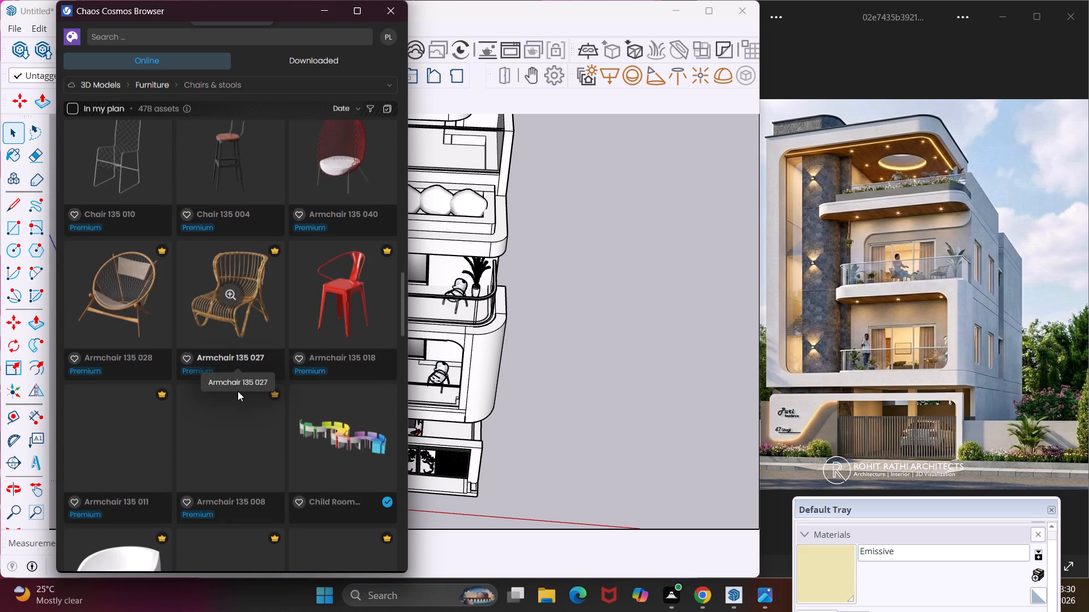
scroll(238, 391, "down", 2)
scroll(198, 428, "down", 8)
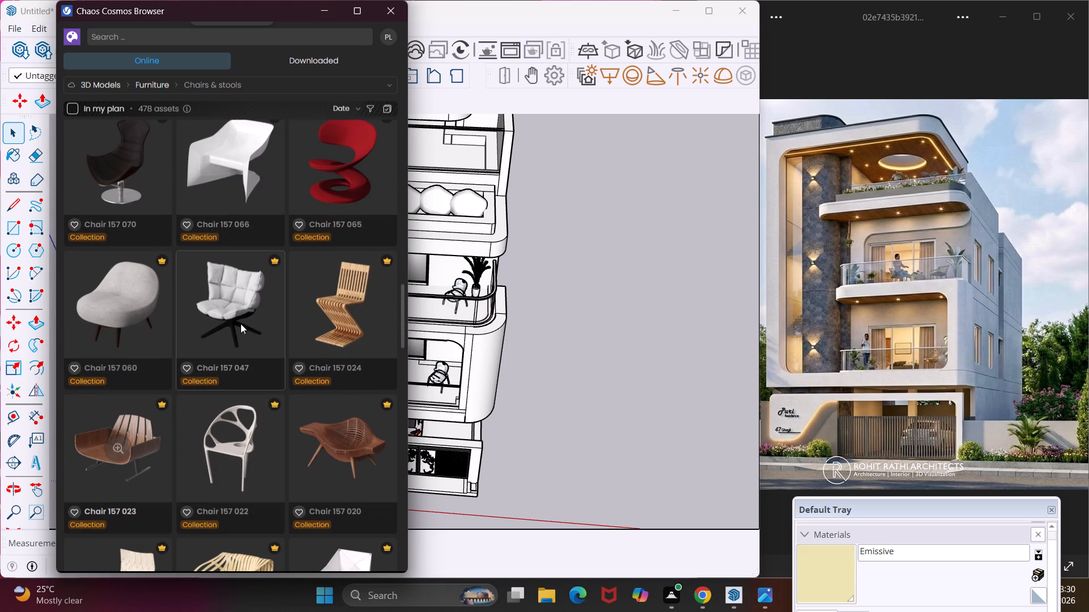
scroll(254, 283, "down", 5)
scroll(240, 342, "down", 5)
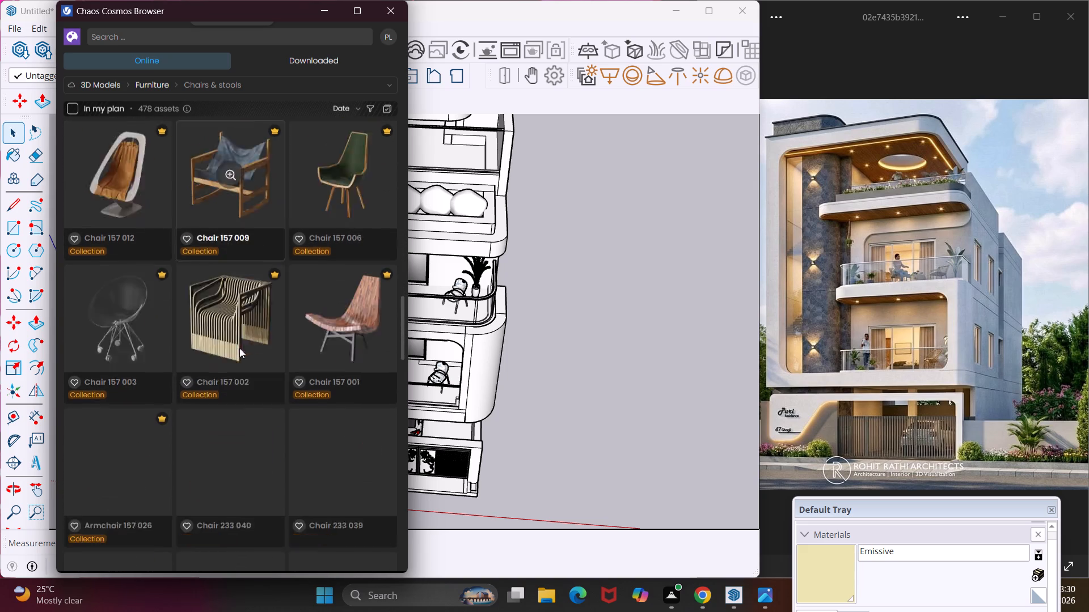
scroll(238, 348, "down", 14)
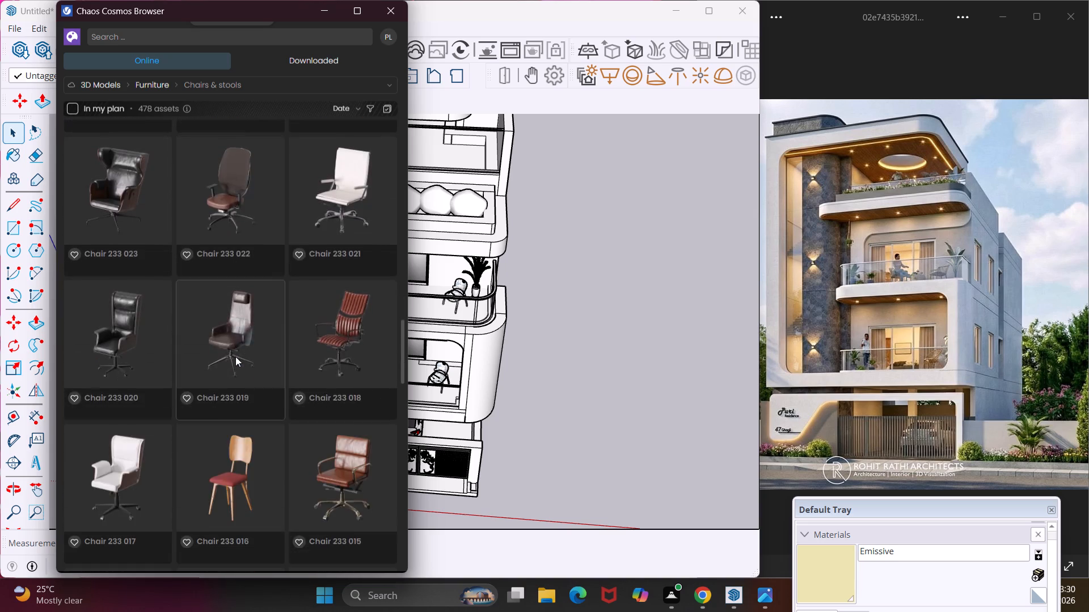
scroll(235, 356, "down", 17)
scroll(234, 360, "down", 5)
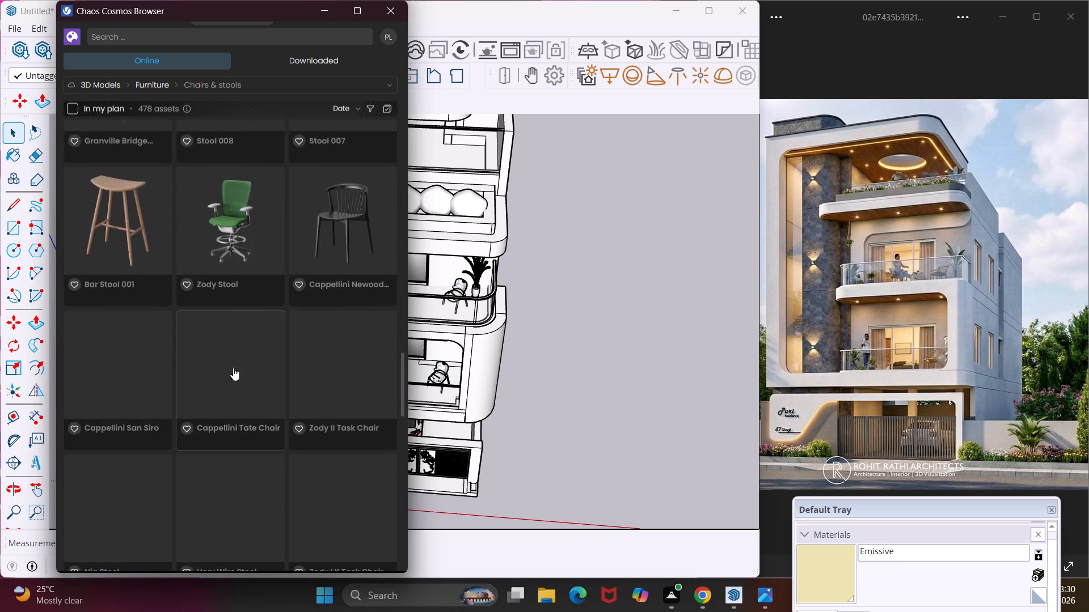
scroll(233, 368, "down", 6)
scroll(227, 388, "up", 1)
scroll(221, 401, "down", 18)
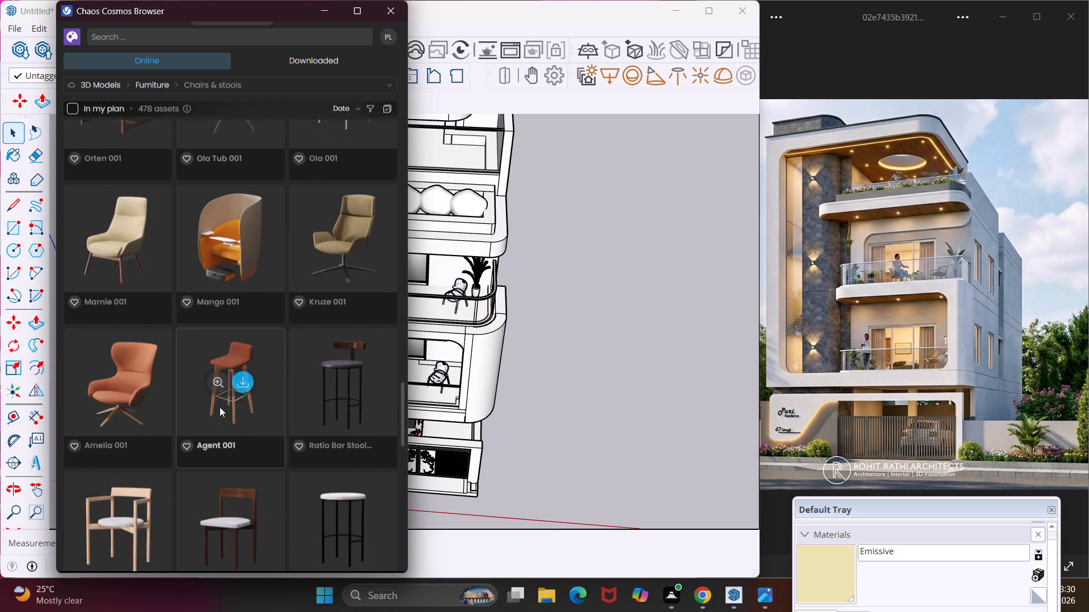
scroll(220, 407, "down", 15)
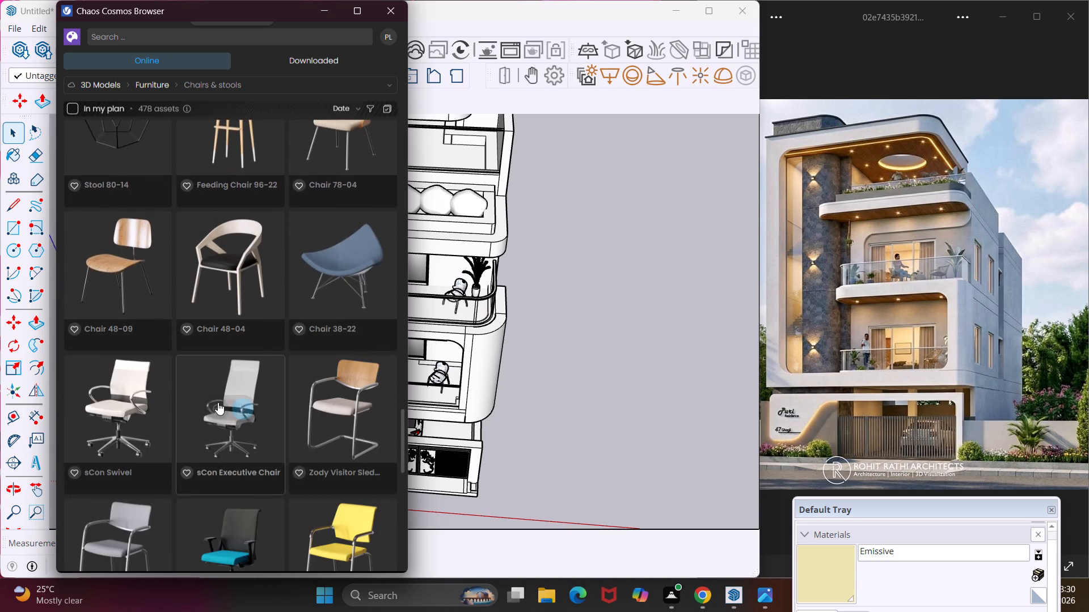
scroll(217, 401, "down", 15)
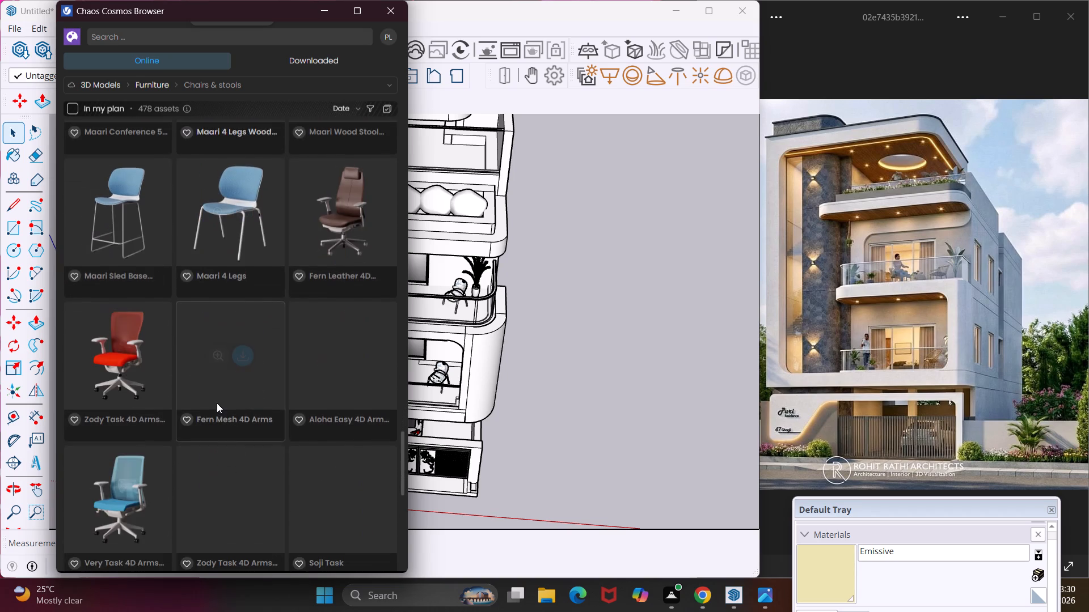
scroll(217, 402, "down", 15)
scroll(217, 401, "down", 6)
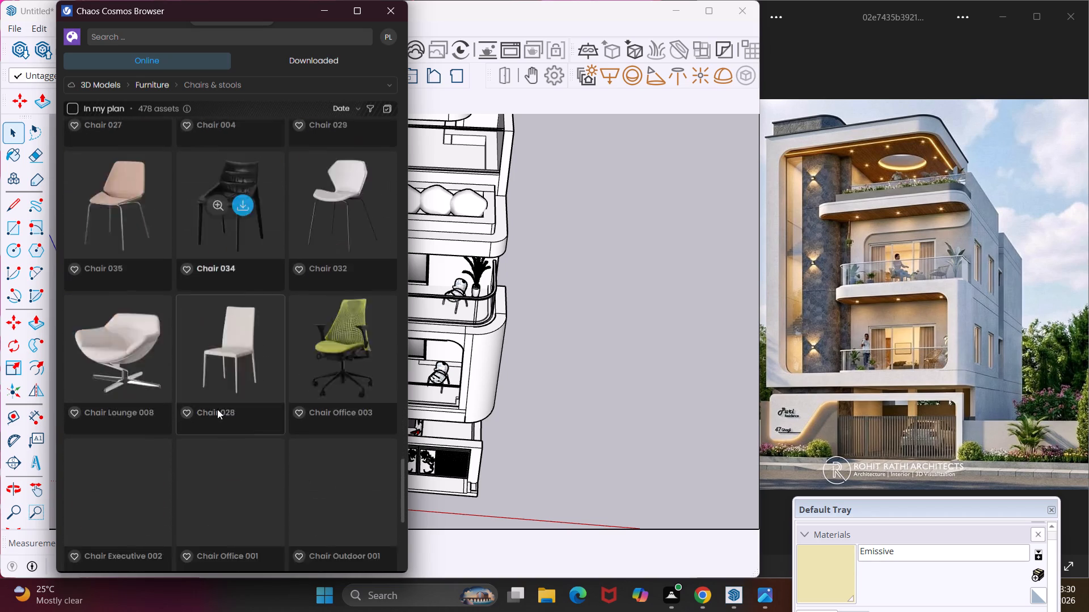
scroll(277, 343, "down", 10)
scroll(269, 369, "up", 5)
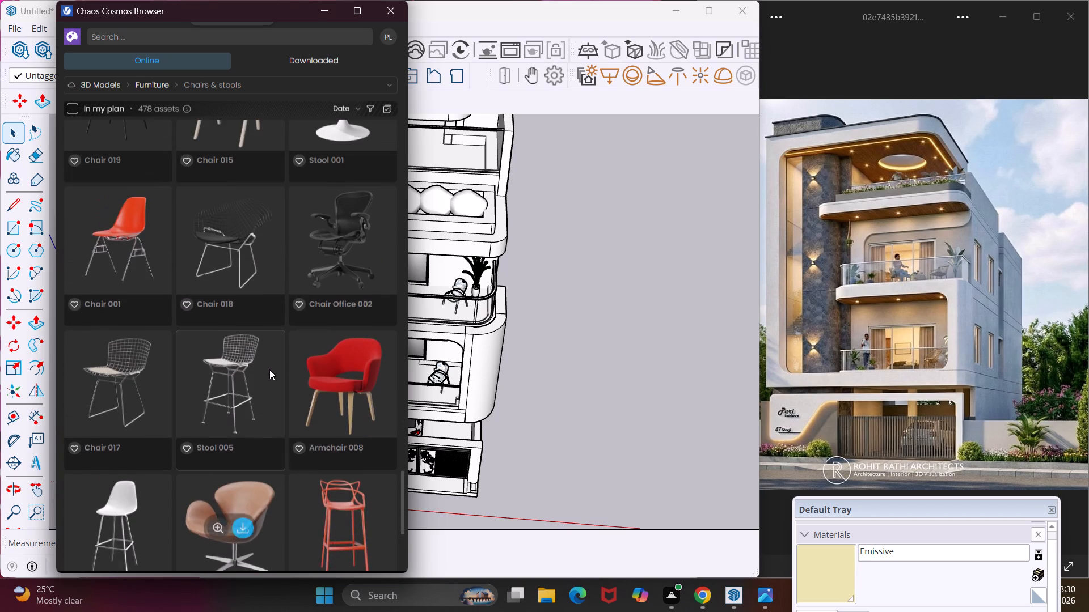
scroll(269, 369, "down", 12)
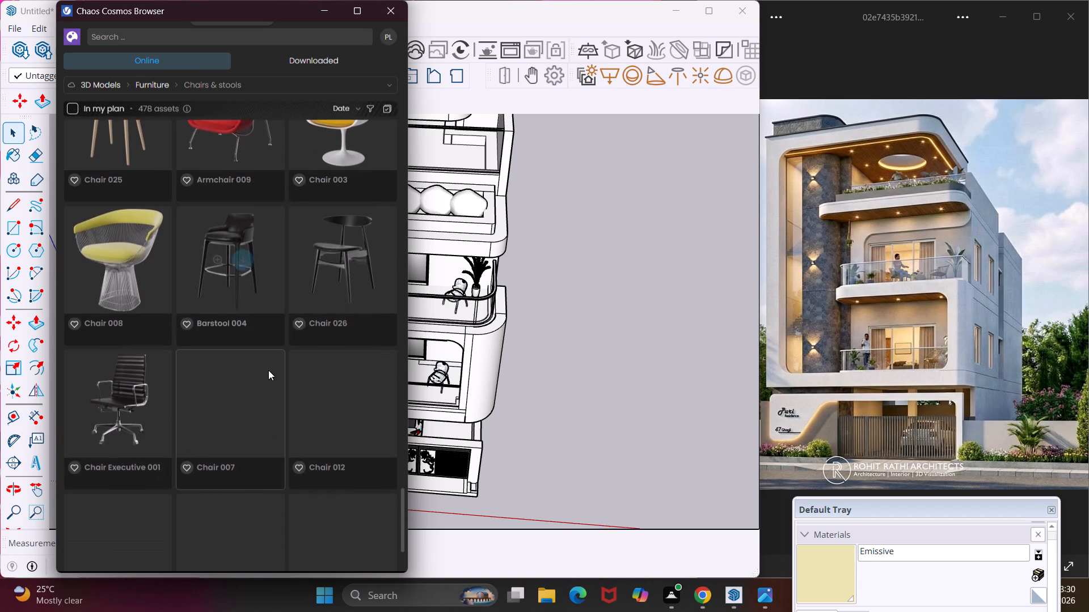
scroll(268, 370, "down", 10)
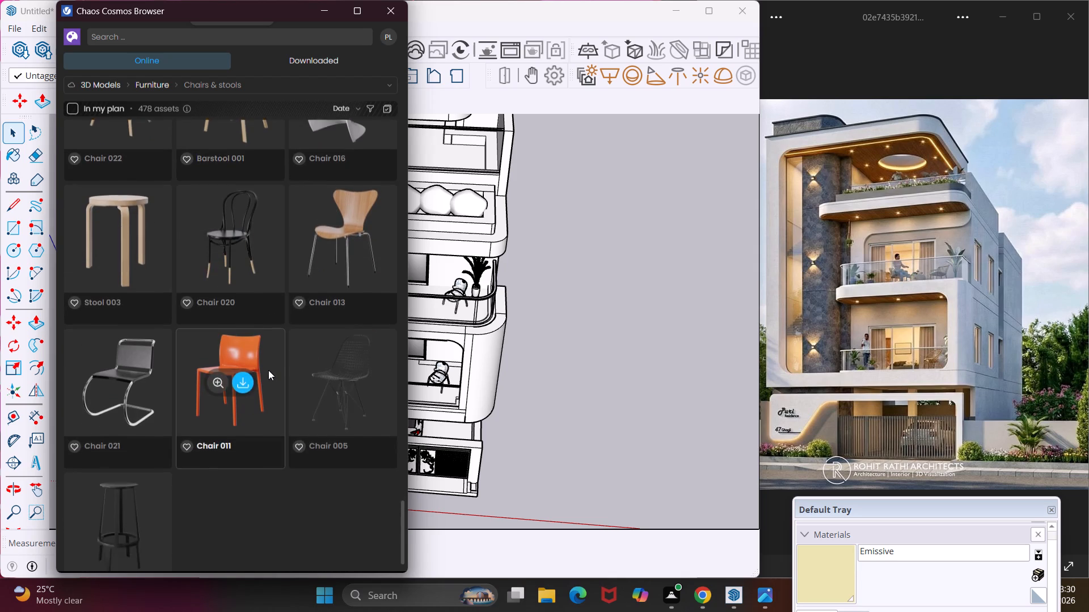
scroll(268, 370, "down", 4)
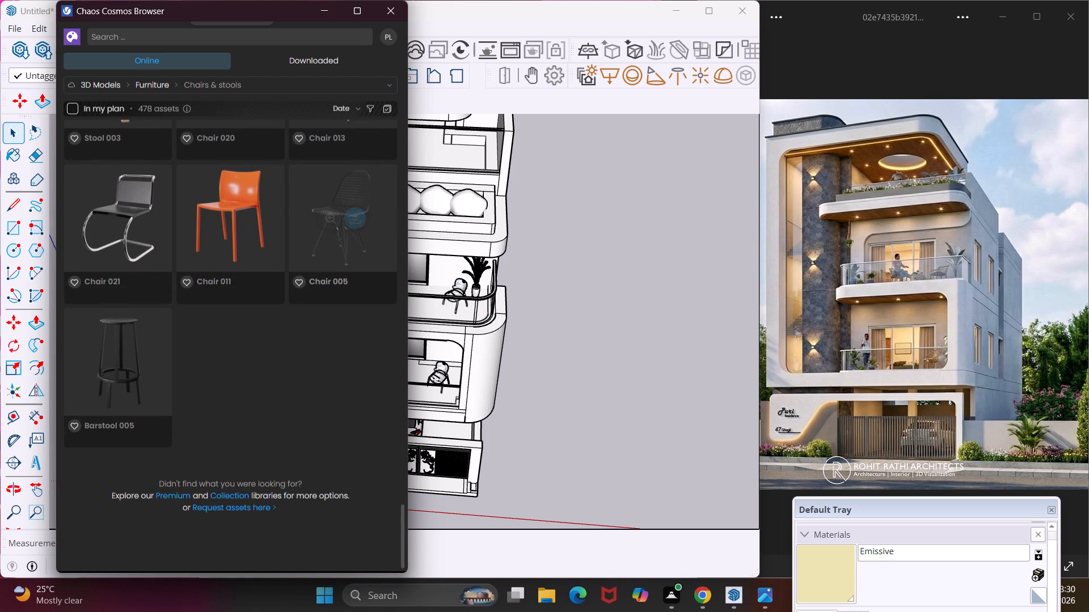
left_click(336, 7)
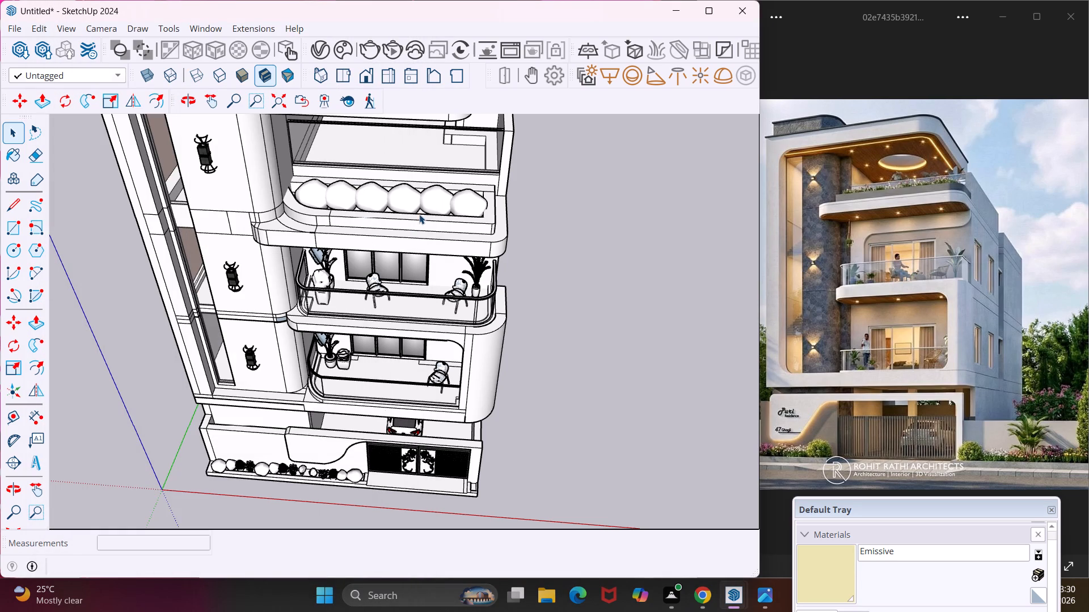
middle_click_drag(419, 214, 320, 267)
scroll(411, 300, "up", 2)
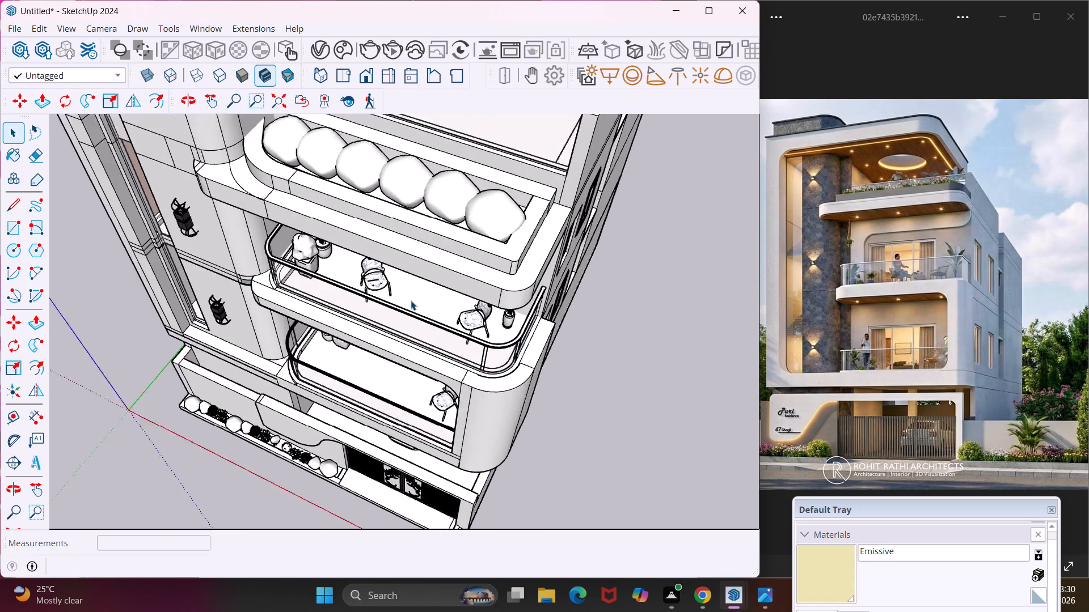
Review the furnished balconies on the facade and inspect the room with the door behind the tall window strip beside the lowest wall light.
scroll(411, 300, "up", 2)
middle_click_drag(412, 301, 530, 224)
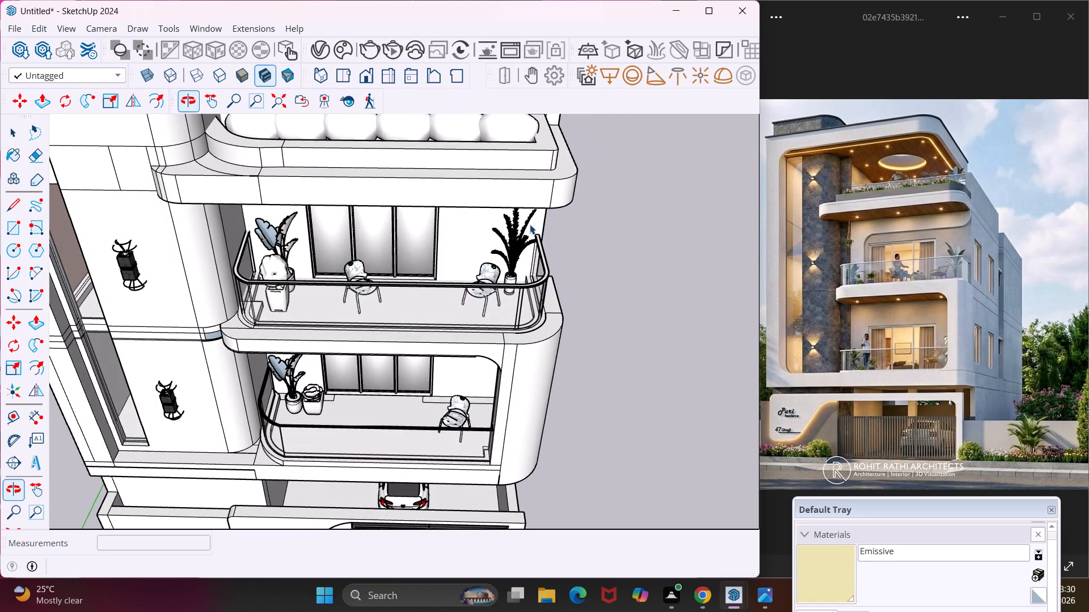
scroll(486, 246, "down", 6)
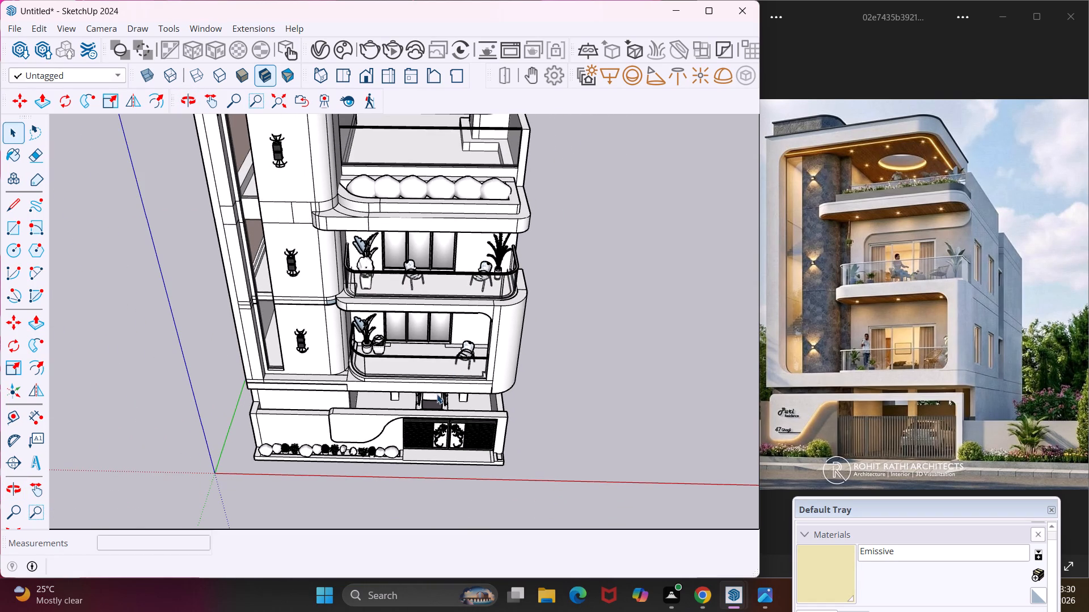
middle_click_drag(436, 393, 519, 243)
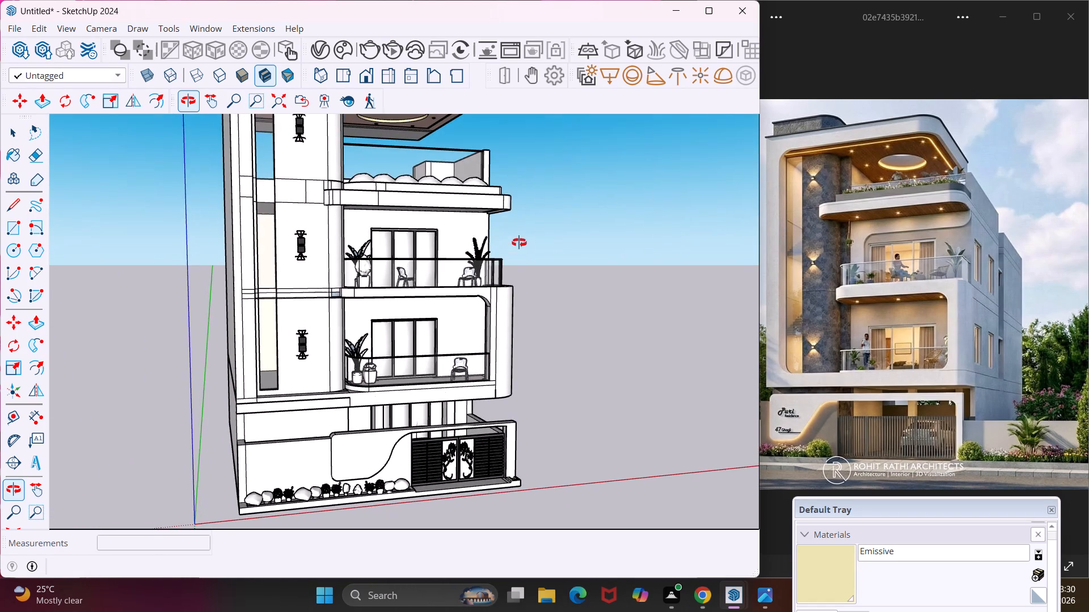
middle_click_drag(519, 243, 518, 243)
scroll(278, 317, "up", 4)
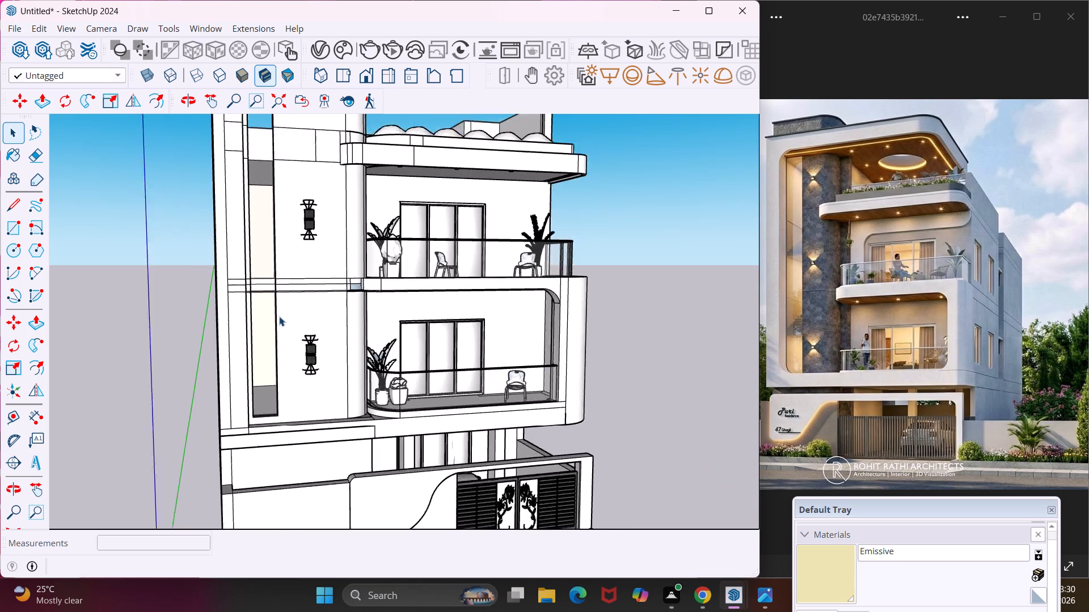
scroll(279, 316, "up", 13)
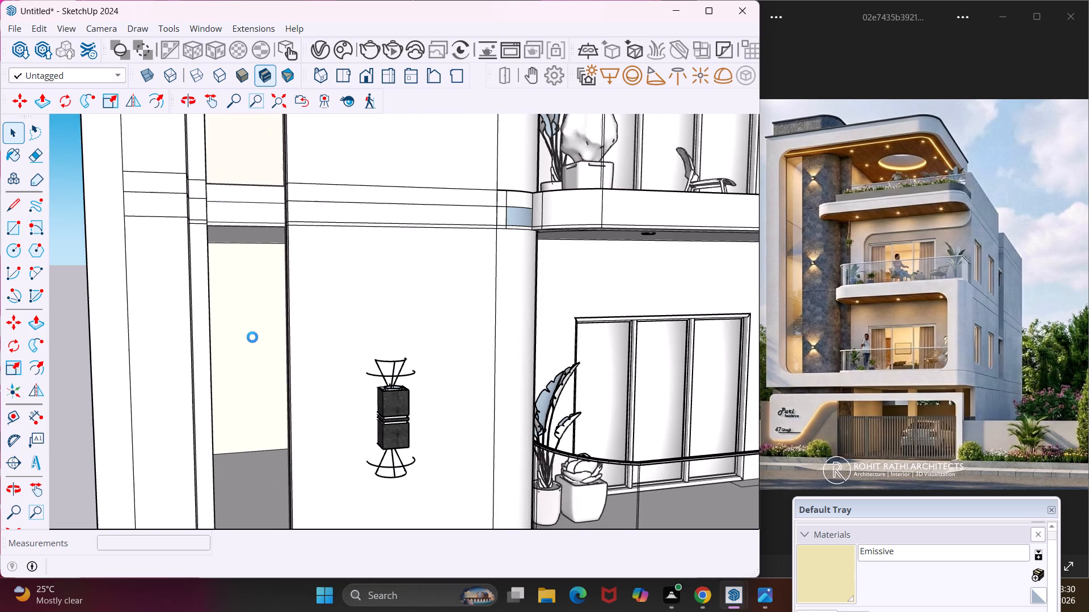
scroll(252, 337, "up", 5)
scroll(252, 337, "up", 20)
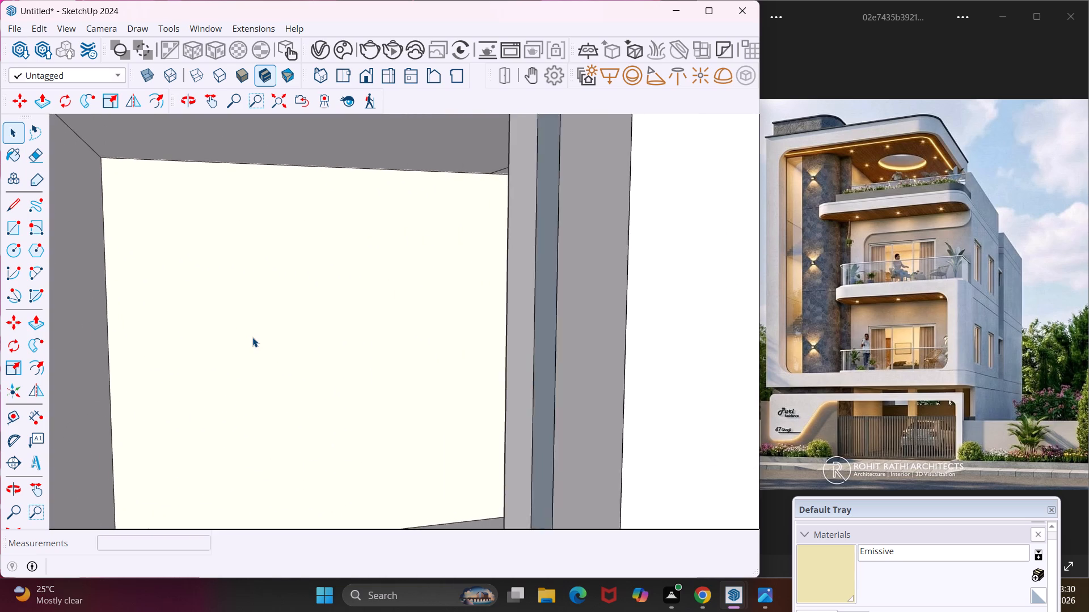
scroll(252, 337, "up", 20)
scroll(252, 337, "up", 16)
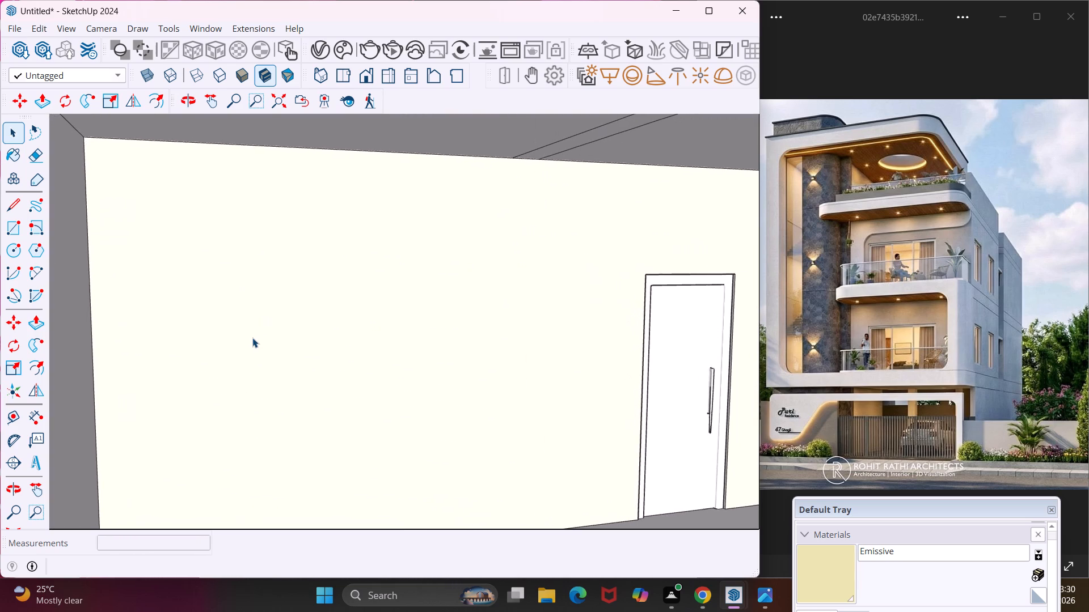
scroll(252, 338, "up", 20)
scroll(252, 338, "up", 6)
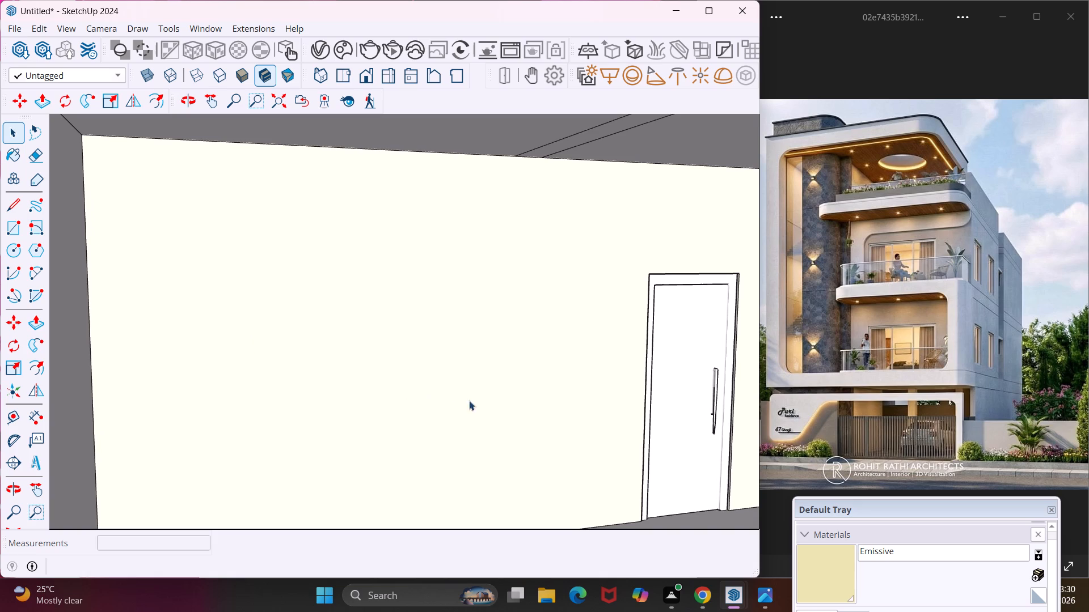
left_click(219, 97)
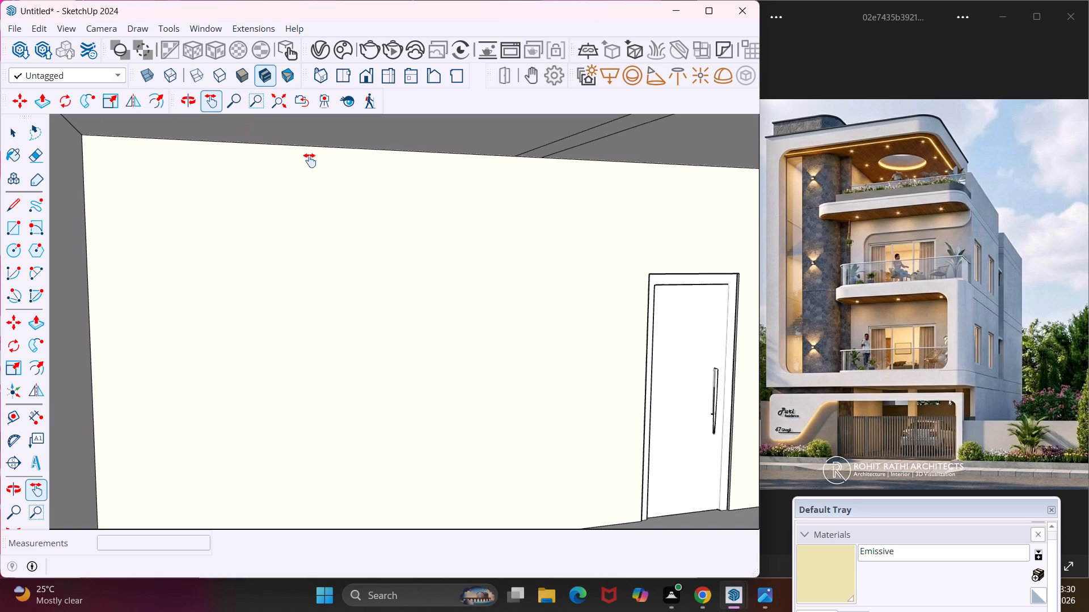
left_click_drag(489, 258, 346, 256)
left_click_drag(452, 279, 386, 273)
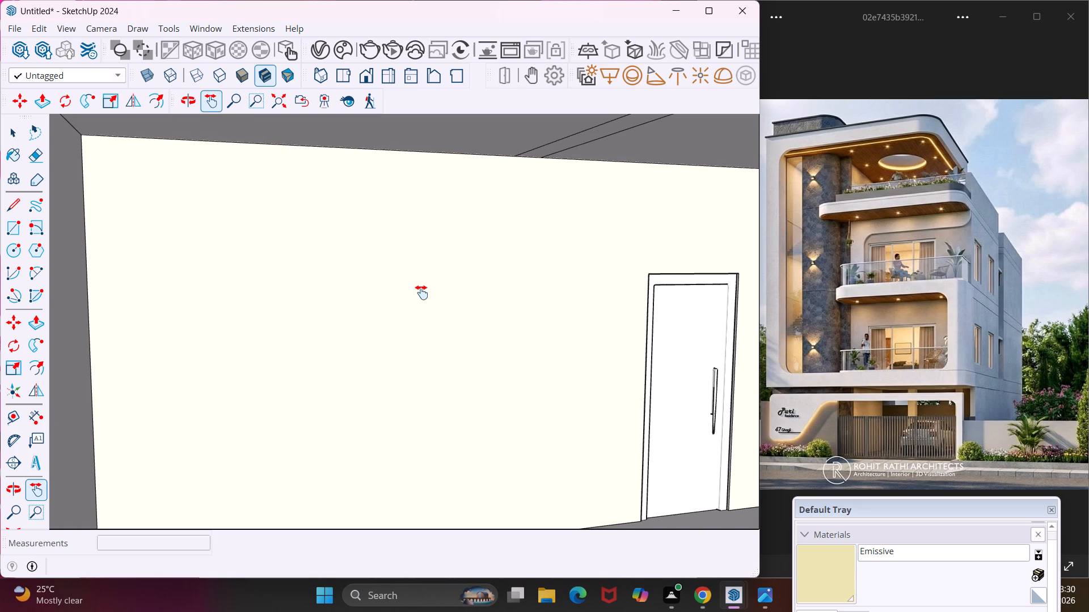
scroll(424, 293, "up", 15)
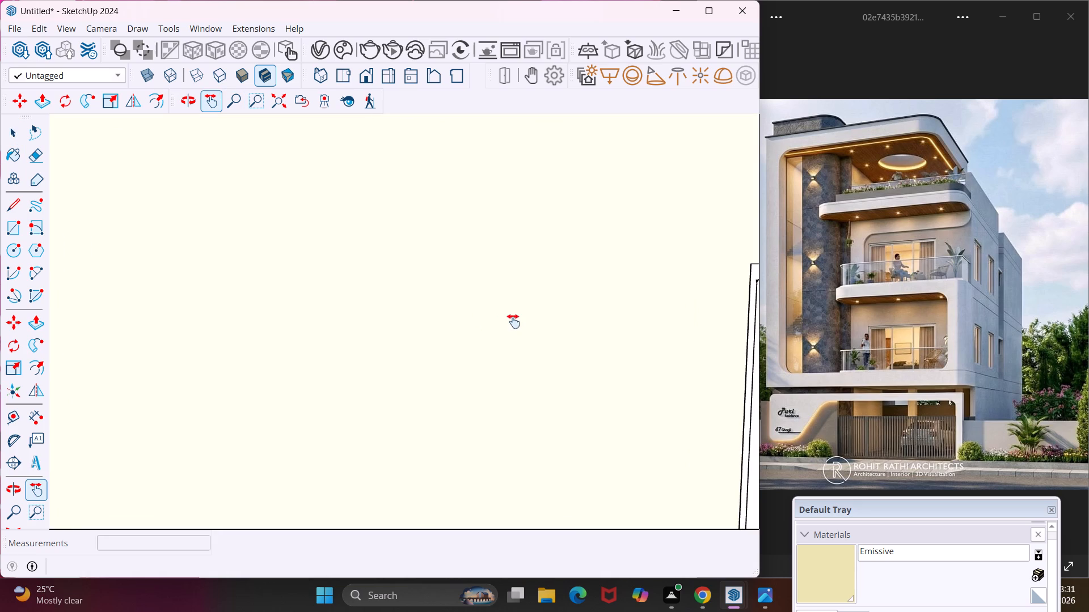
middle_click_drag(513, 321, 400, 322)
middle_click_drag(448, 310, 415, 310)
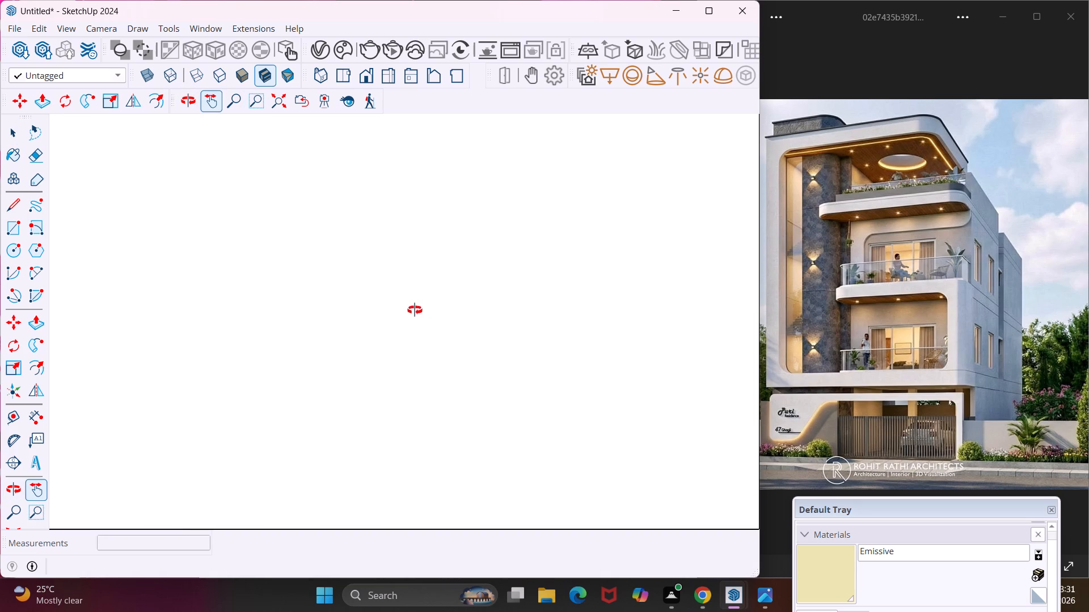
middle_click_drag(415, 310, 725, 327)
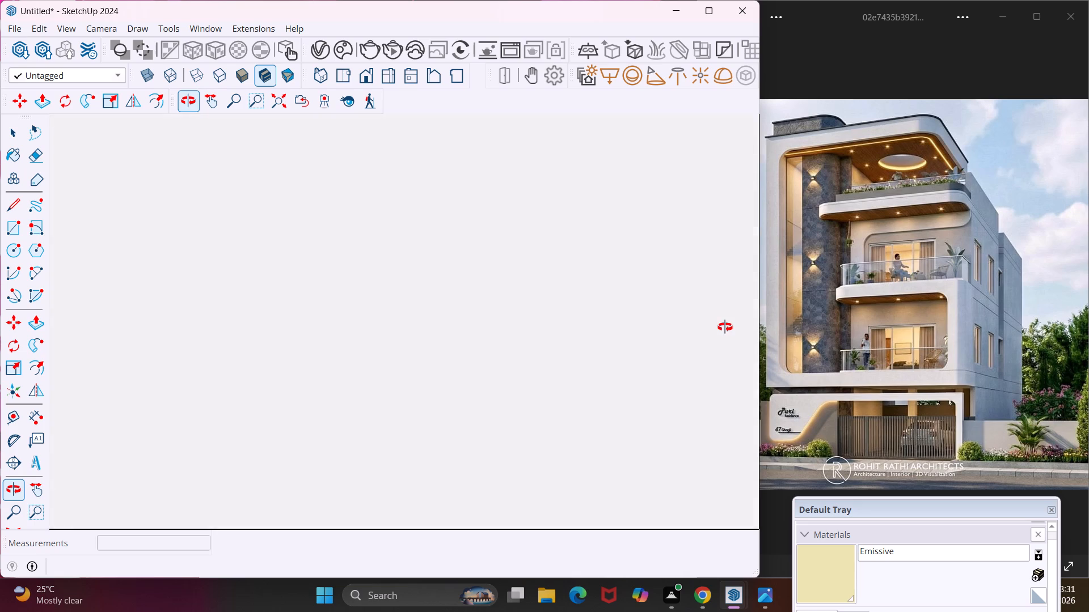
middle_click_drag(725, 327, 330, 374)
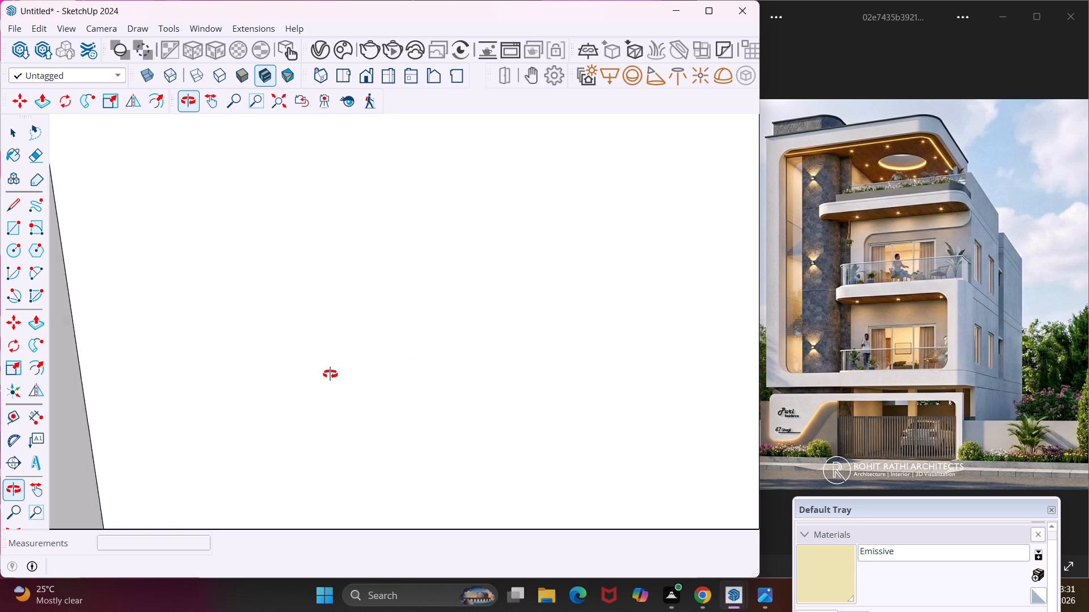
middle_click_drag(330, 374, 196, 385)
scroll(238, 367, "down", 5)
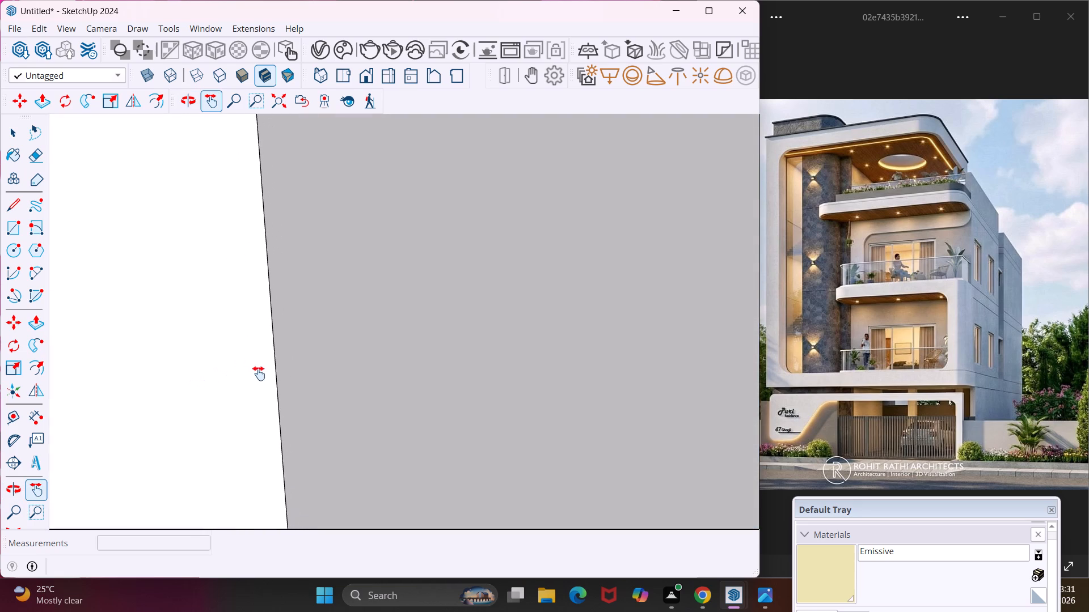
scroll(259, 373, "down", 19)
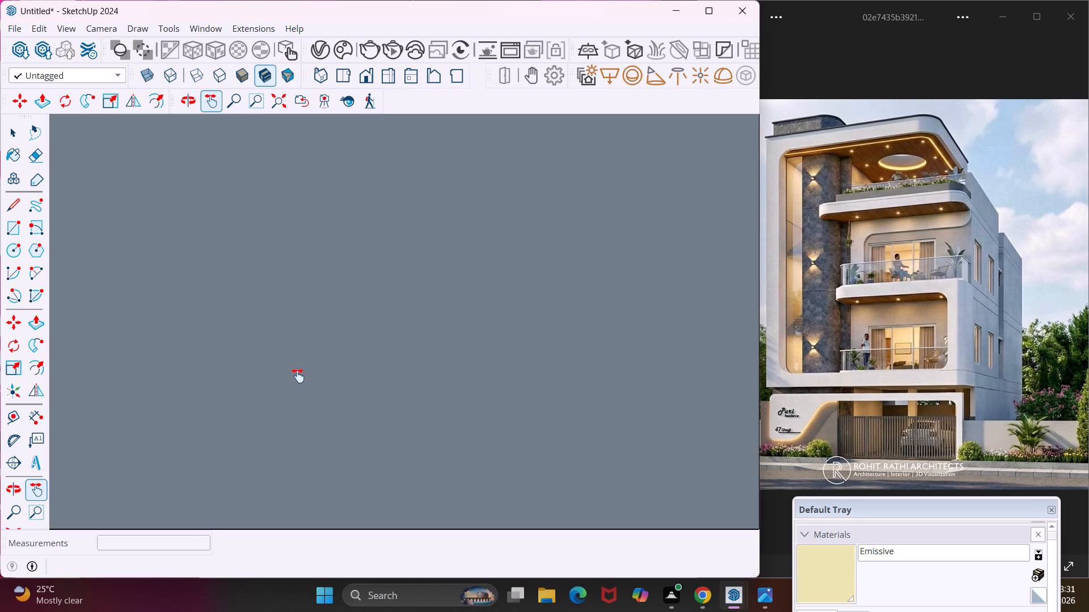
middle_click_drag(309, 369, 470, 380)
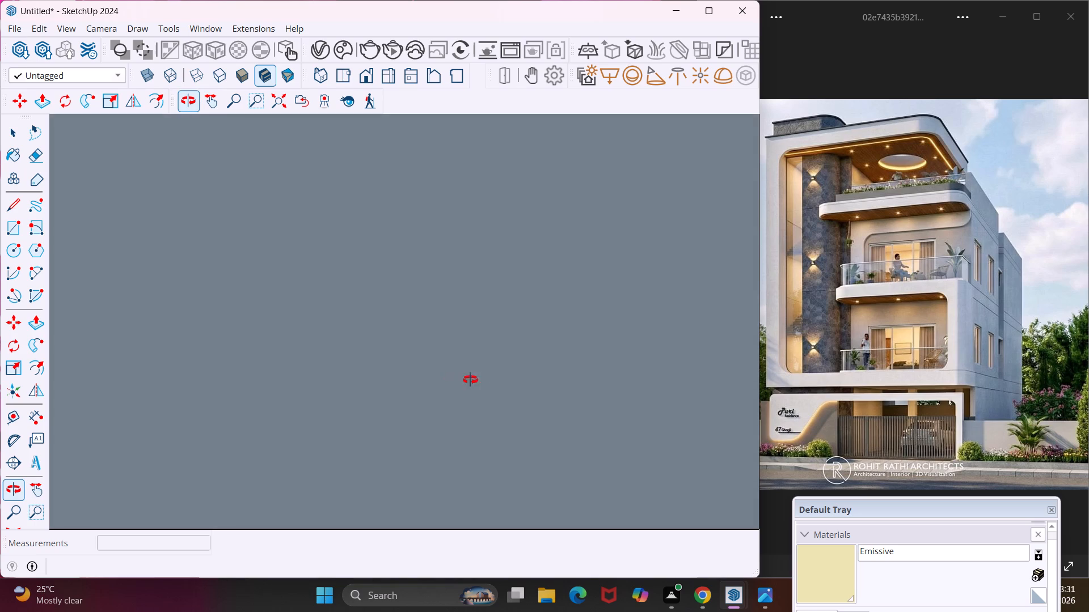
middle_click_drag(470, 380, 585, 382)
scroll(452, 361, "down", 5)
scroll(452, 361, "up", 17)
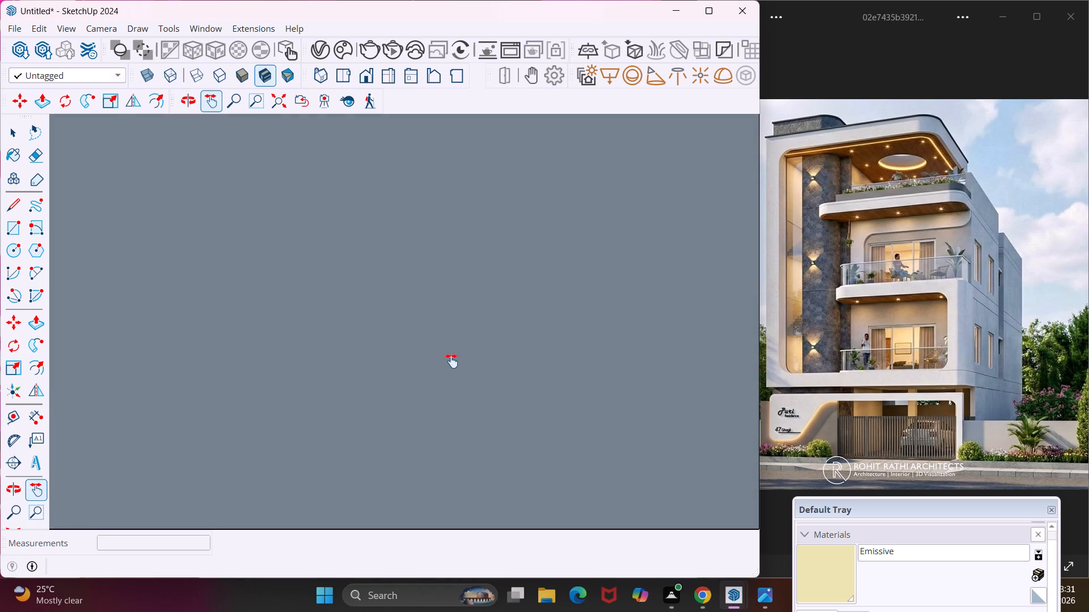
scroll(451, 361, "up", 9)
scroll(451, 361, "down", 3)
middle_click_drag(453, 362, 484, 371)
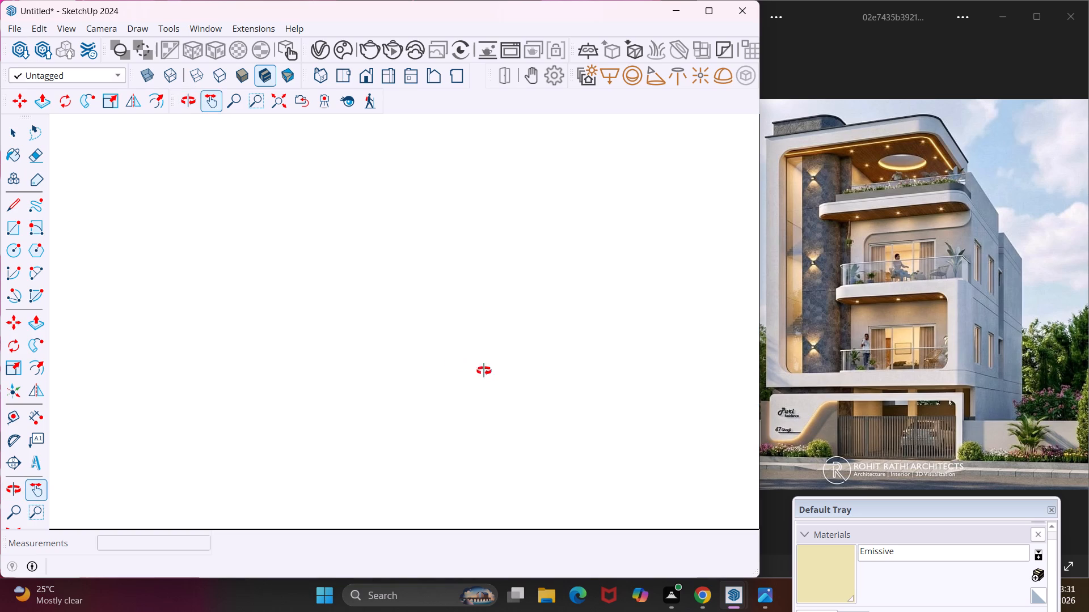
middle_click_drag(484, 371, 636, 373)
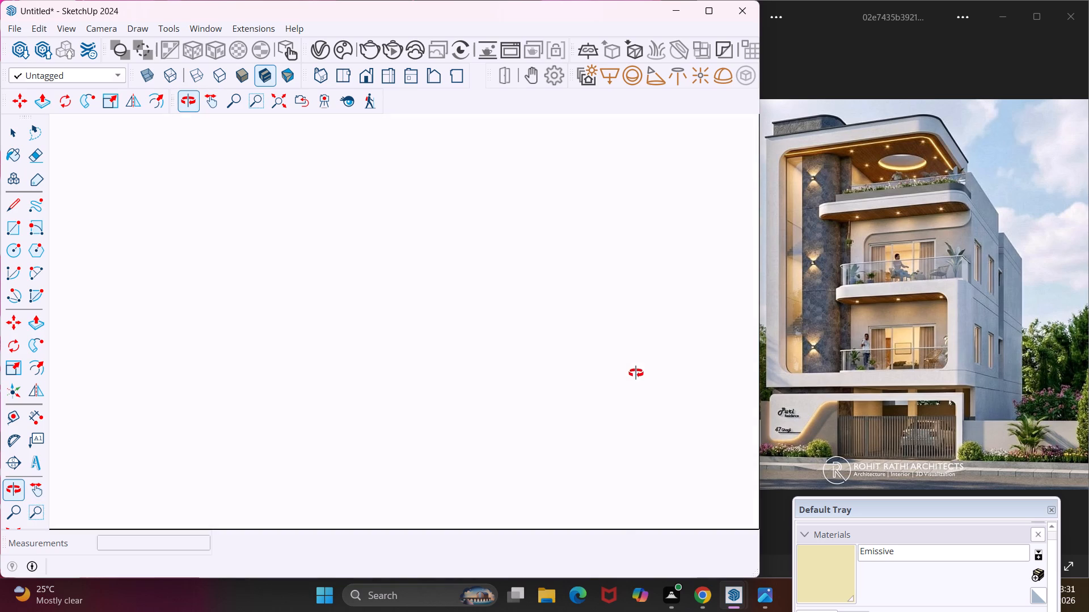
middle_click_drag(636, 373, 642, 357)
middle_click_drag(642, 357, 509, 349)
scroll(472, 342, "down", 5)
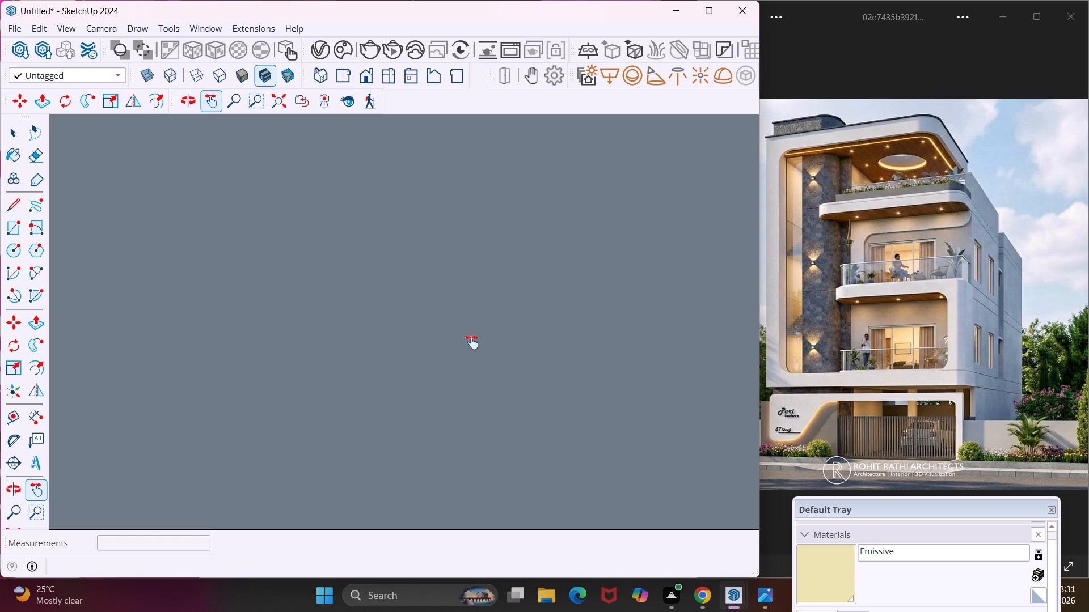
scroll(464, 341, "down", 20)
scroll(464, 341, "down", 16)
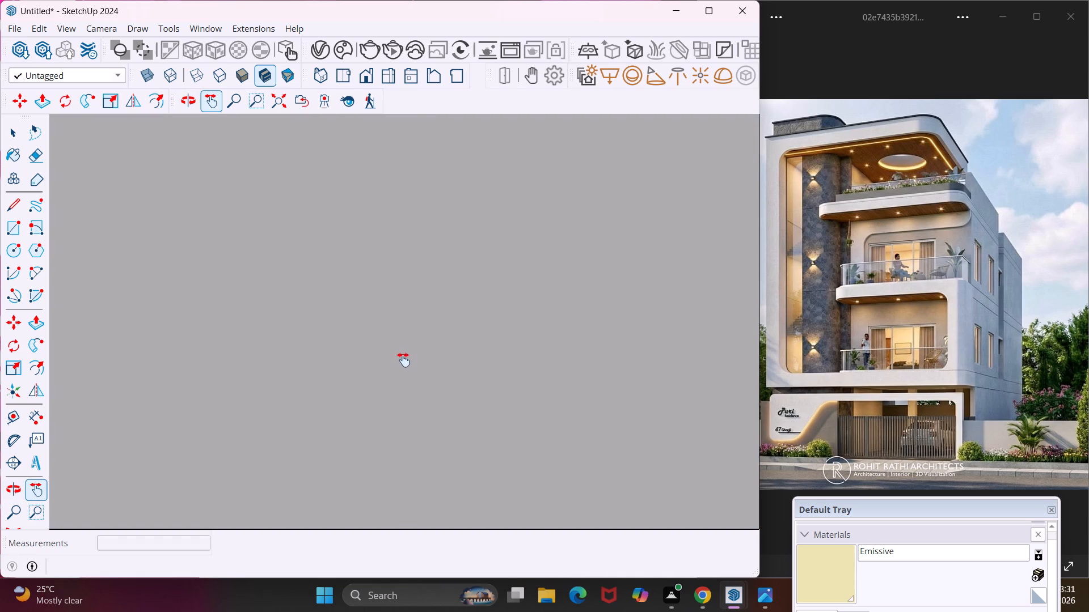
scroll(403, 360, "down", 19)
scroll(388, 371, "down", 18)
Examine the chair on the upper balcony and the three-panel glazed door behind it at close range.
scroll(386, 375, "down", 20)
scroll(386, 375, "down", 18)
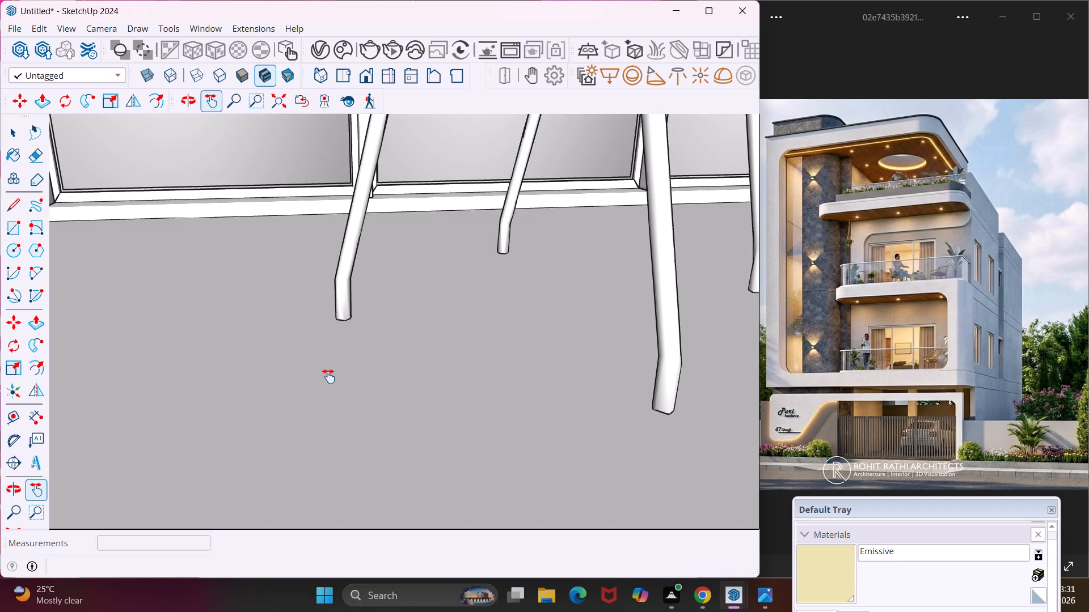
scroll(328, 376, "down", 6)
scroll(328, 375, "down", 20)
scroll(328, 375, "down", 4)
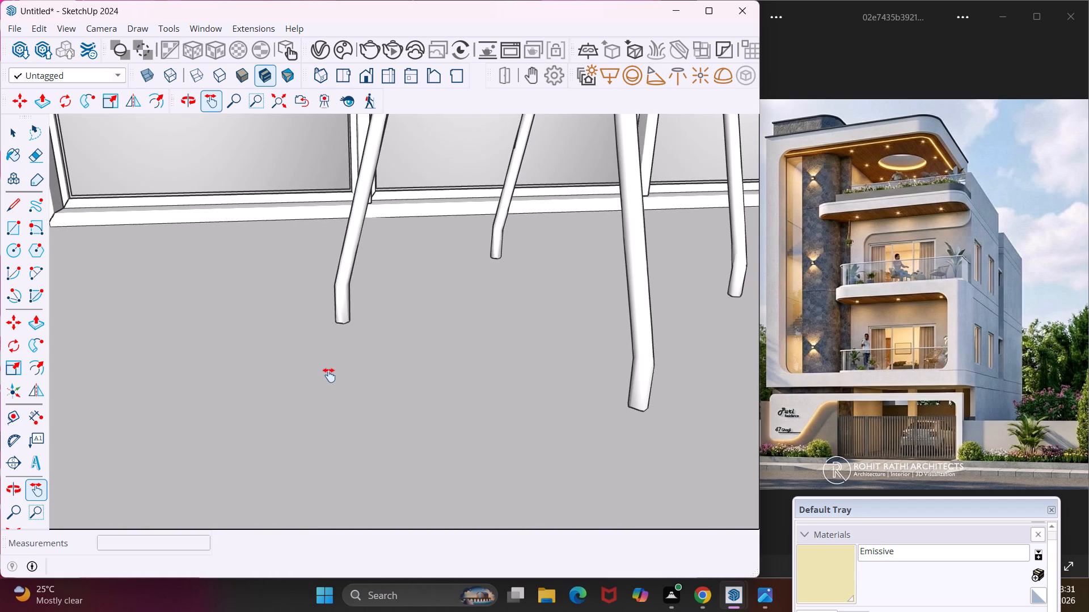
scroll(329, 375, "down", 1)
middle_click_drag(290, 367, 356, 255)
scroll(226, 254, "up", 5)
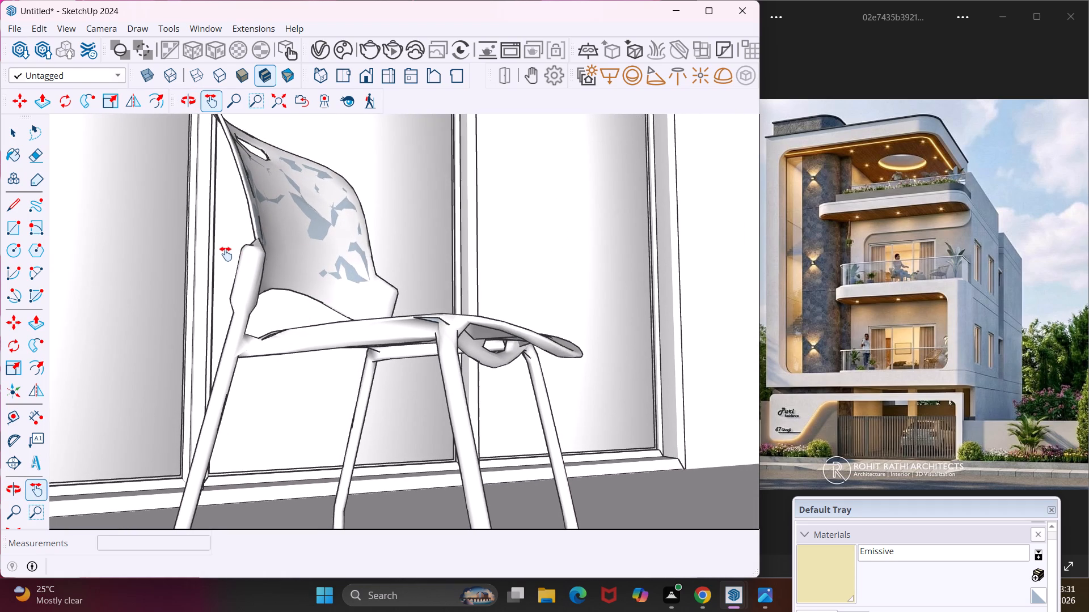
scroll(226, 254, "up", 6)
middle_click_drag(499, 240, 383, 260)
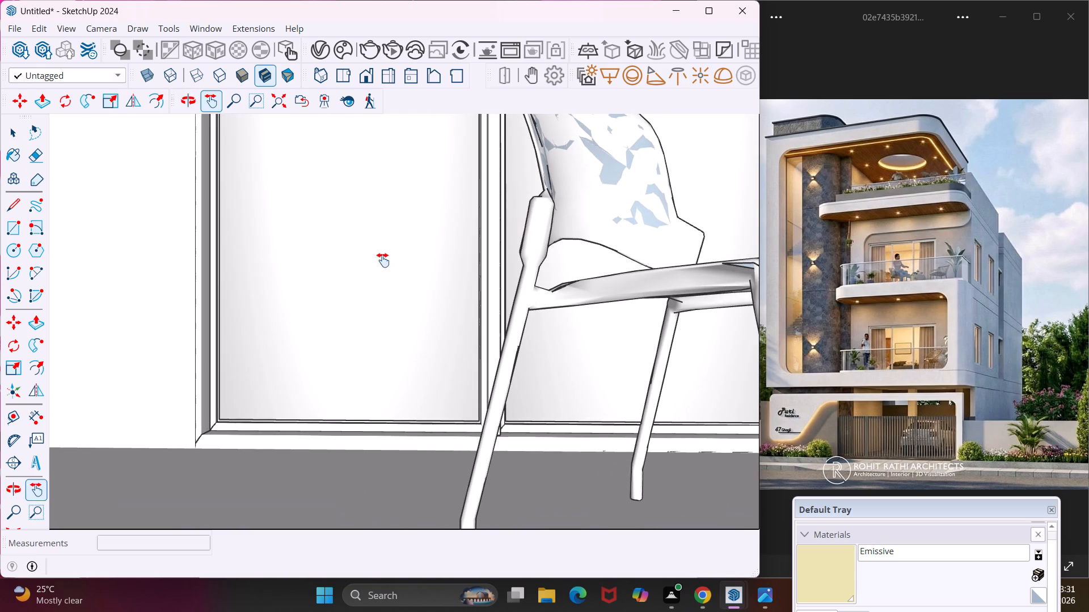
scroll(378, 260, "up", 12)
scroll(378, 260, "down", 17)
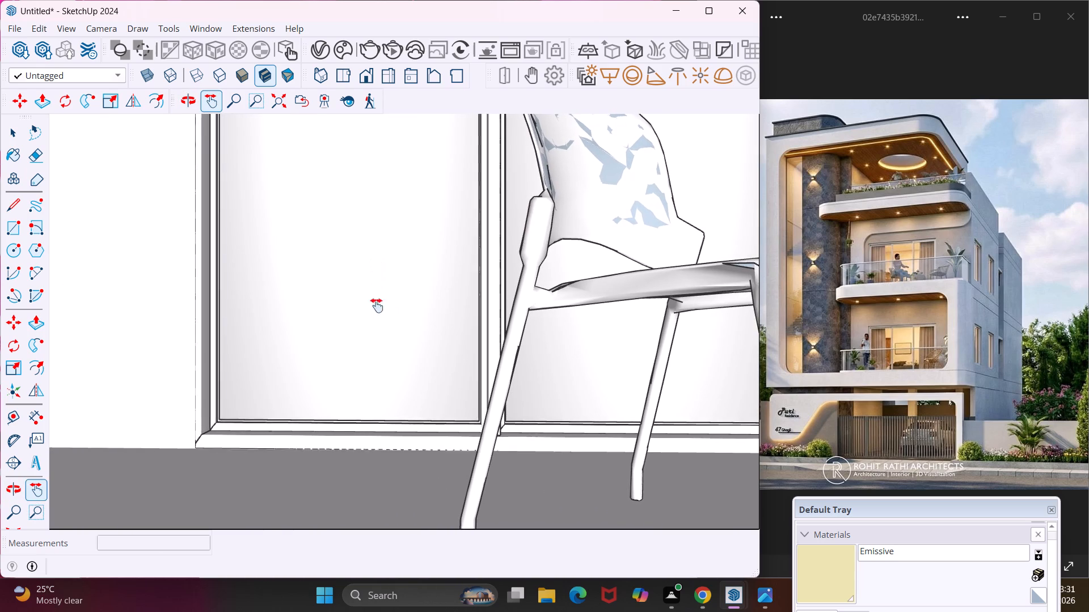
scroll(377, 305, "down", 16)
scroll(393, 320, "down", 20)
scroll(393, 320, "down", 1)
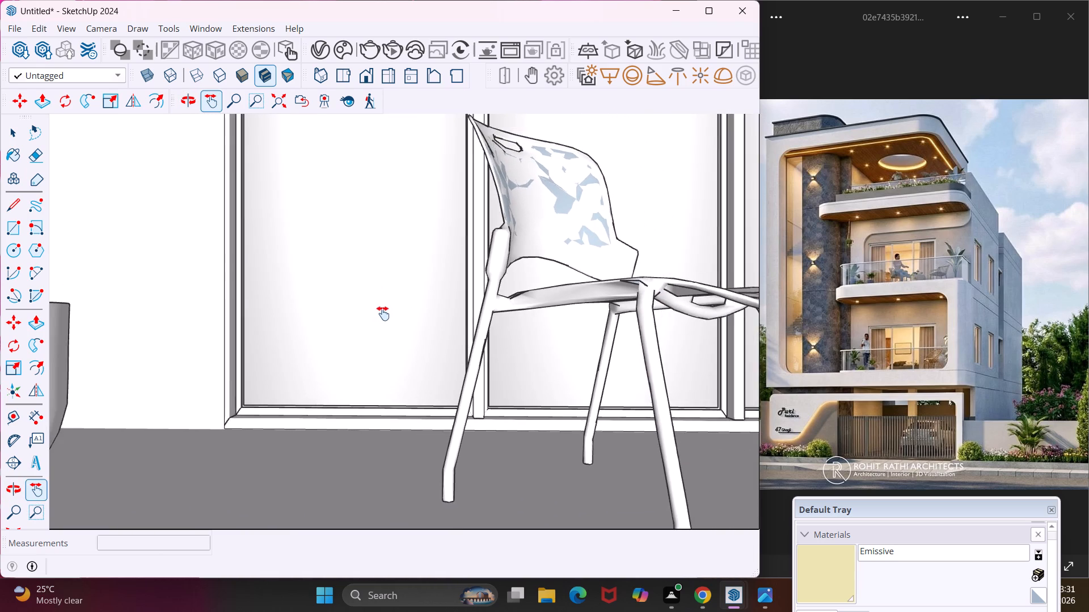
Place a V-Ray omni light at floor level inside the room behind the lower balcony's three-panel glazed door.
scroll(383, 313, "down", 20)
scroll(383, 313, "down", 20)
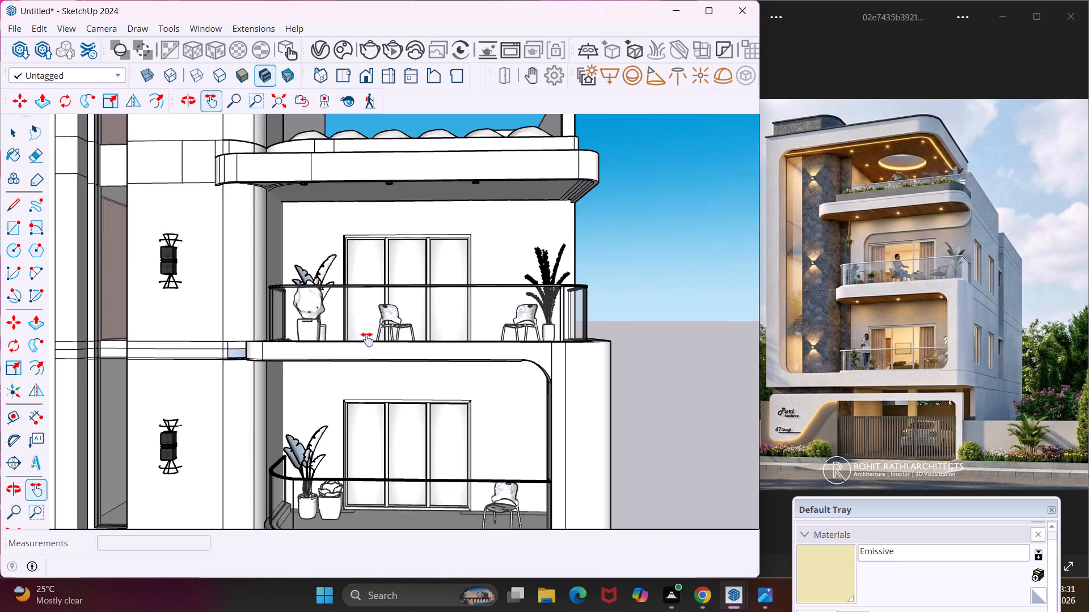
scroll(367, 339, "down", 4)
scroll(375, 426, "up", 10)
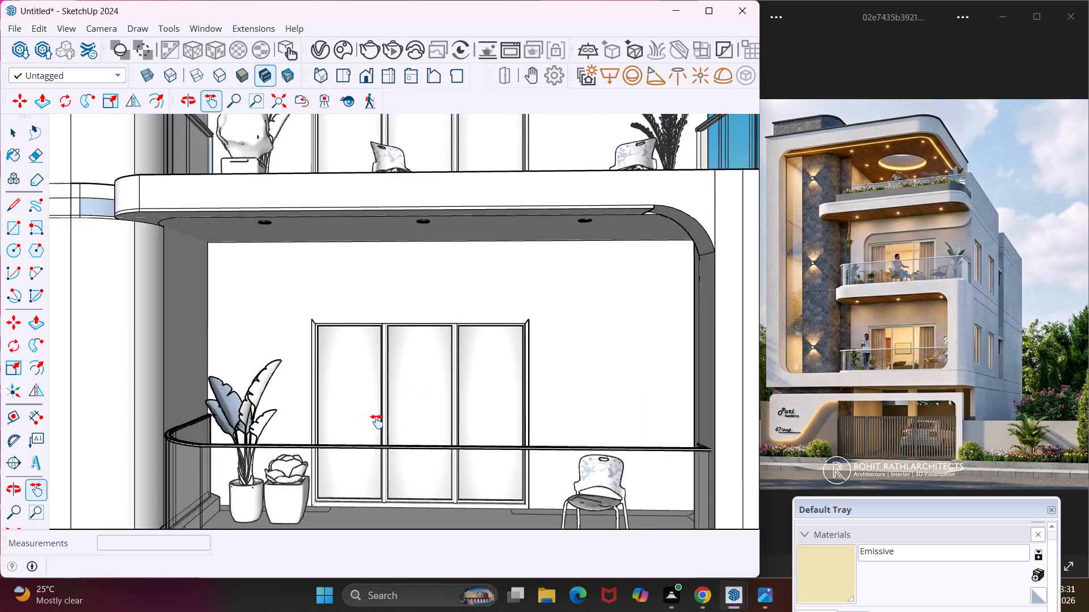
scroll(377, 422, "up", 20)
scroll(377, 422, "up", 17)
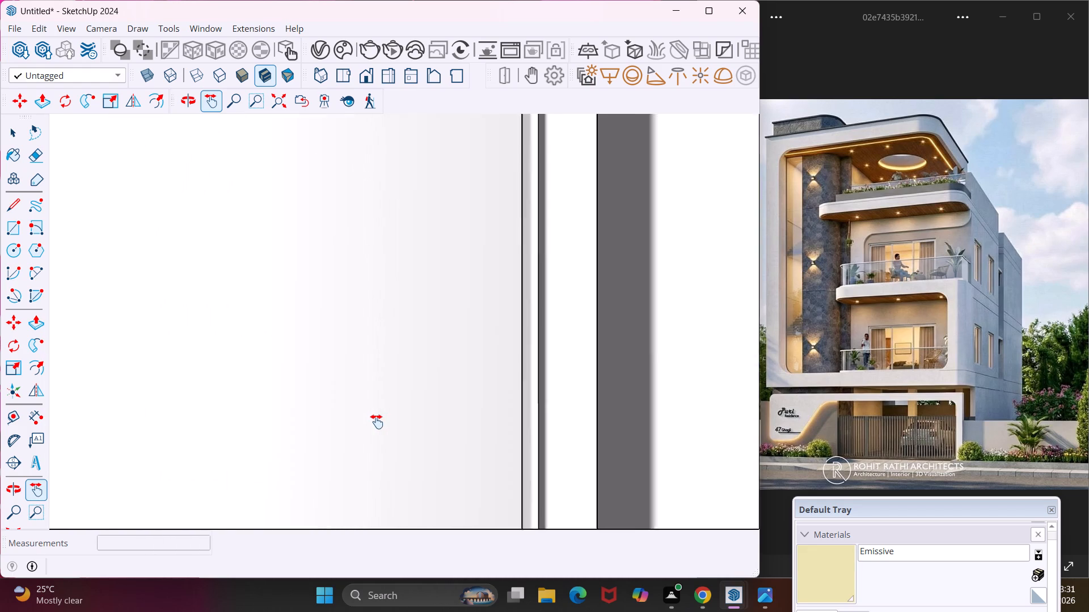
scroll(377, 422, "up", 20)
scroll(377, 422, "up", 17)
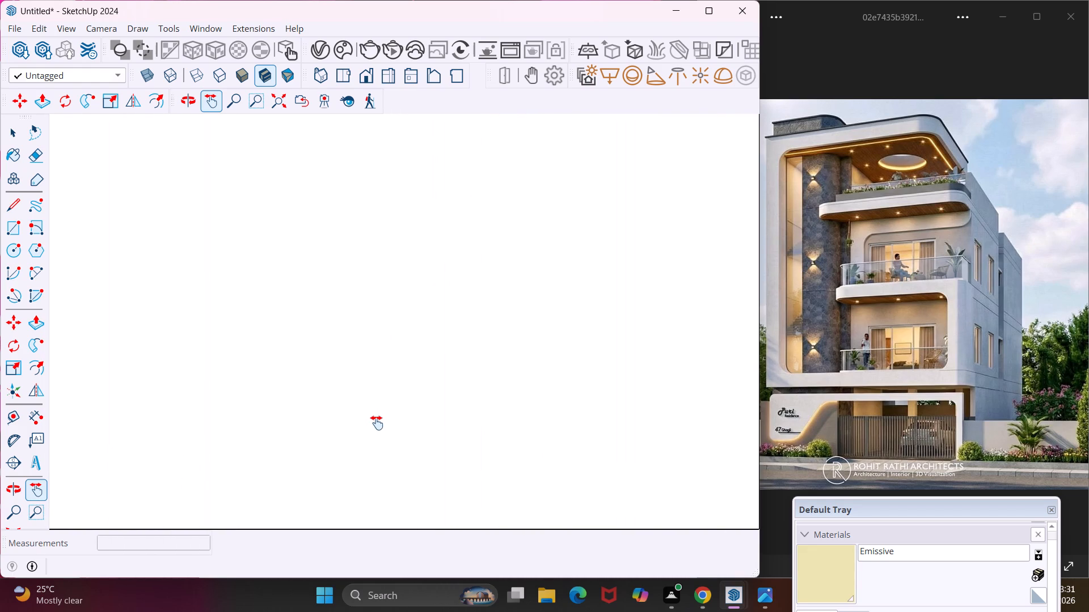
scroll(377, 423, "up", 20)
scroll(377, 423, "up", 16)
scroll(375, 425, "up", 20)
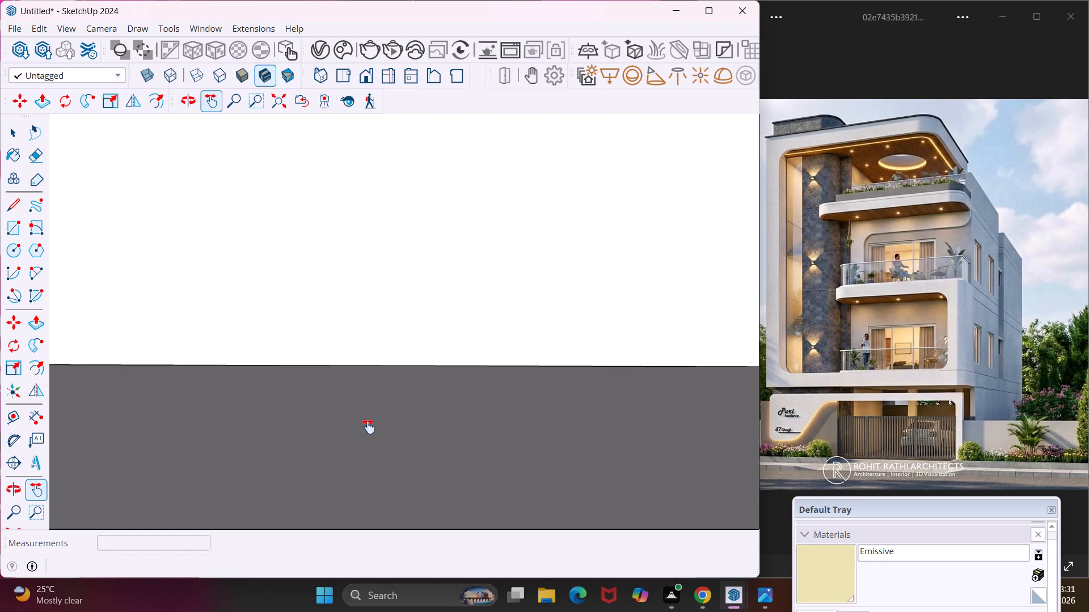
middle_click_drag(368, 427, 332, 354)
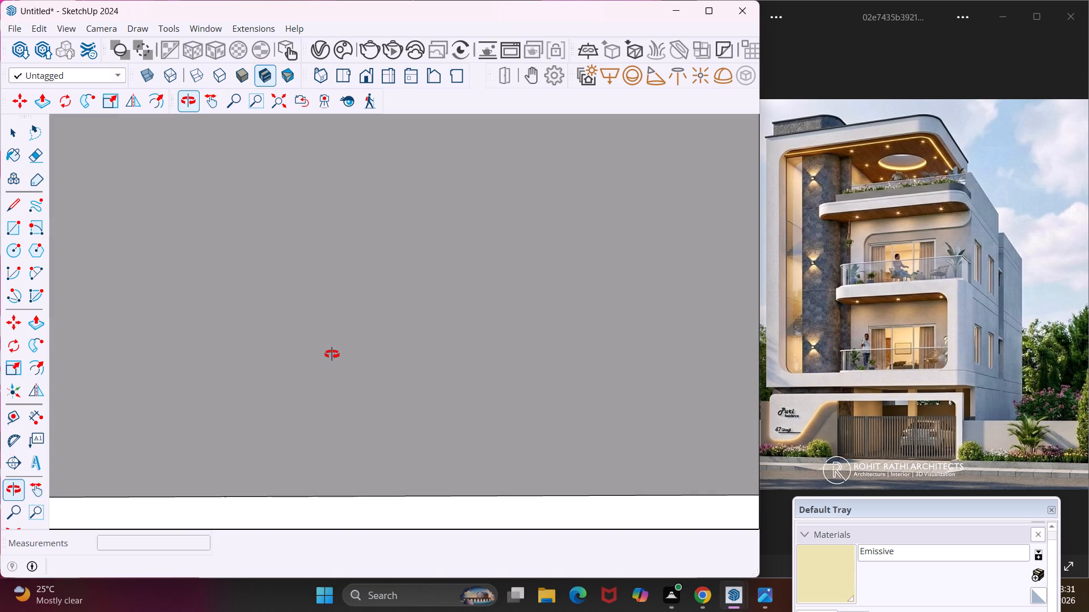
middle_click_drag(332, 354, 340, 379)
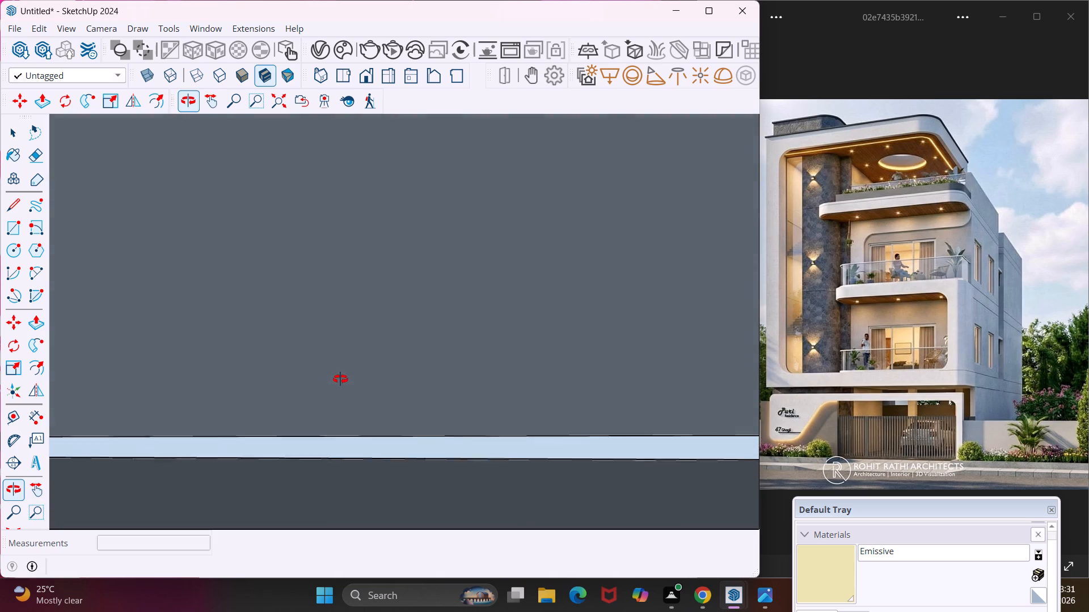
middle_click_drag(340, 379, 344, 390)
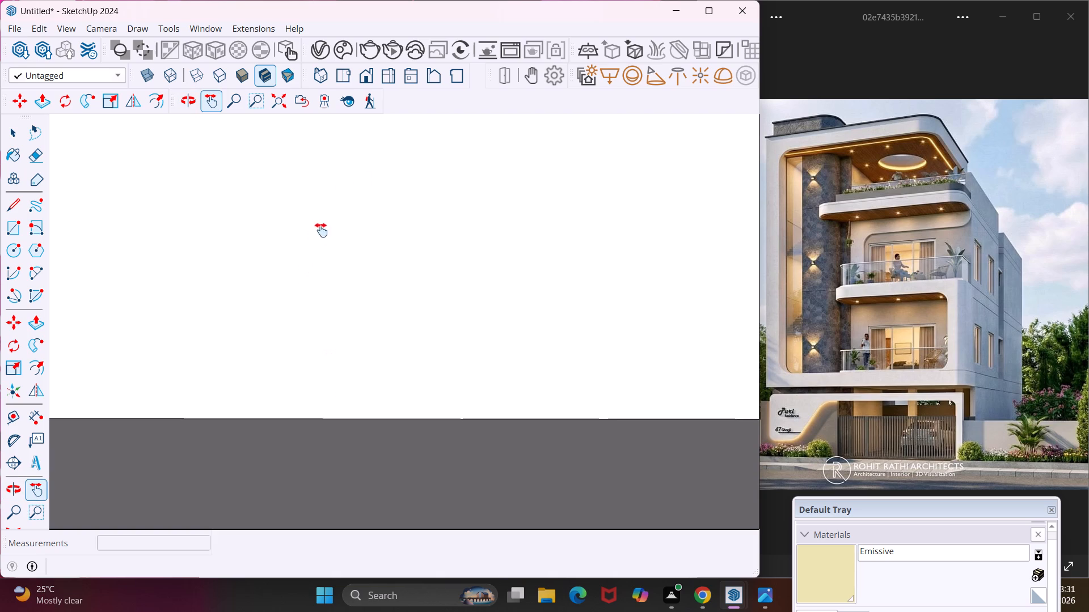
left_click_drag(399, 236, 353, 301)
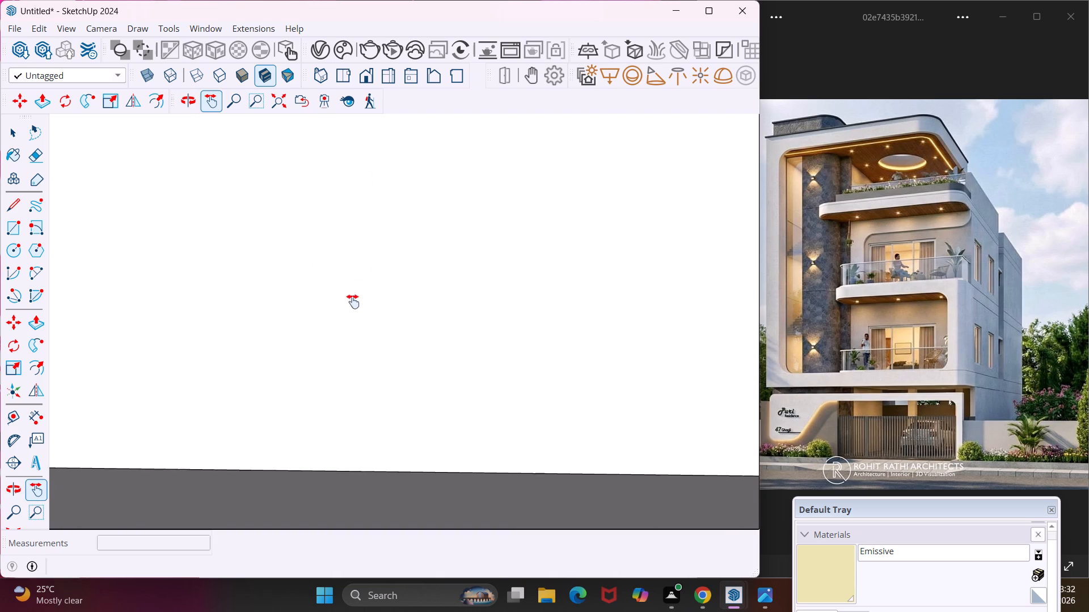
left_click_drag(353, 301, 311, 348)
left_click_drag(310, 354, 415, 344)
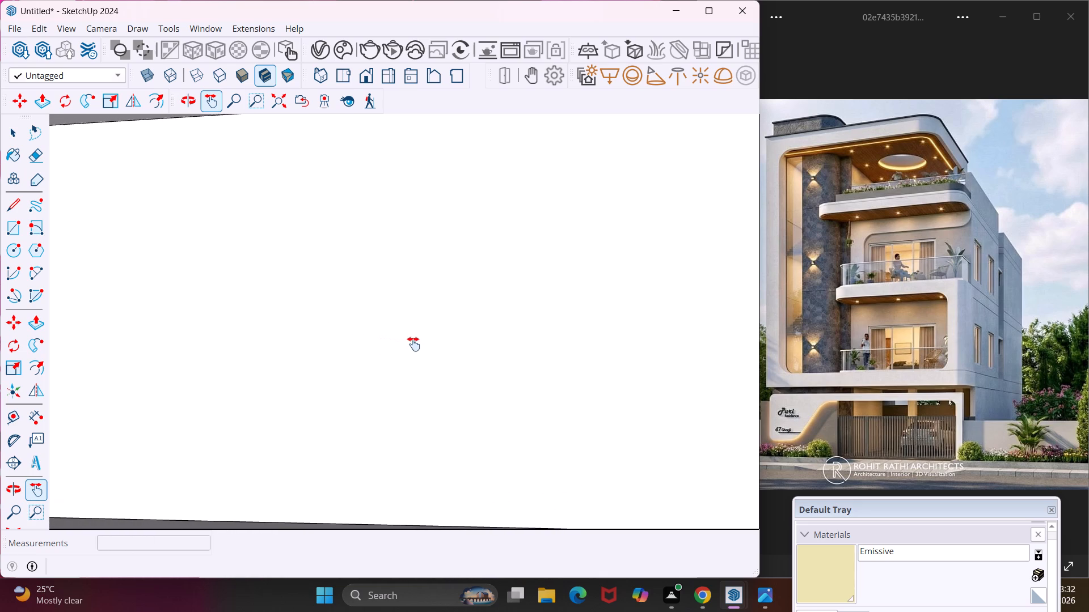
left_click(699, 79)
scroll(297, 355, "down", 1)
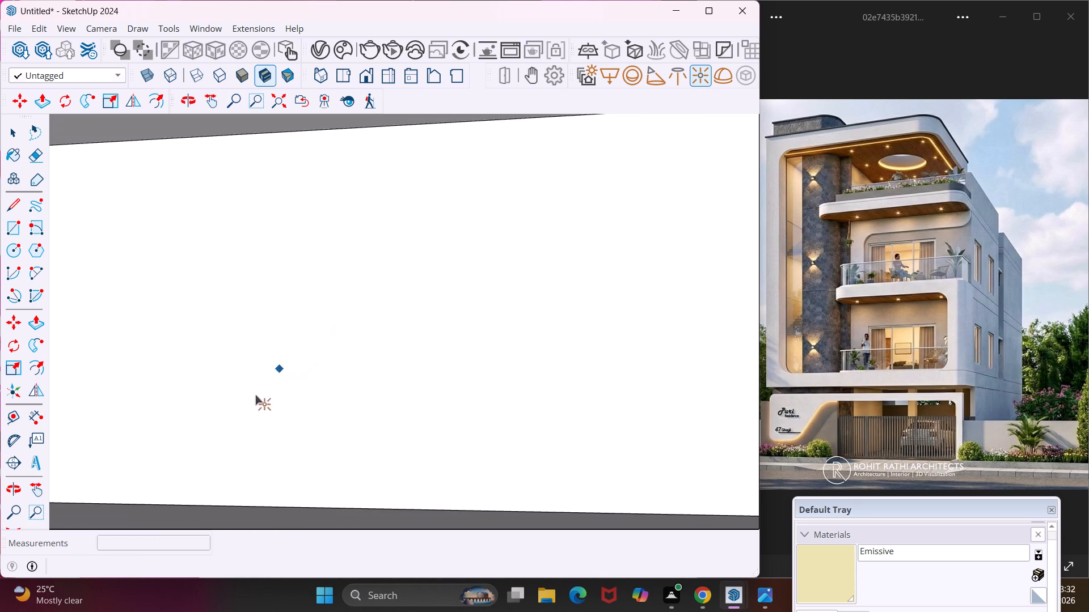
left_click(156, 515)
key("Escape")
key("space")
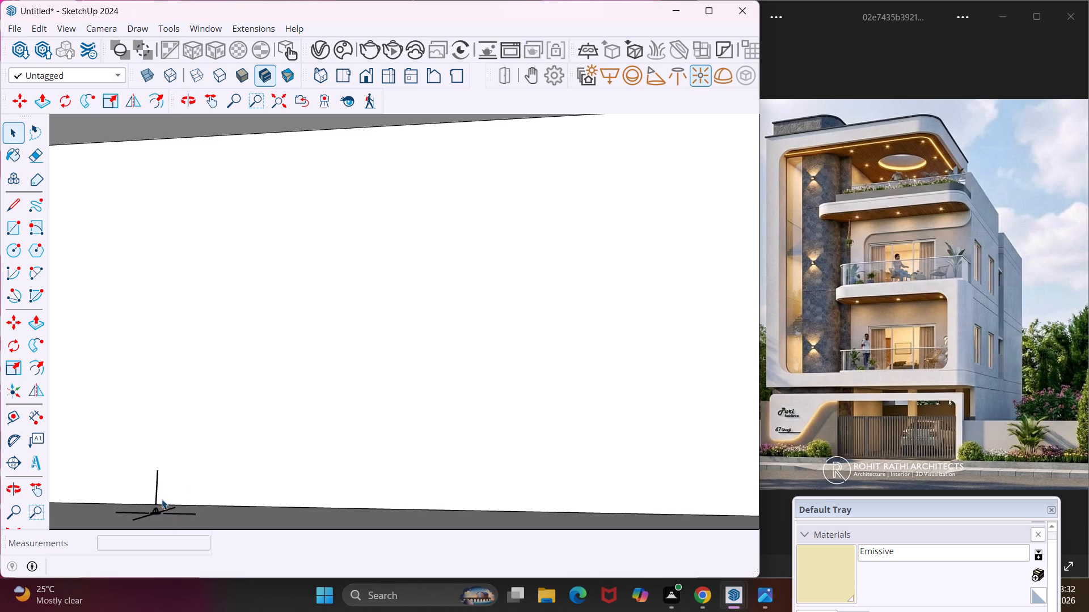
Move the omni light in the lower balcony room vertically up by about 3' 11".
left_click(162, 508)
left_click(157, 515)
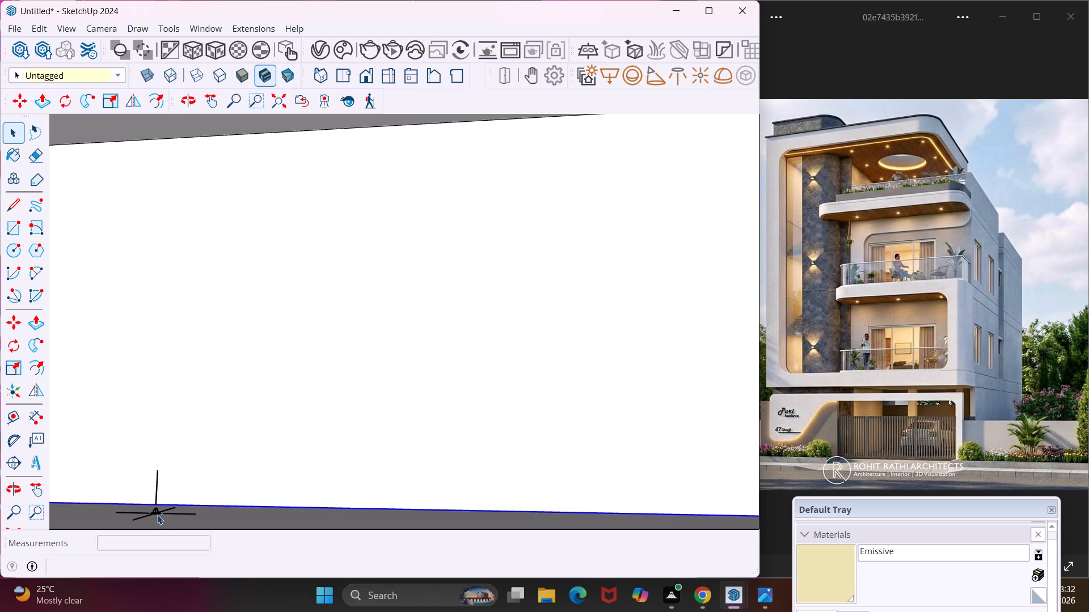
key("m")
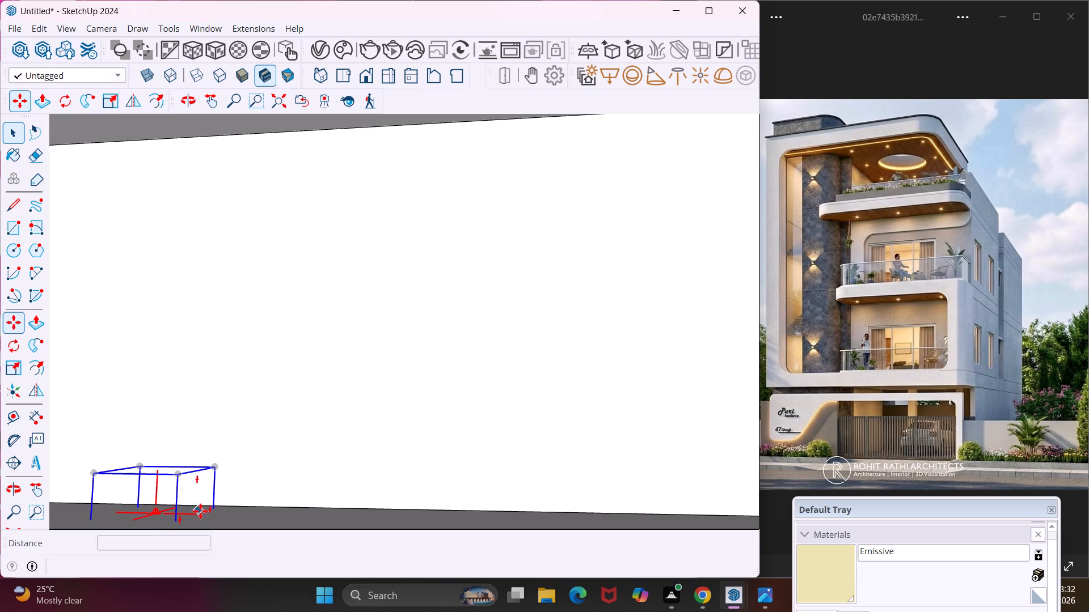
left_click(252, 490)
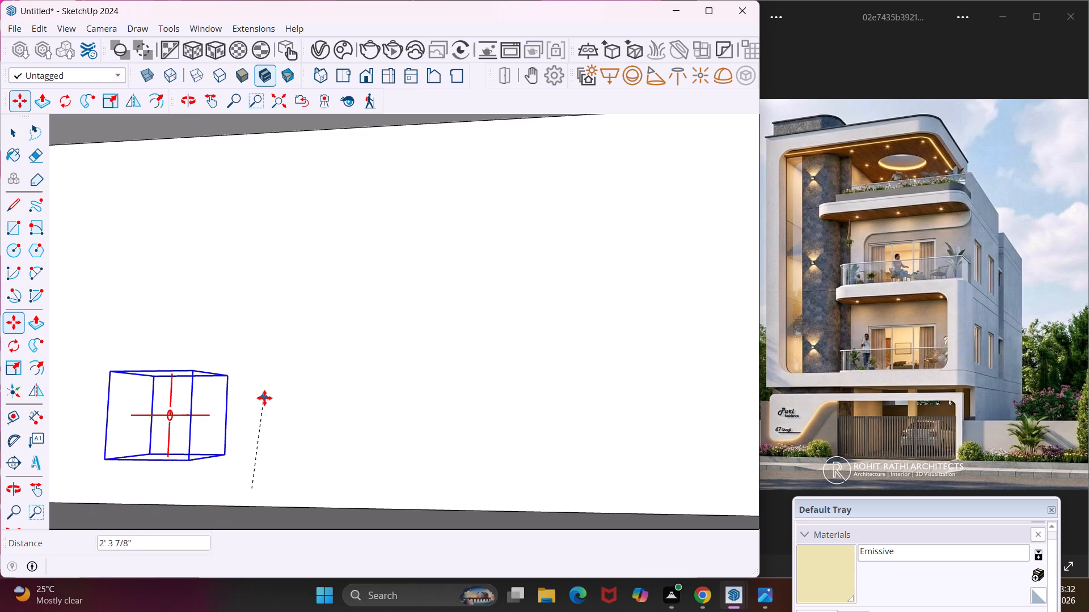
left_click(259, 338)
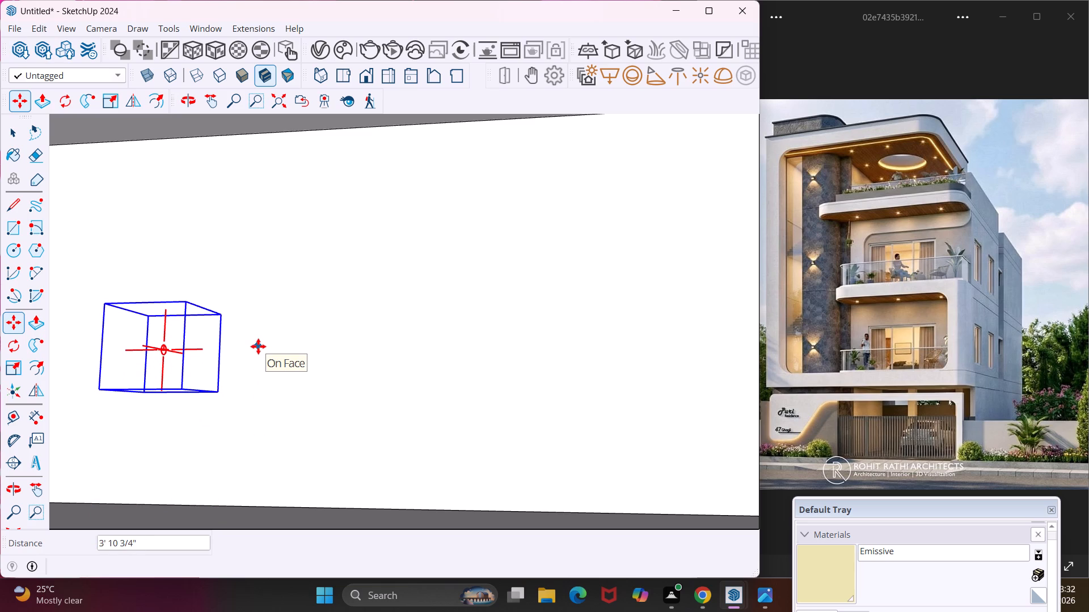
Copy the omni light three times into a row along the red axis: about 6' 2" one way, 11' the other way, and 16' 4" back.
left_click(258, 346)
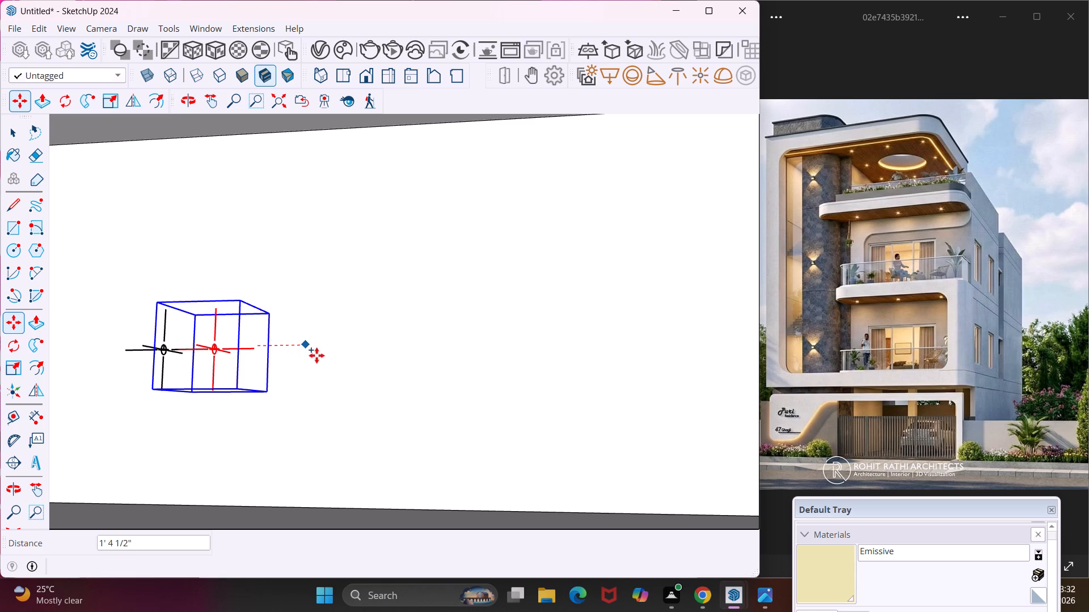
left_click(495, 344)
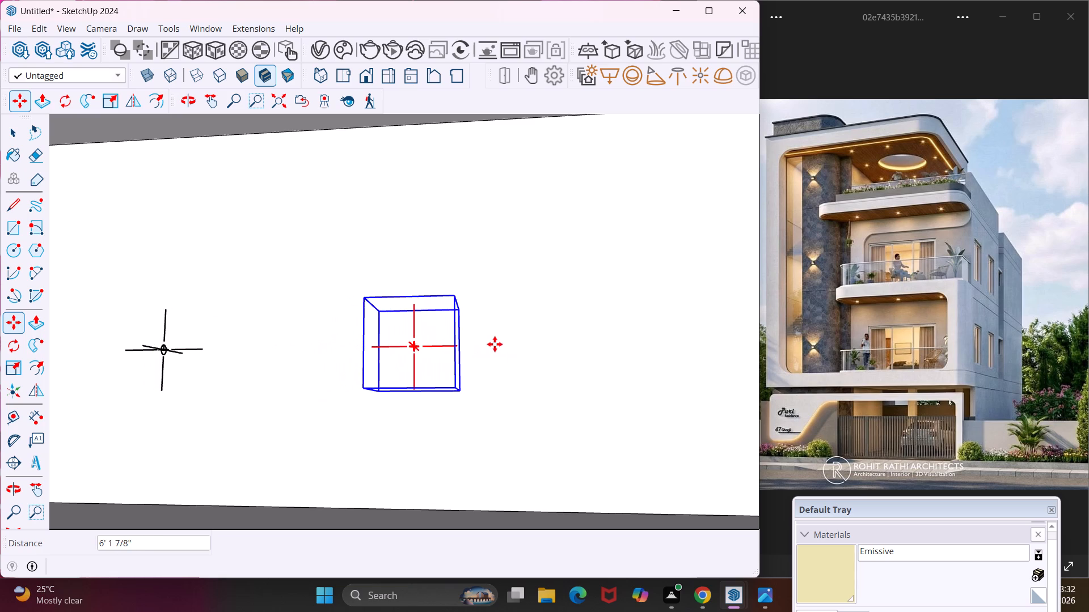
left_click(495, 344)
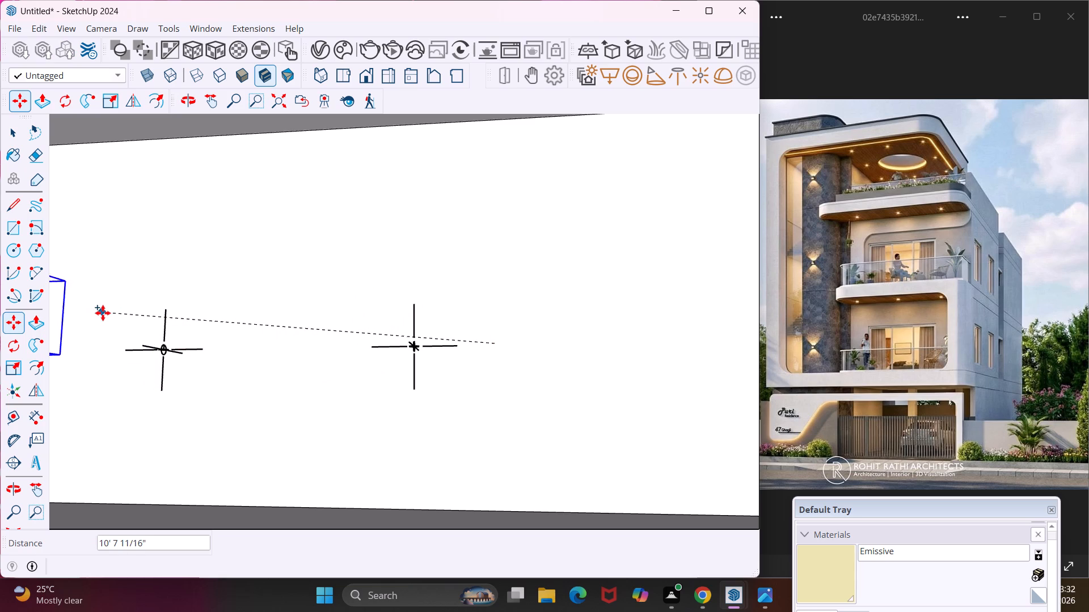
left_click(86, 345)
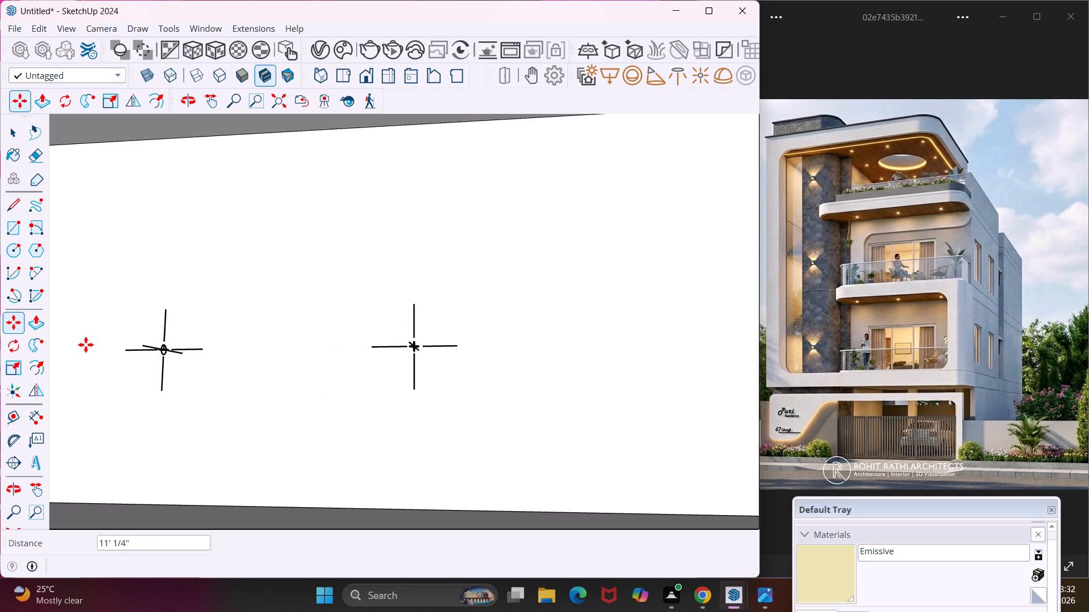
left_click(86, 345)
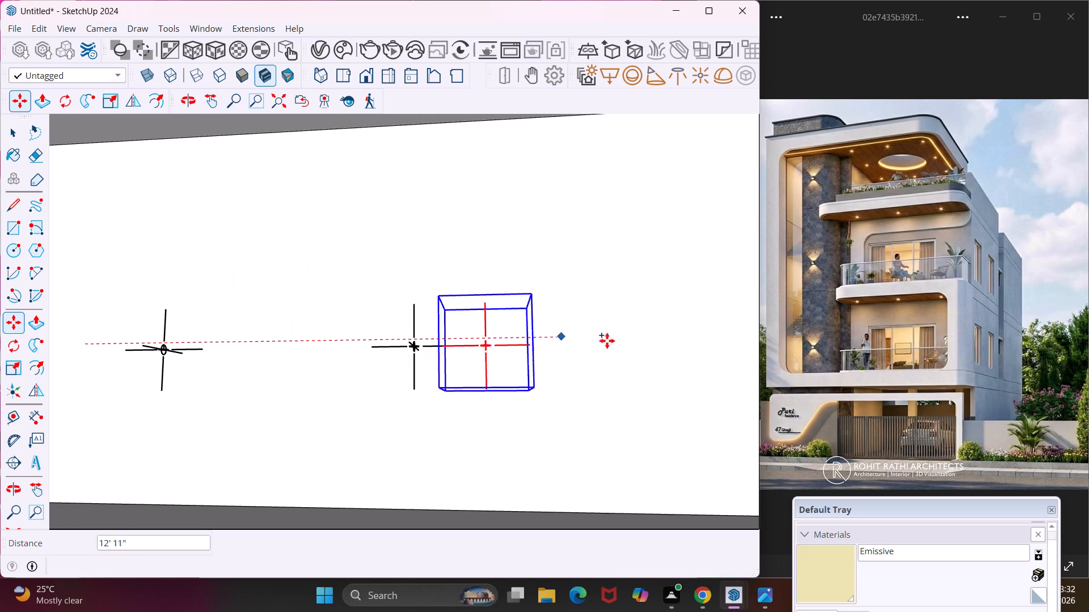
left_click(717, 337)
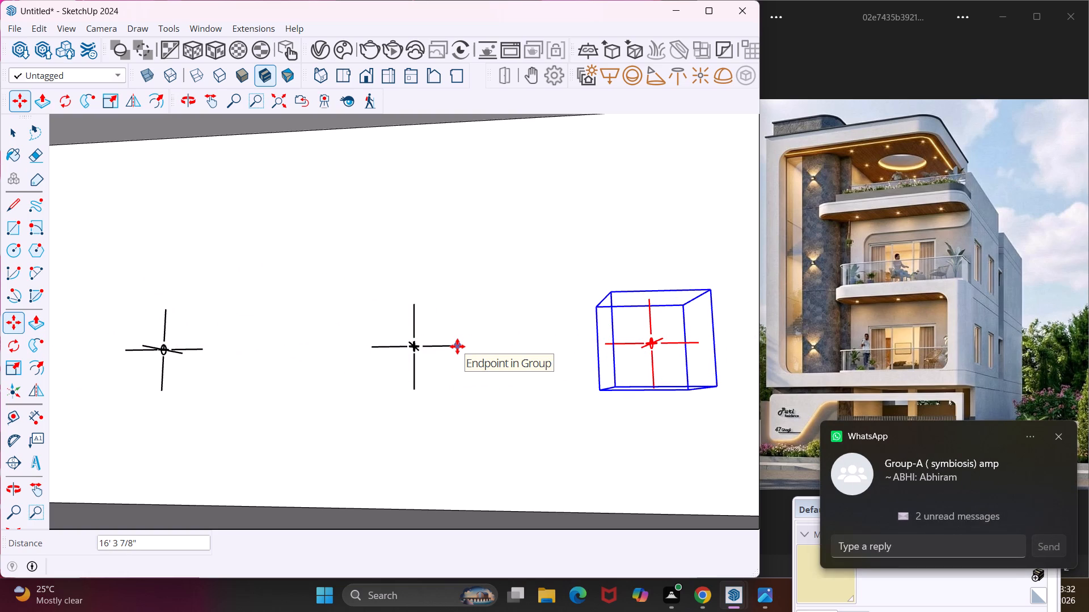
Copy the row of four omni lights vertically up by about 10' 6" into the room behind the upper balcony.
key("space")
left_click(441, 345)
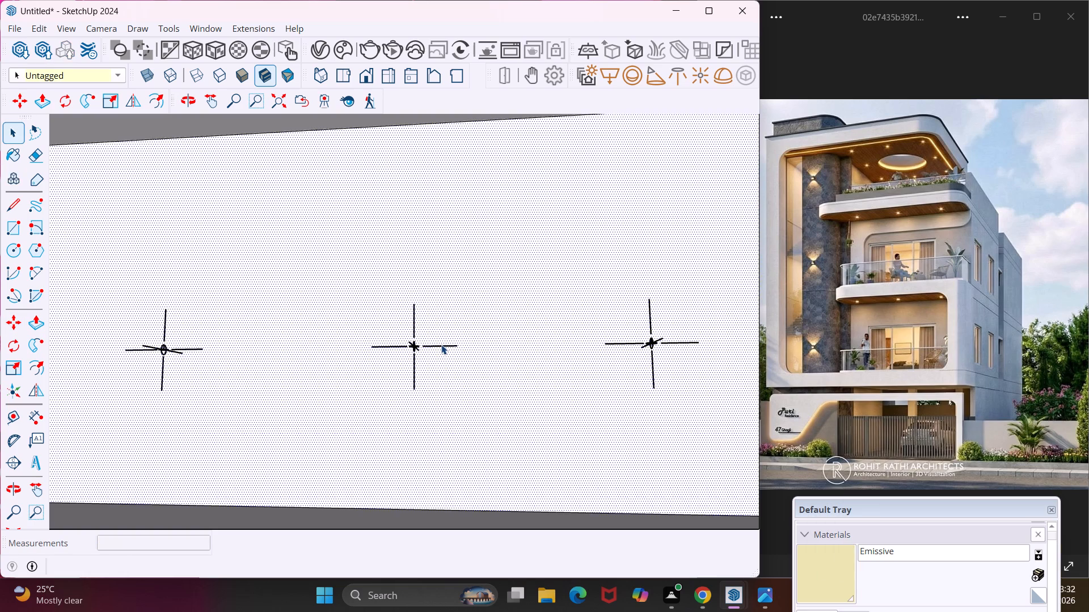
left_click(413, 349)
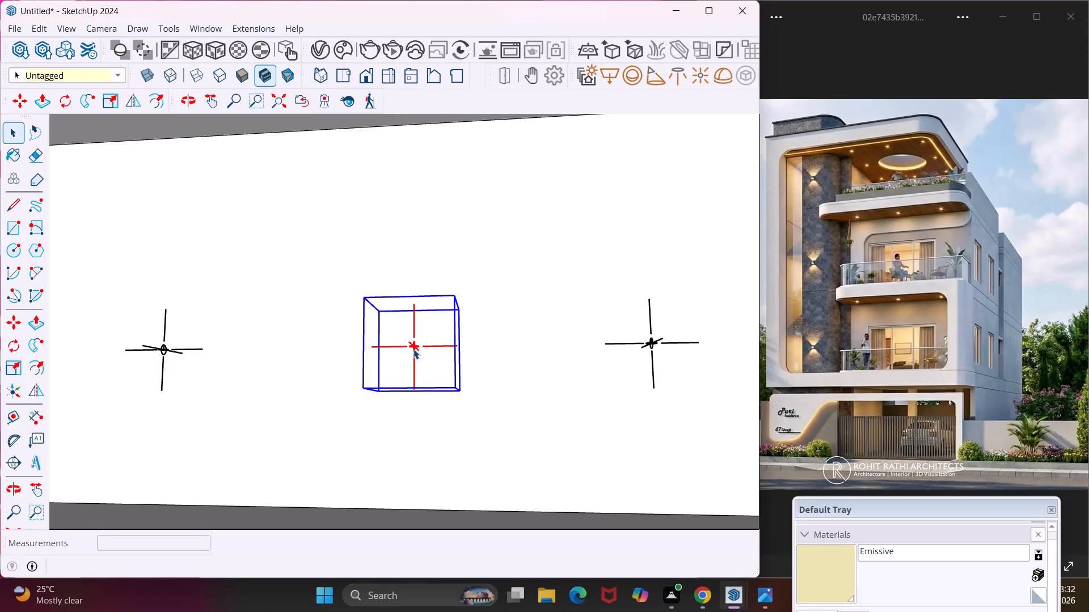
left_click(652, 344, "ctrl")
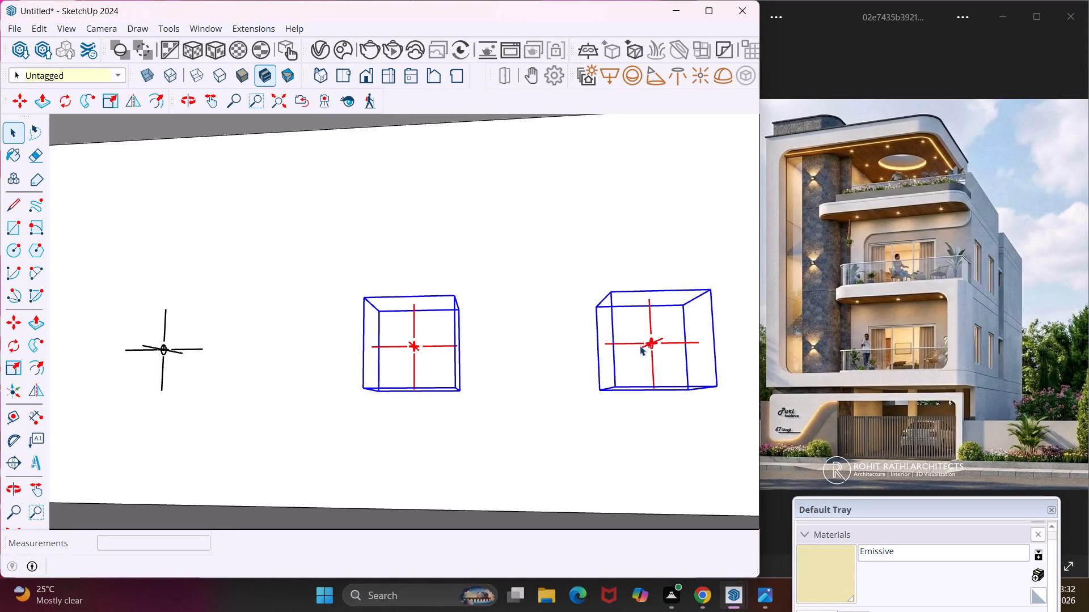
left_click(158, 349, "ctrl")
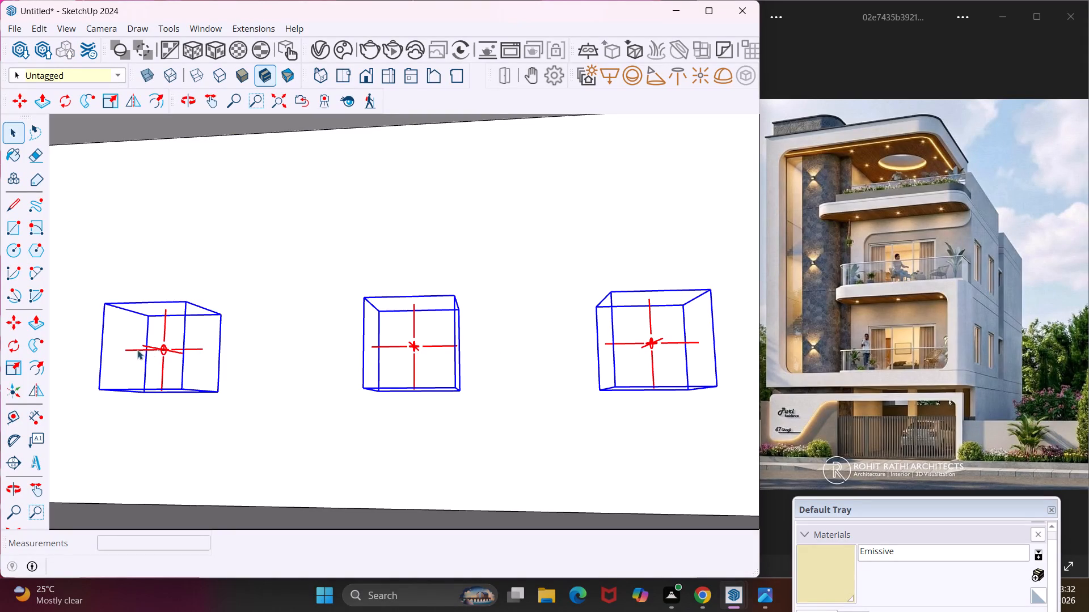
middle_click_drag(94, 359, 134, 365, "ctrl")
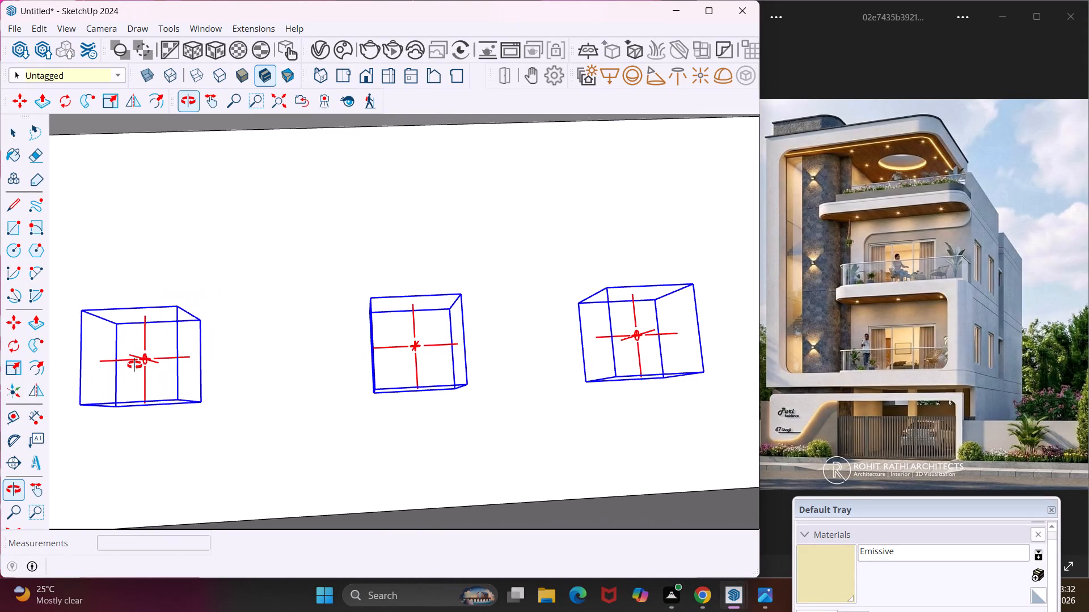
middle_click_drag(134, 365, 62, 355, "ctrl")
scroll(60, 343, "up", 3, "ctrl")
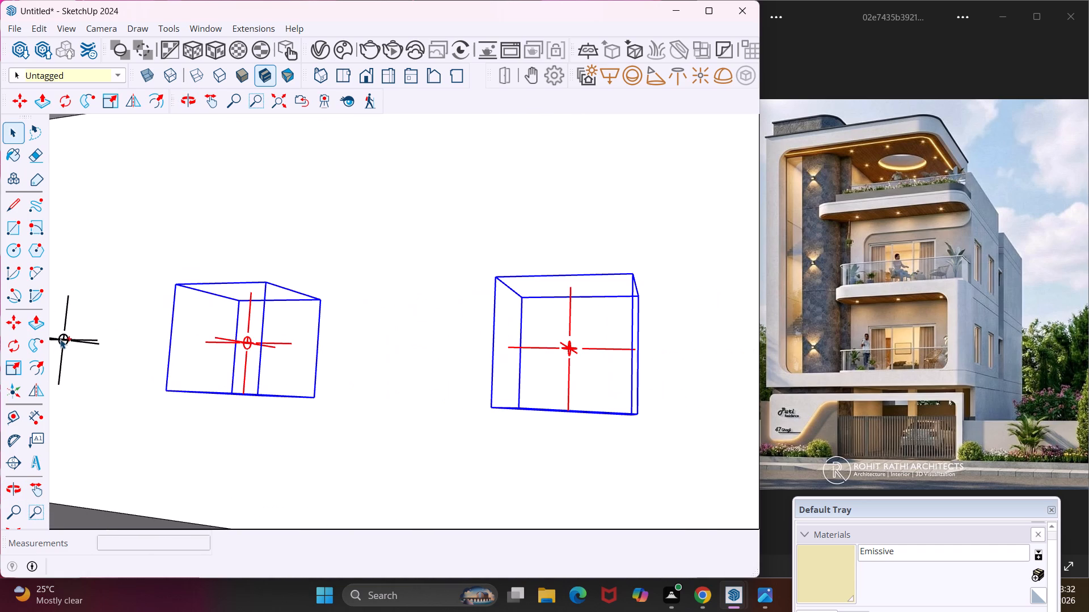
left_click(60, 339, "ctrl")
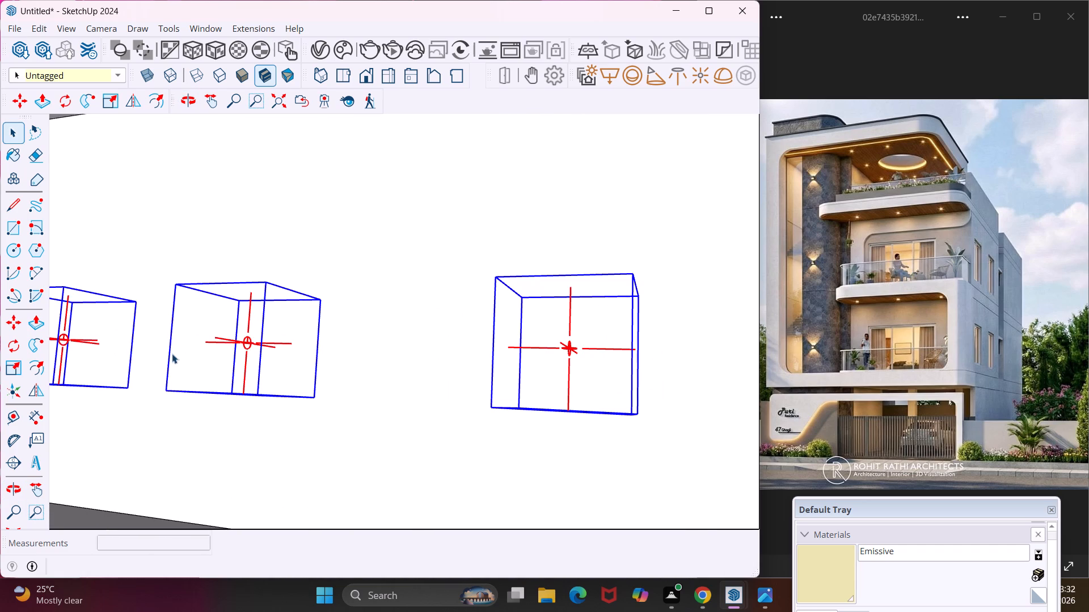
scroll(183, 347, "down", 20)
scroll(183, 347, "down", 12)
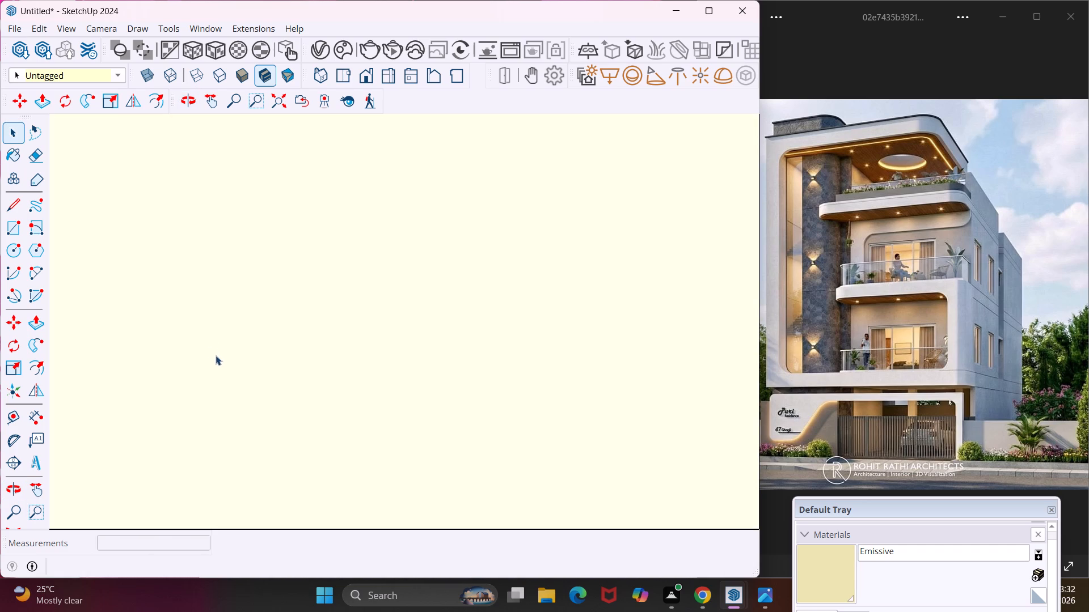
scroll(216, 355, "down", 20)
scroll(216, 355, "down", 17)
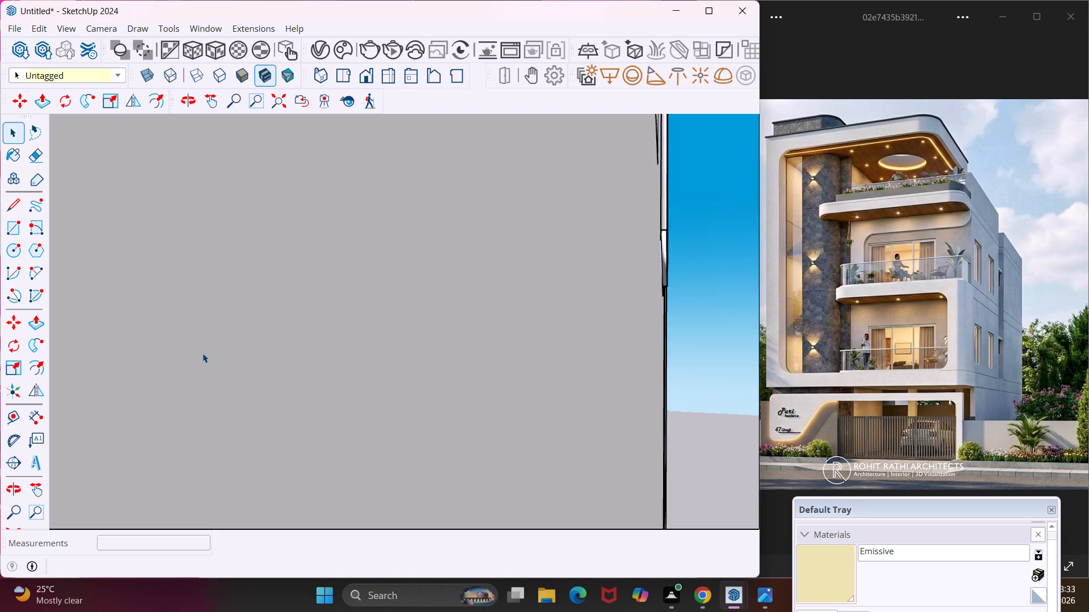
scroll(202, 353, "down", 20)
scroll(202, 353, "down", 13)
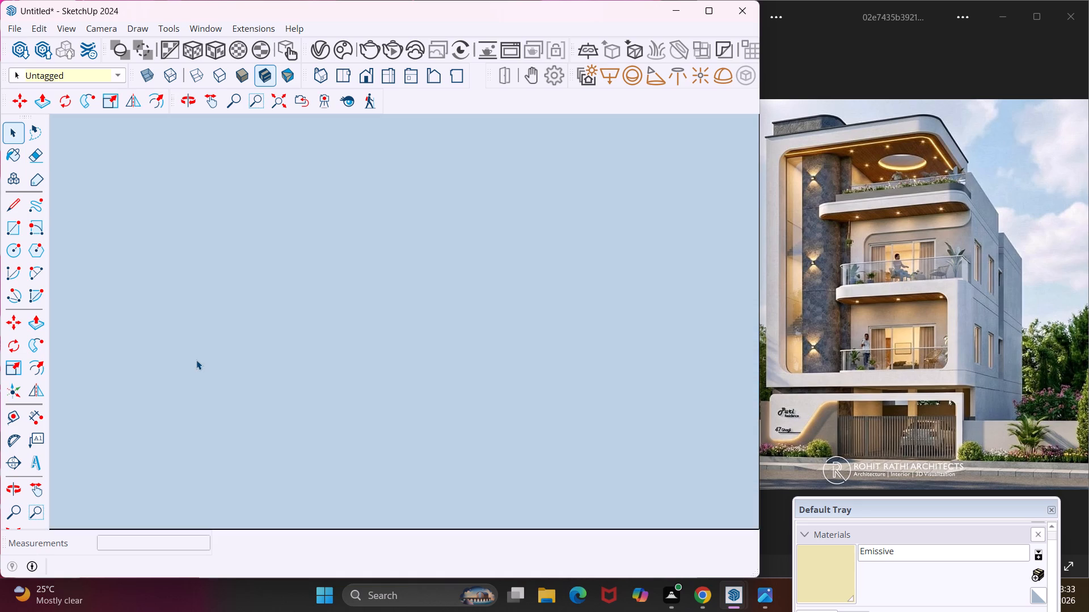
scroll(196, 360, "down", 20)
scroll(196, 360, "down", 19)
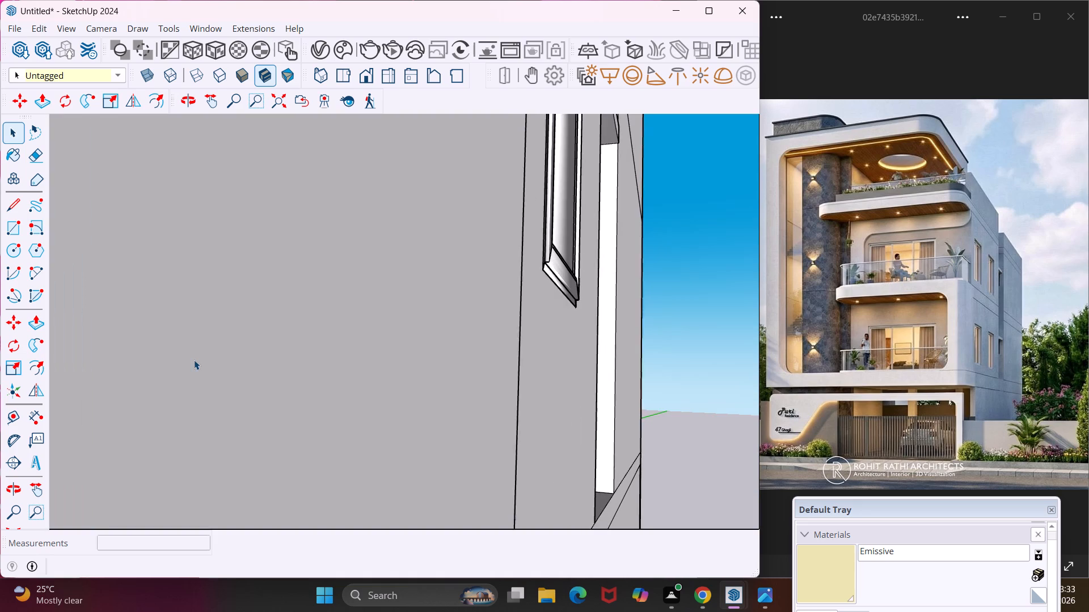
scroll(194, 360, "down", 20)
scroll(194, 360, "down", 19)
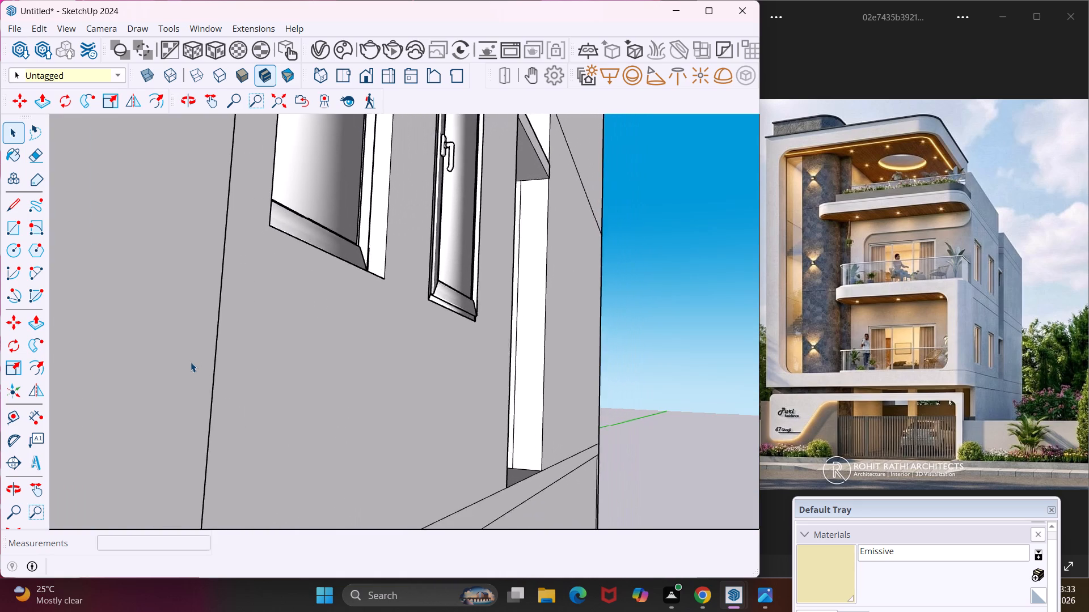
scroll(191, 362, "down", 20)
scroll(191, 362, "down", 12)
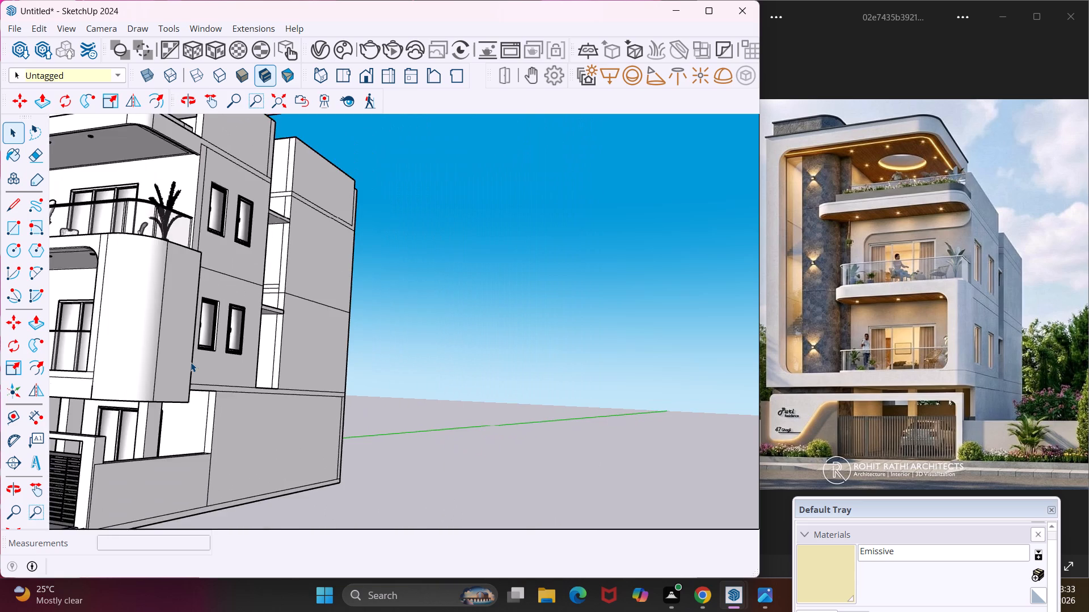
scroll(191, 362, "down", 4)
middle_click_drag(188, 324, 100, 355)
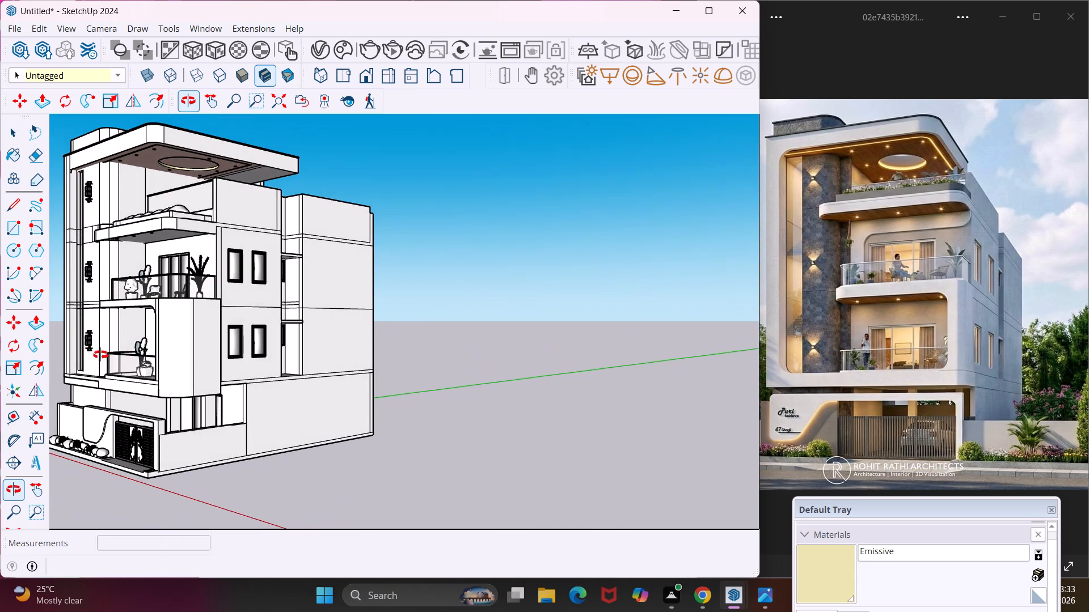
middle_click_drag(100, 355, 100, 355)
scroll(206, 335, "up", 5)
middle_click_drag(249, 334, 225, 334)
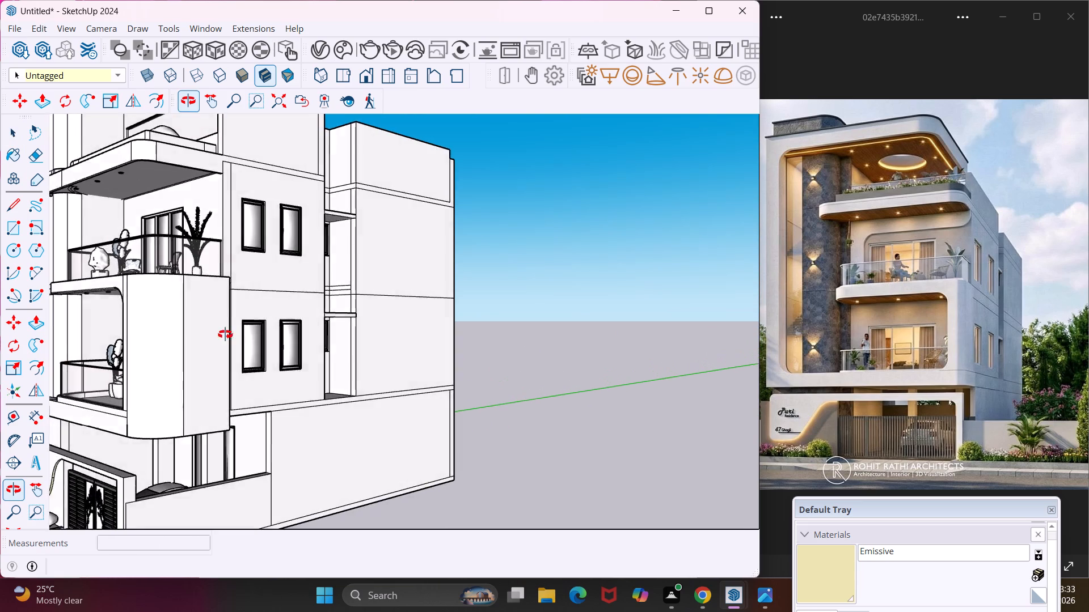
middle_click_drag(225, 334, 168, 338)
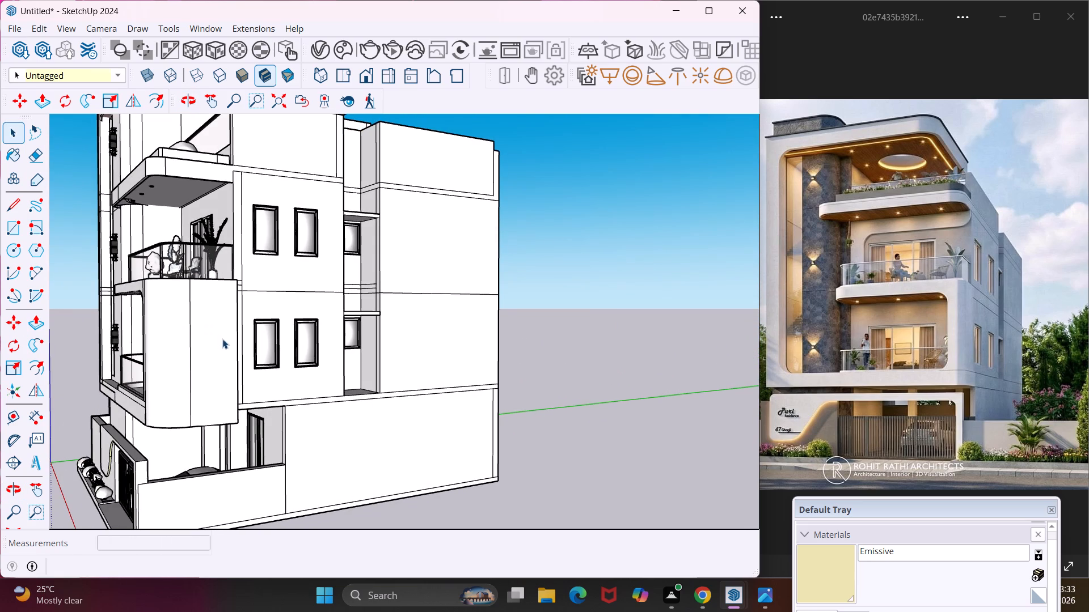
key("m")
left_click(248, 350)
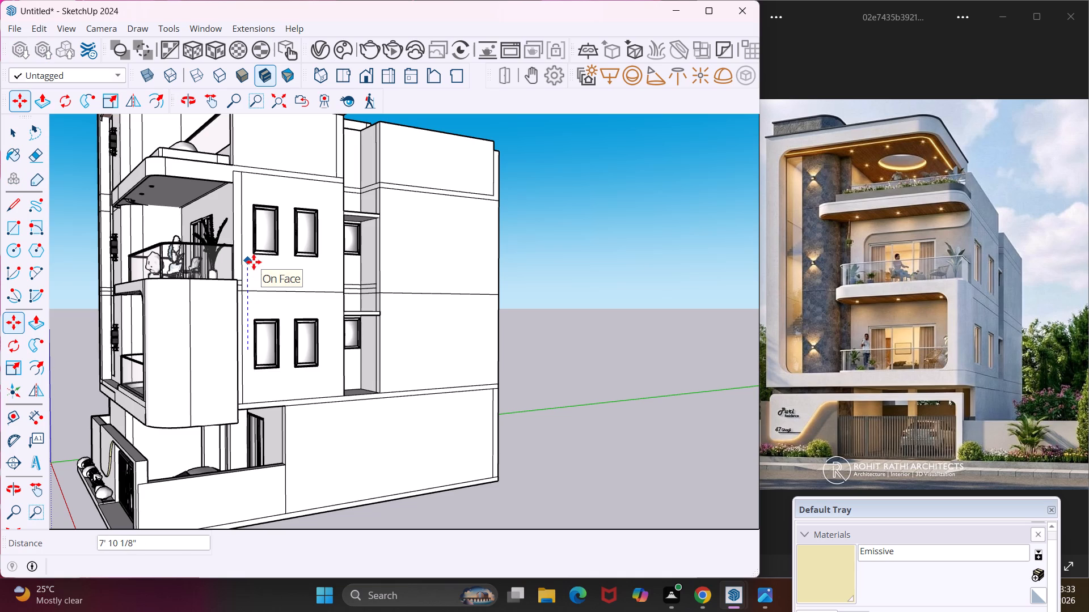
scroll(250, 238, "up", 7)
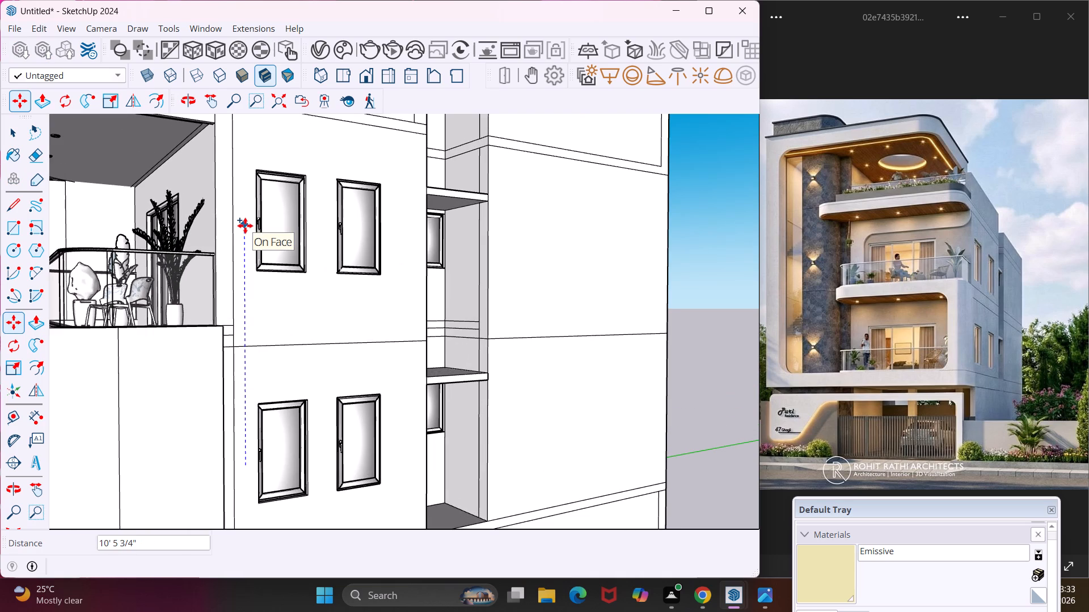
left_click(245, 226)
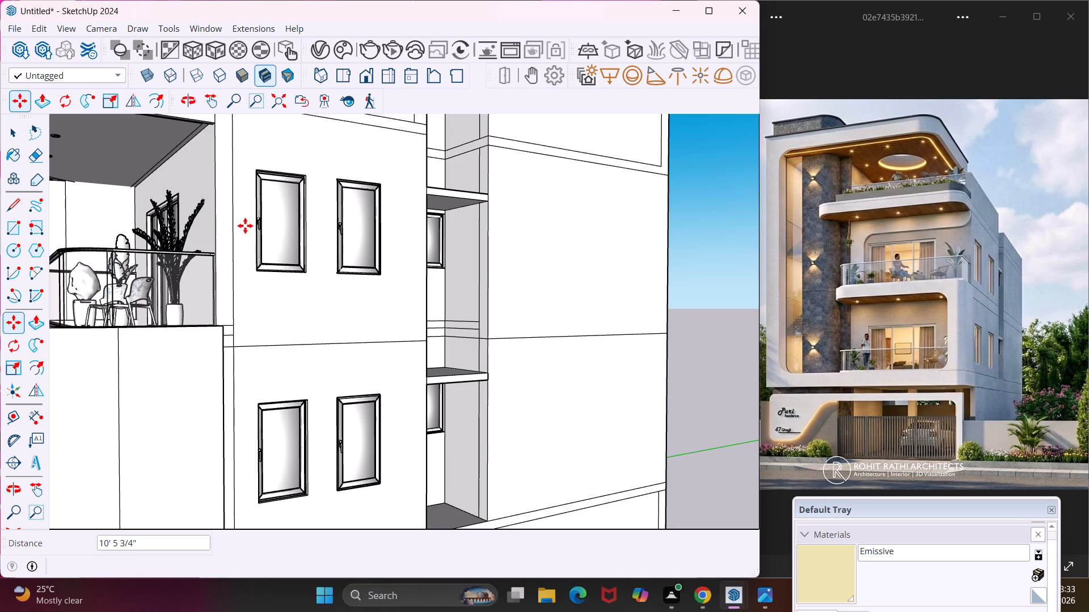
Examine the front facade and the roof terrace from the rear to check where the top level needs an interior light.
middle_click_drag(245, 226, 343, 221)
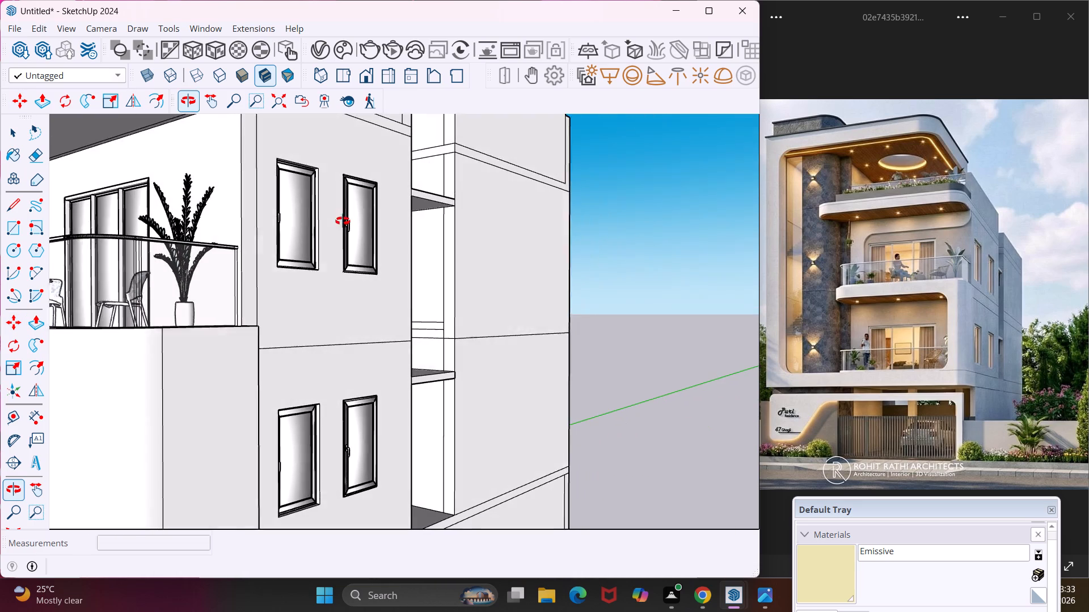
middle_click_drag(343, 221, 344, 220)
scroll(330, 219, "down", 10)
middle_click_drag(244, 363, 244, 364)
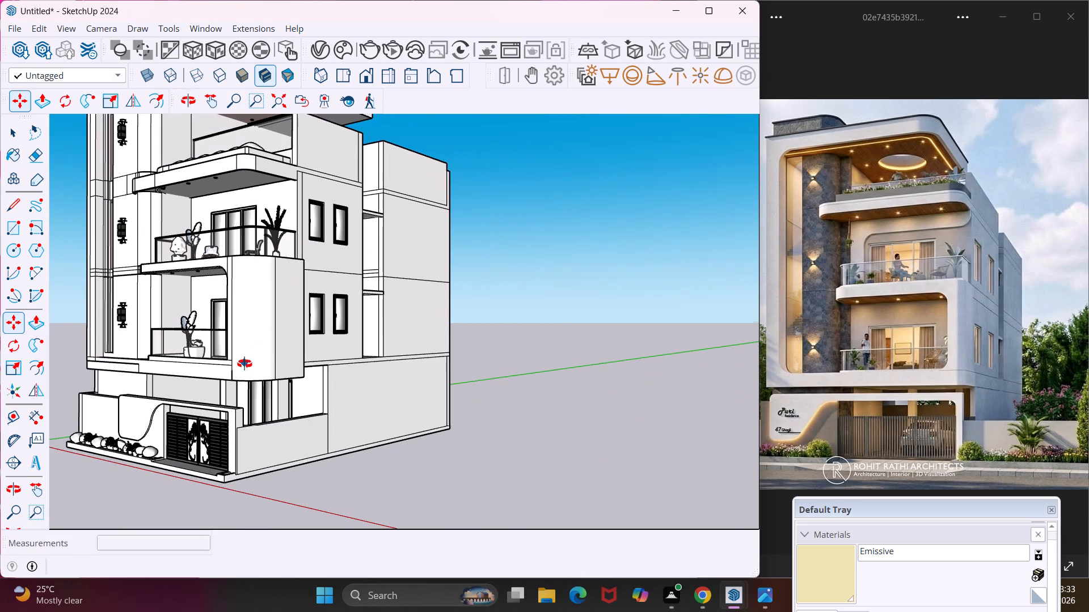
middle_click_drag(244, 364, 503, 366)
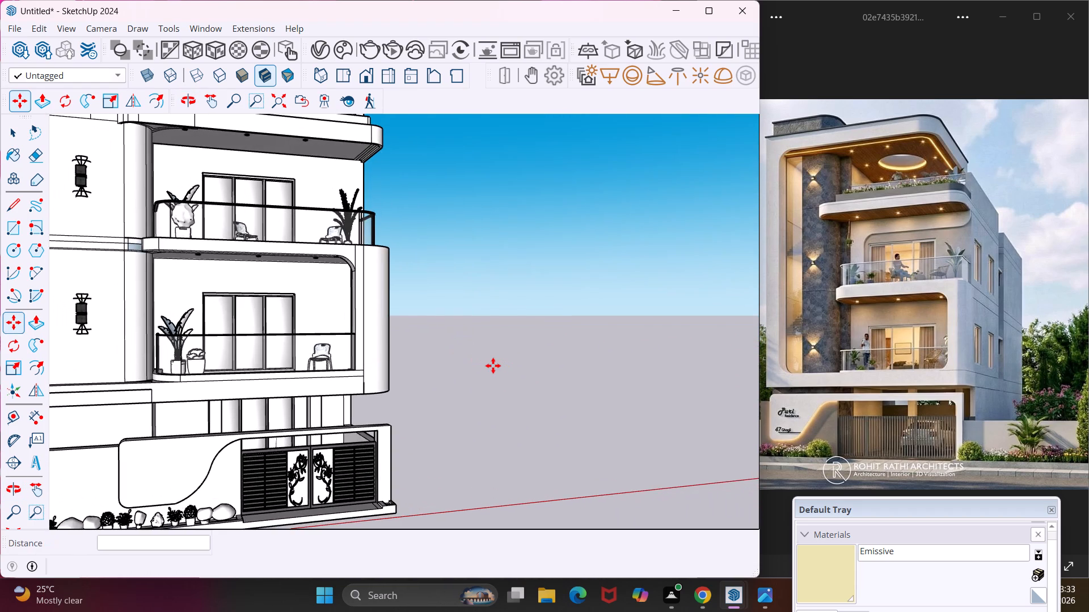
scroll(486, 363, "down", 8)
middle_click_drag(466, 365, 372, 366)
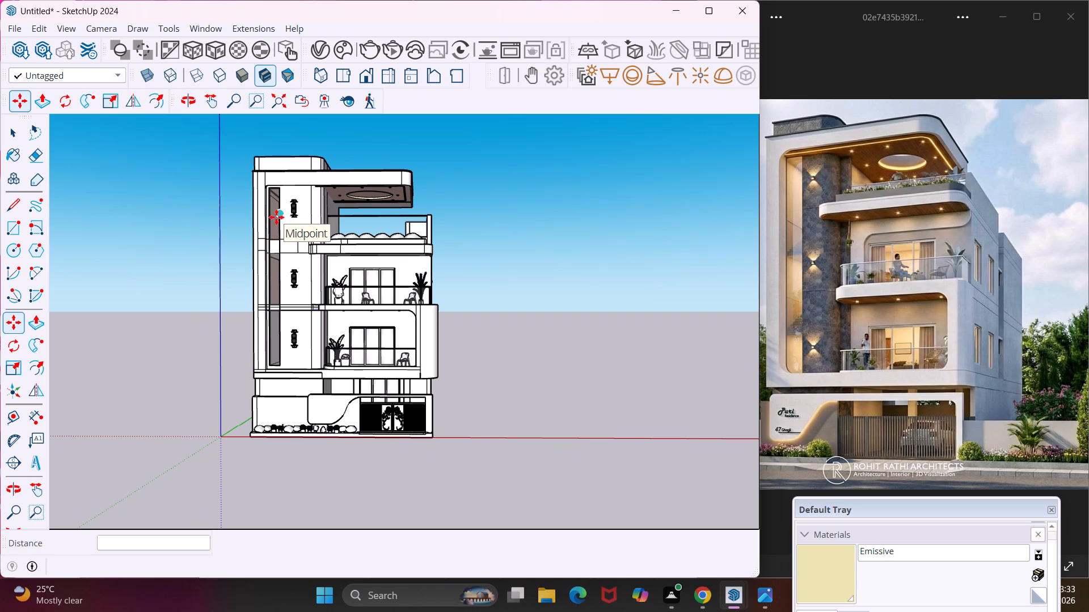
key("Escape")
key("space")
scroll(276, 216, "up", 5)
middle_click_drag(276, 216, 301, 256)
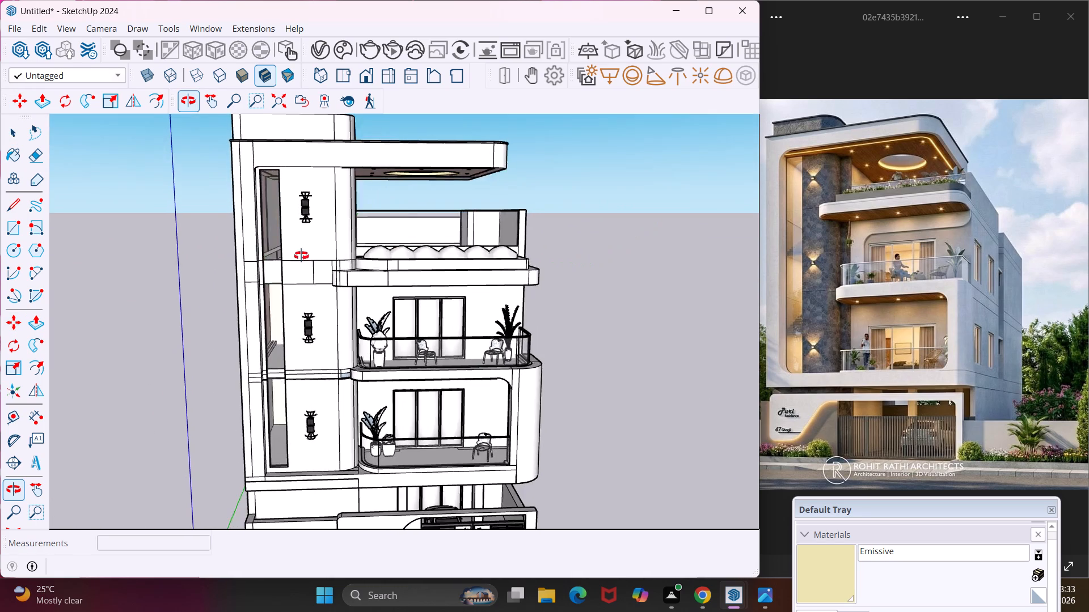
middle_click_drag(301, 256, 611, 268)
middle_click_drag(269, 321, 634, 325)
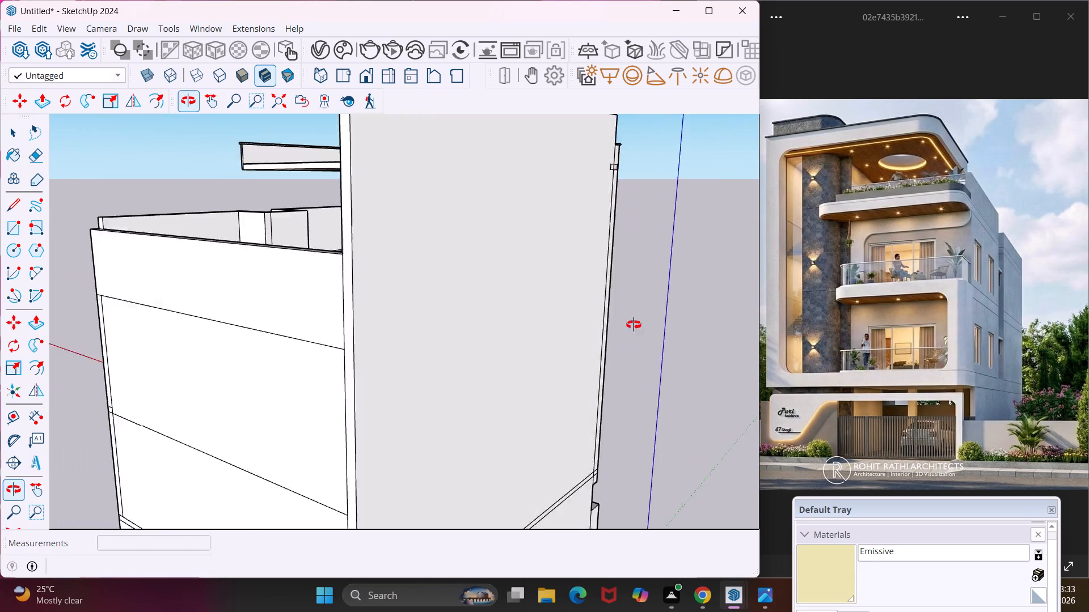
middle_click_drag(634, 325, 699, 329)
scroll(481, 199, "up", 4)
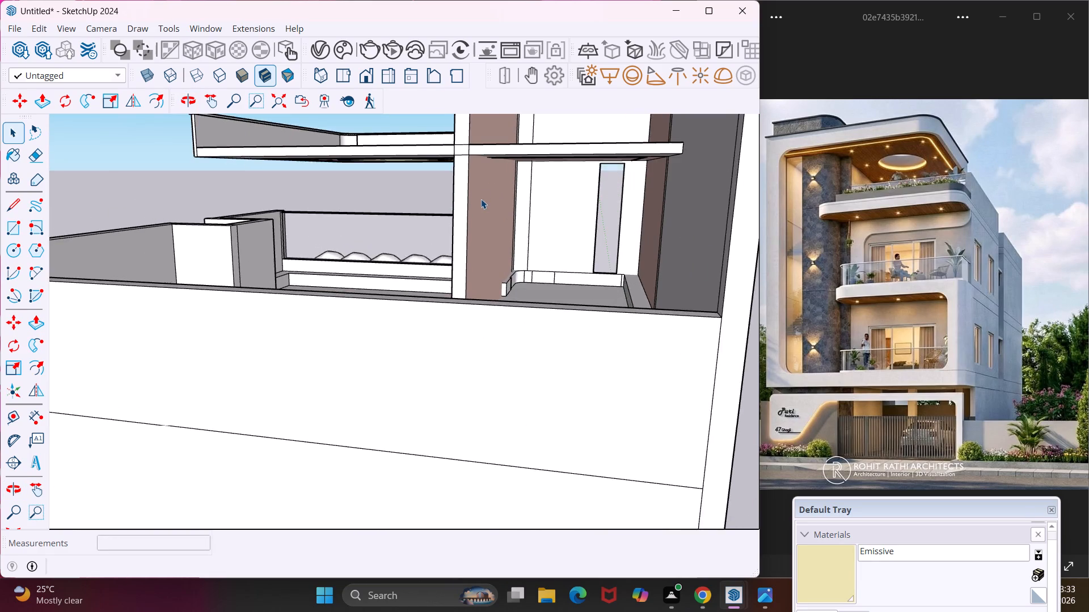
middle_click_drag(481, 199, 520, 253)
scroll(520, 254, "down", 4)
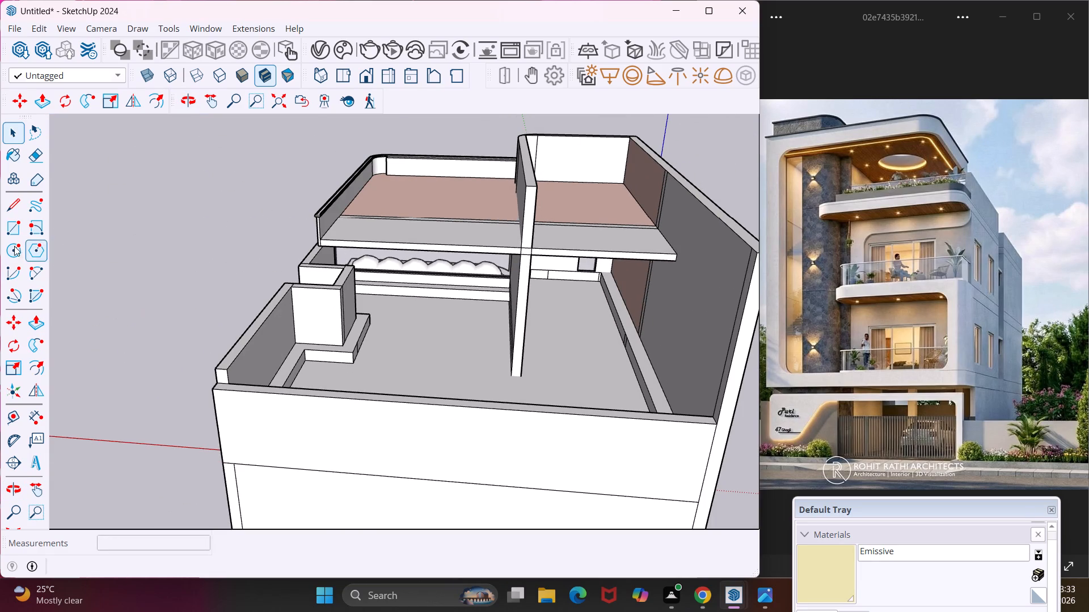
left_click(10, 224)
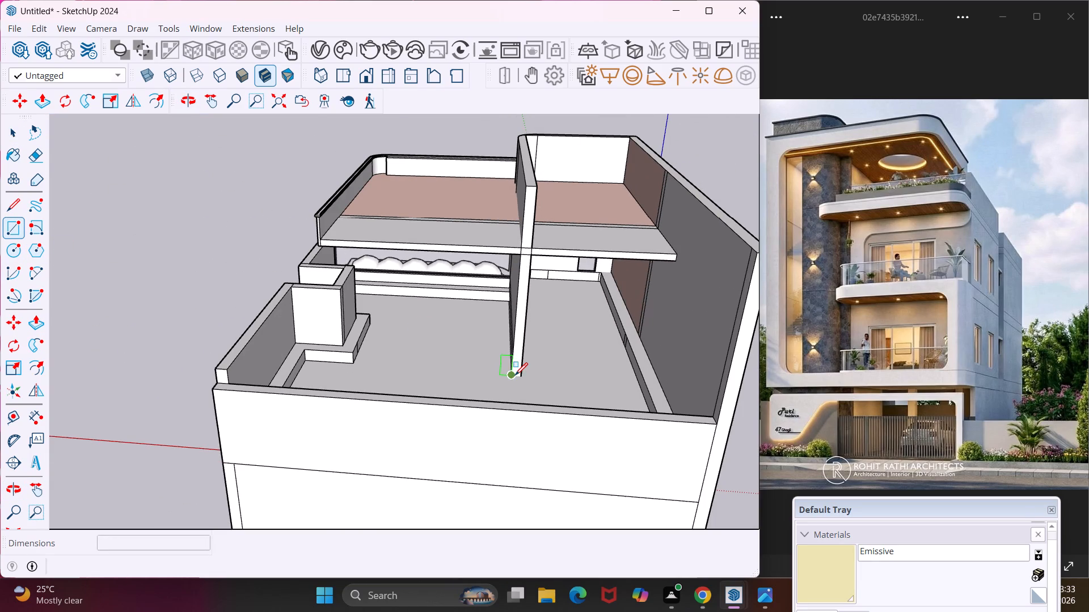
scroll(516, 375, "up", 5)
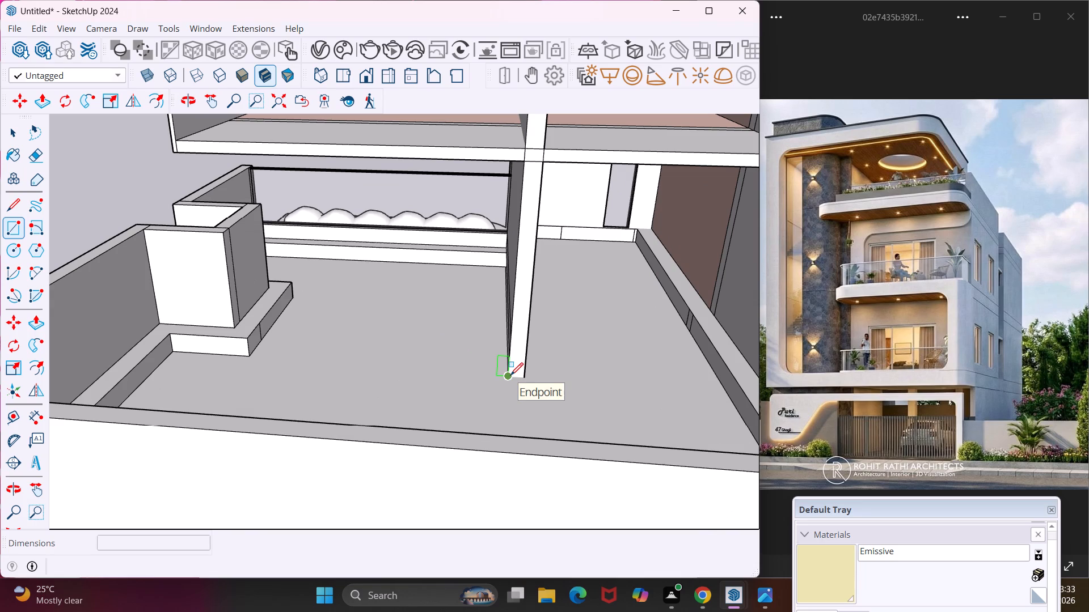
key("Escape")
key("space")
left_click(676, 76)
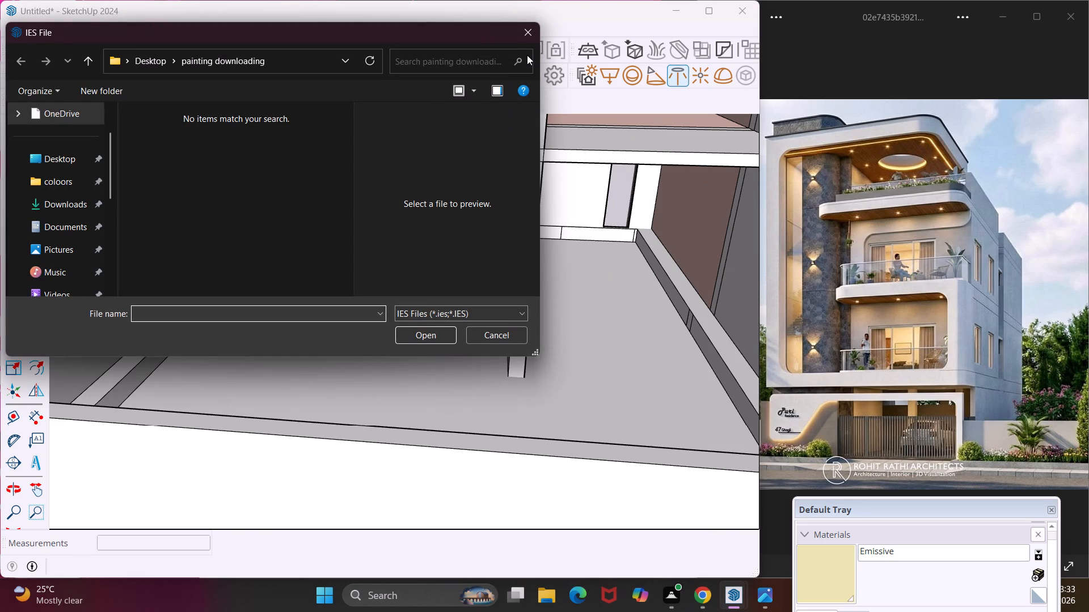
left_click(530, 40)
Place a V-Ray omni light on the roof terrace floor, between the dividing wall and the brown side wall.
left_click(700, 75)
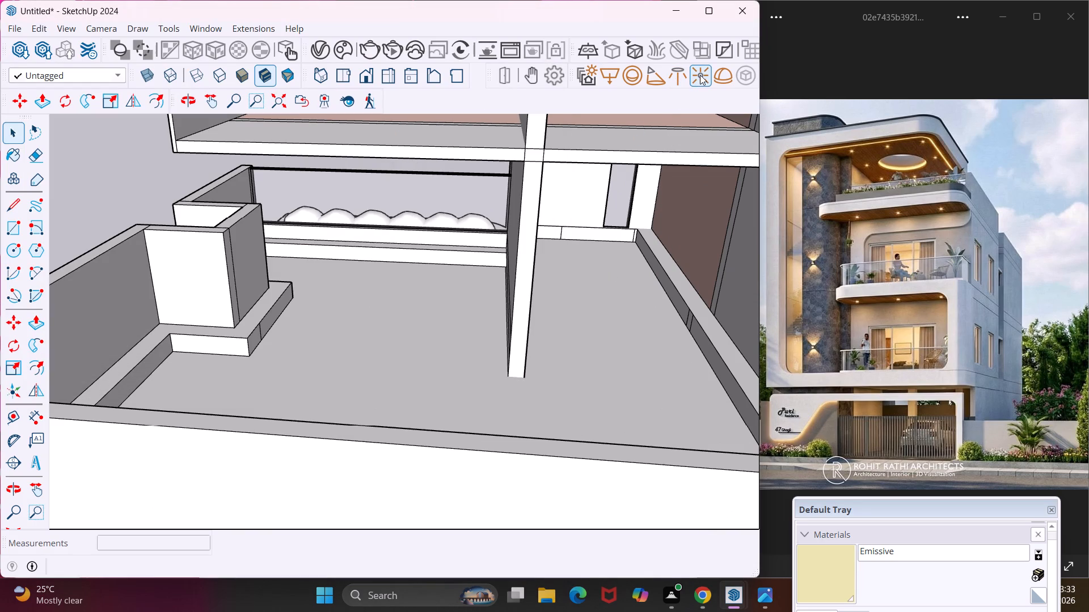
left_click(601, 270)
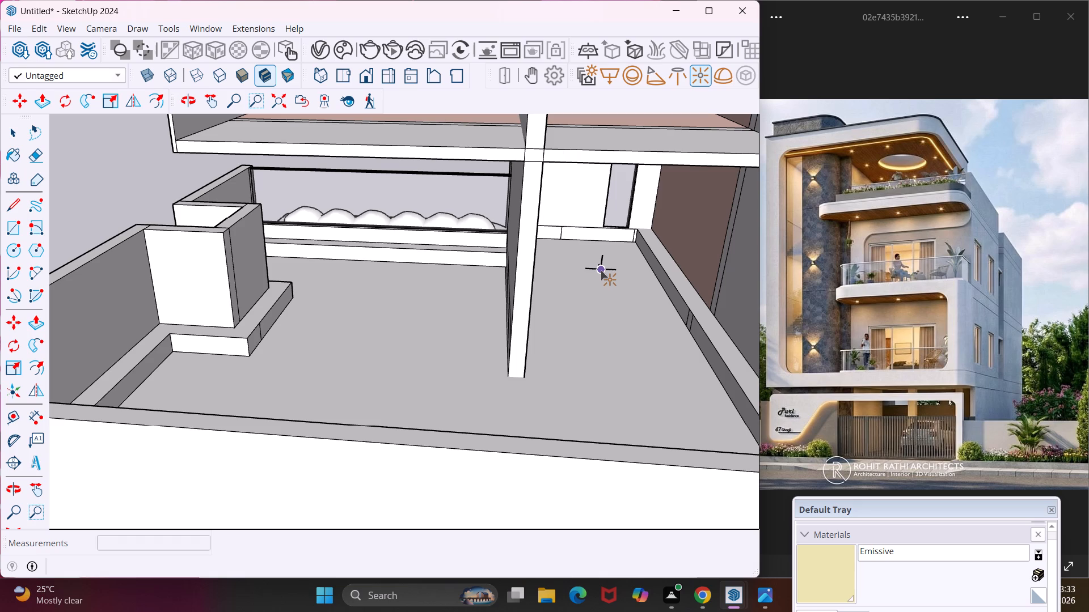
key("Escape")
key("space")
Set the omni light on the terrace floor and raise it vertically by about 4' 1 1/2".
left_click(602, 270)
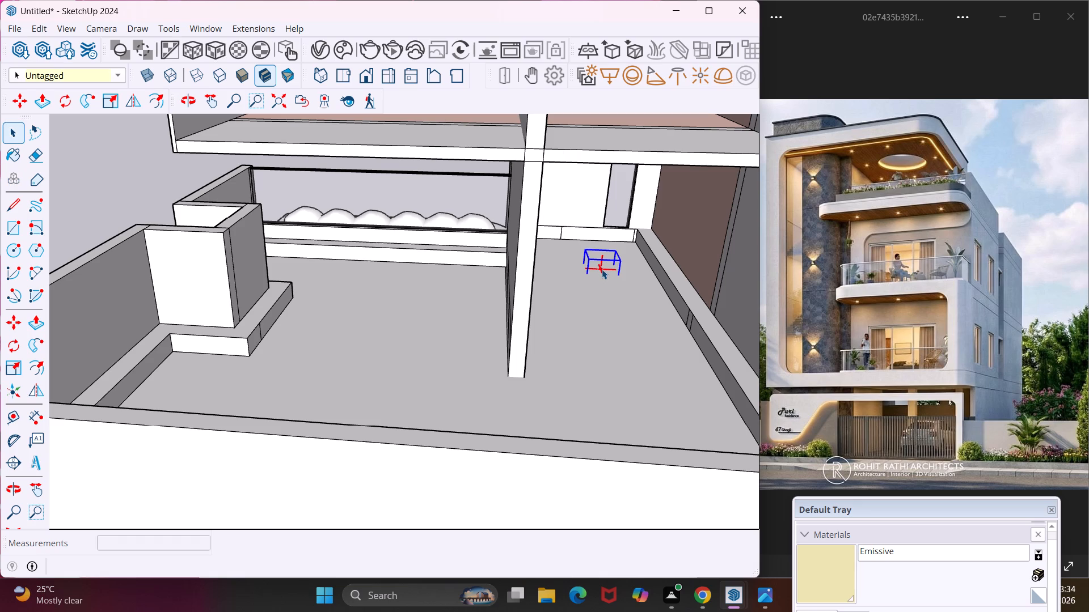
key("m")
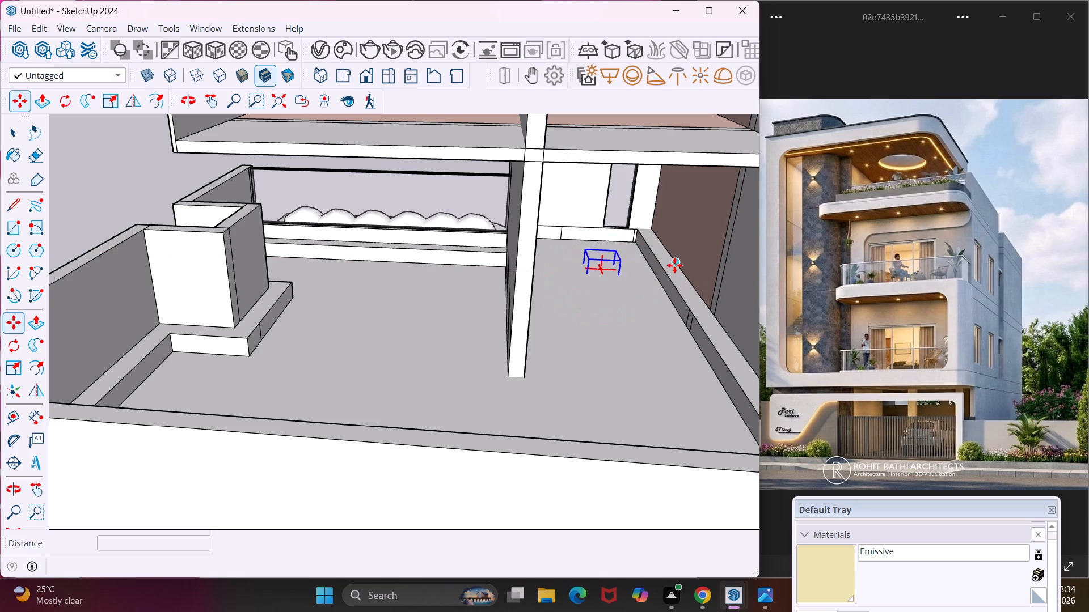
left_click(678, 262)
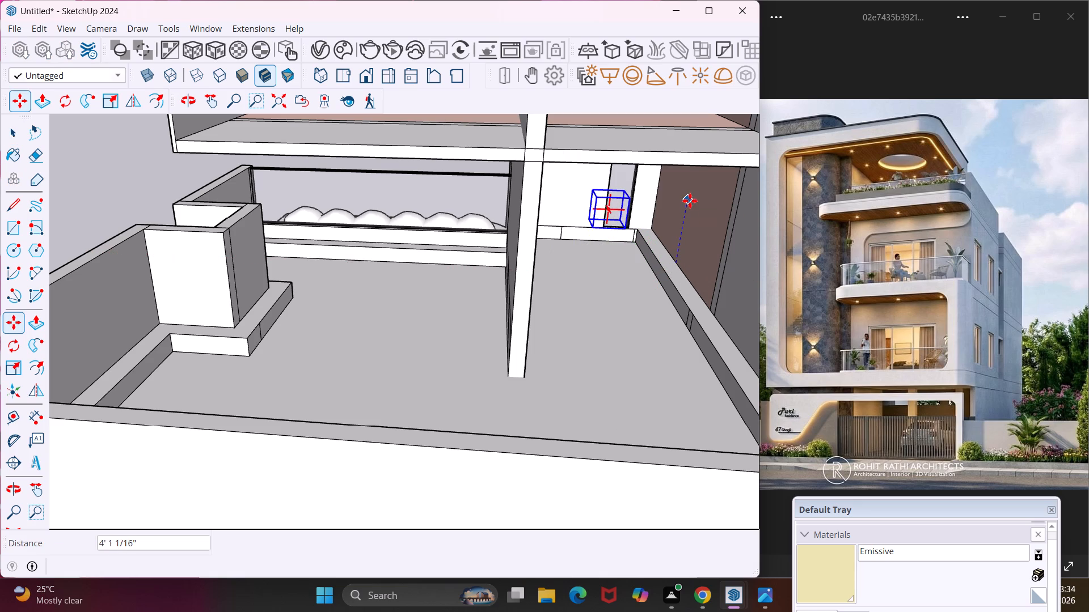
left_click(690, 201)
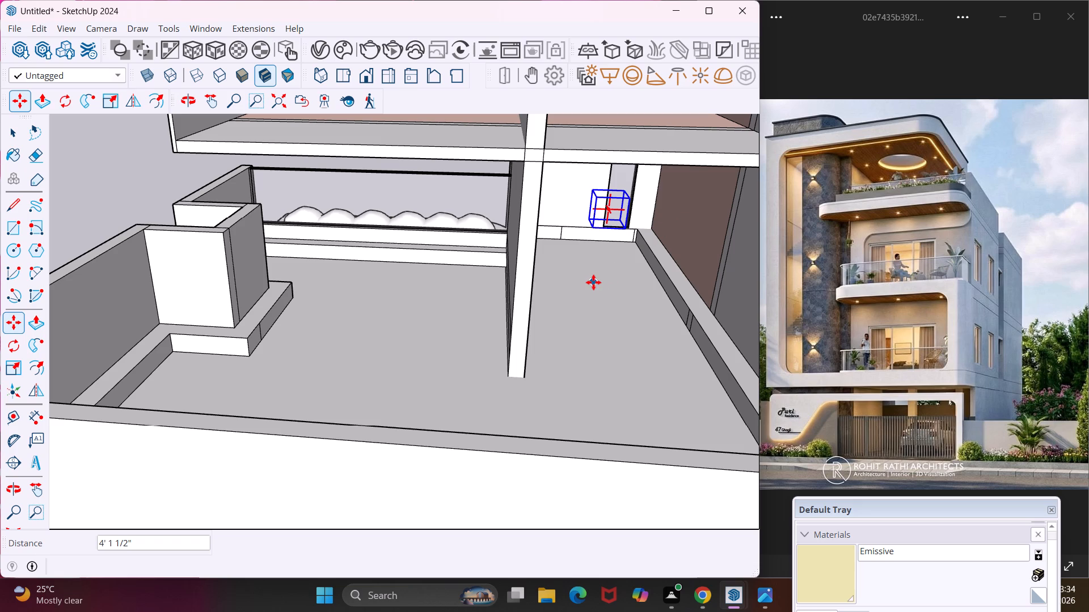
Copy the raised omni light twice: once toward the brown side wall, and again about 5' 3 1/2" back along the red axis.
left_click(593, 282)
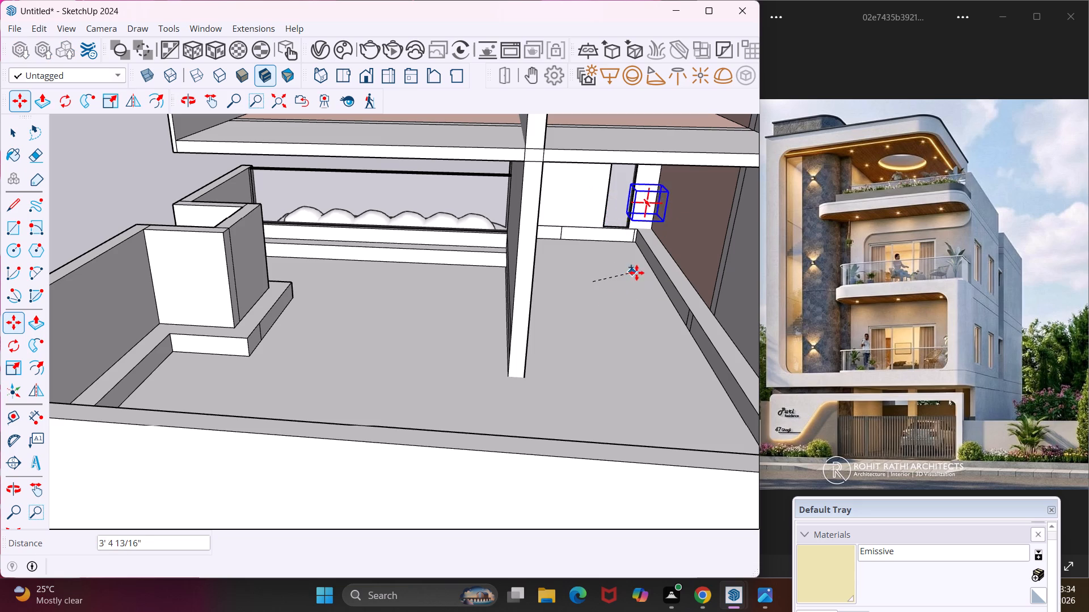
left_click(646, 282)
left_click(644, 283)
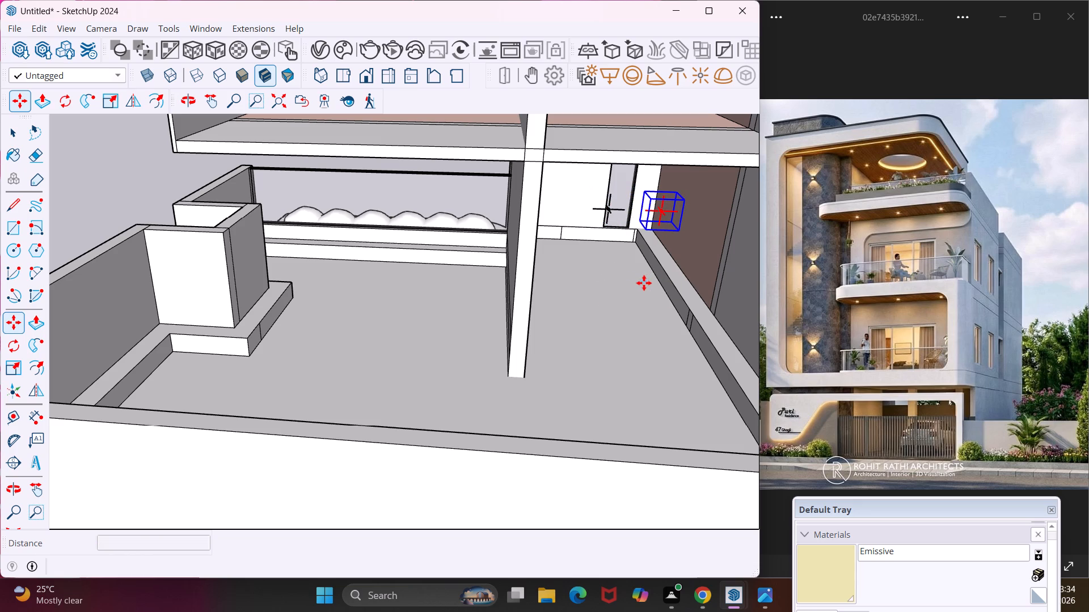
left_click(558, 284)
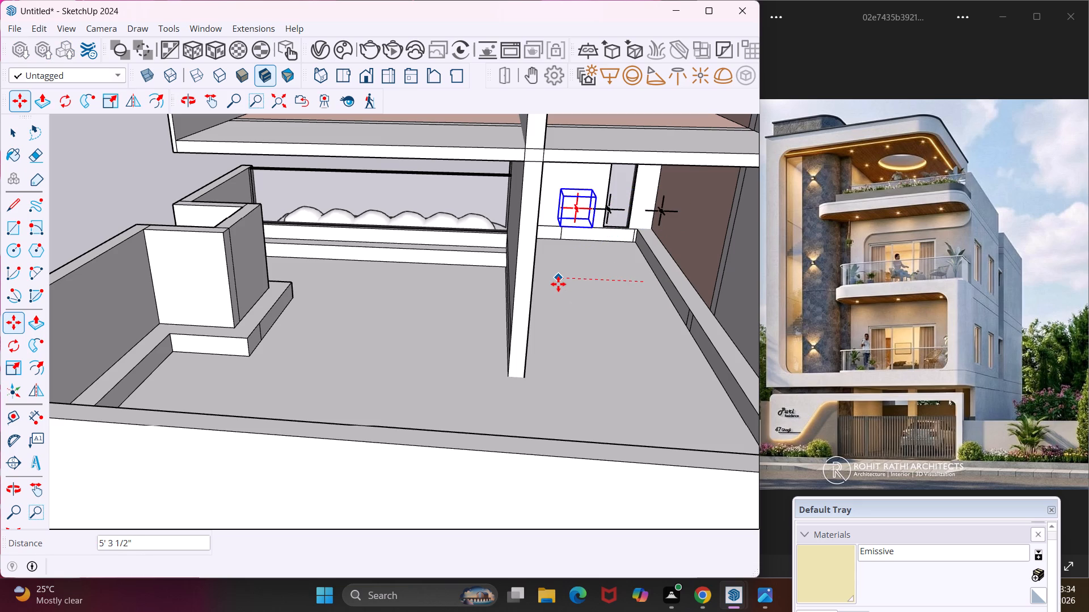
key("Escape")
key("space")
Draw a rectangle about 1' 2" by 8' 11" on the terrace floor, from the dividing wall's free end to the low side parapet.
scroll(472, 287, "down", 5)
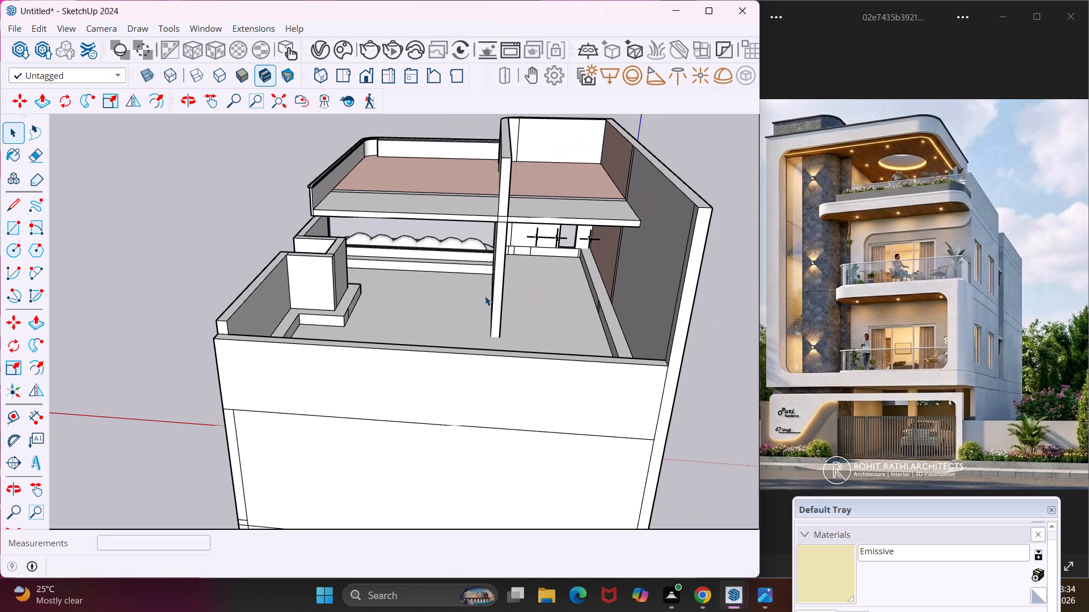
middle_click_drag(496, 298, 406, 307)
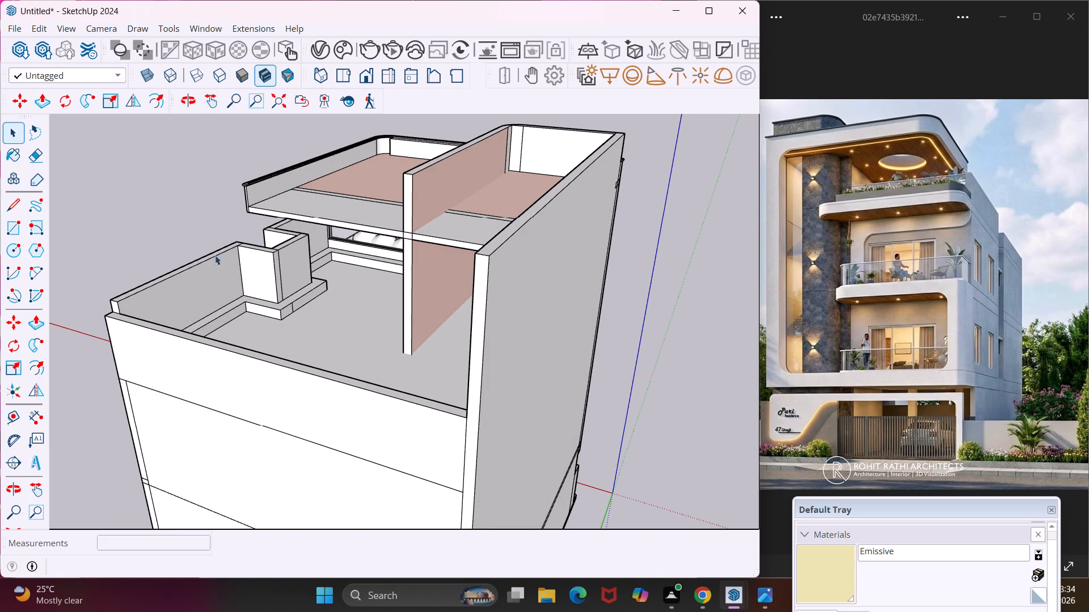
left_click(22, 233)
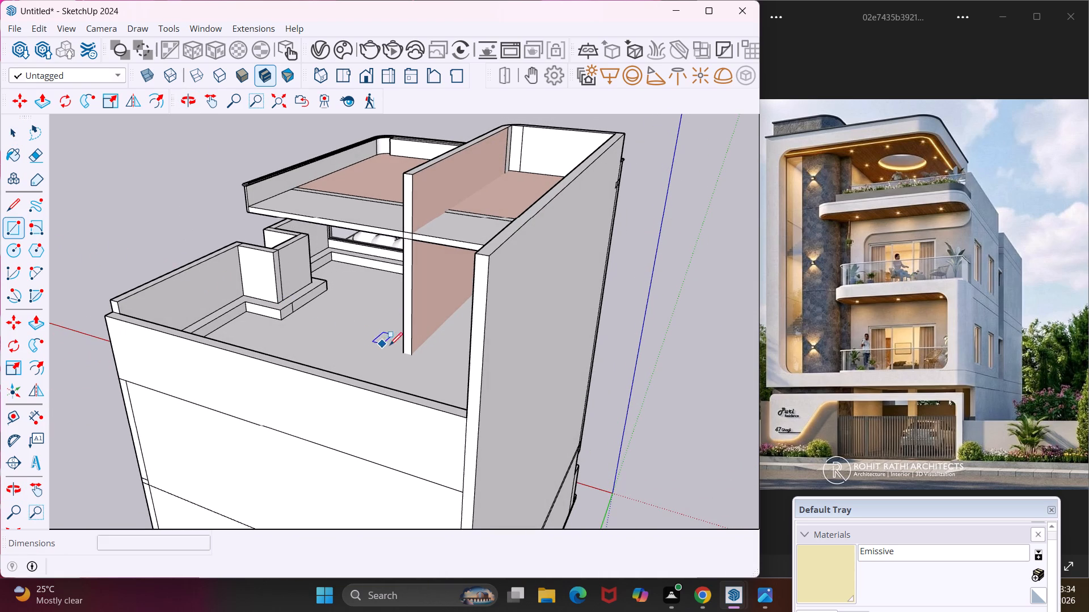
scroll(415, 352, "up", 7)
left_click(420, 344)
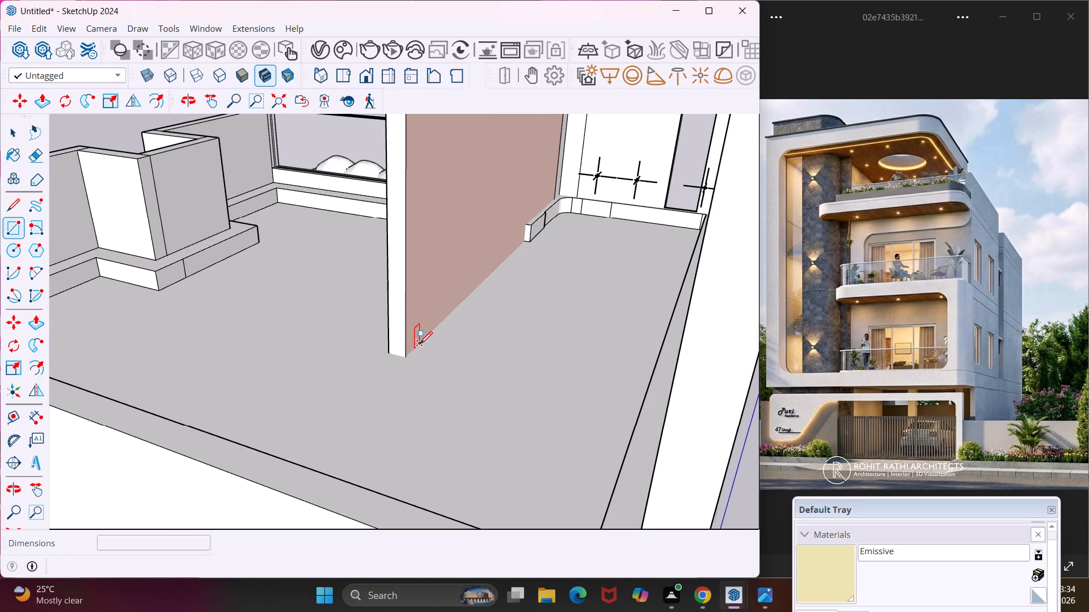
middle_click_drag(449, 371, 569, 395)
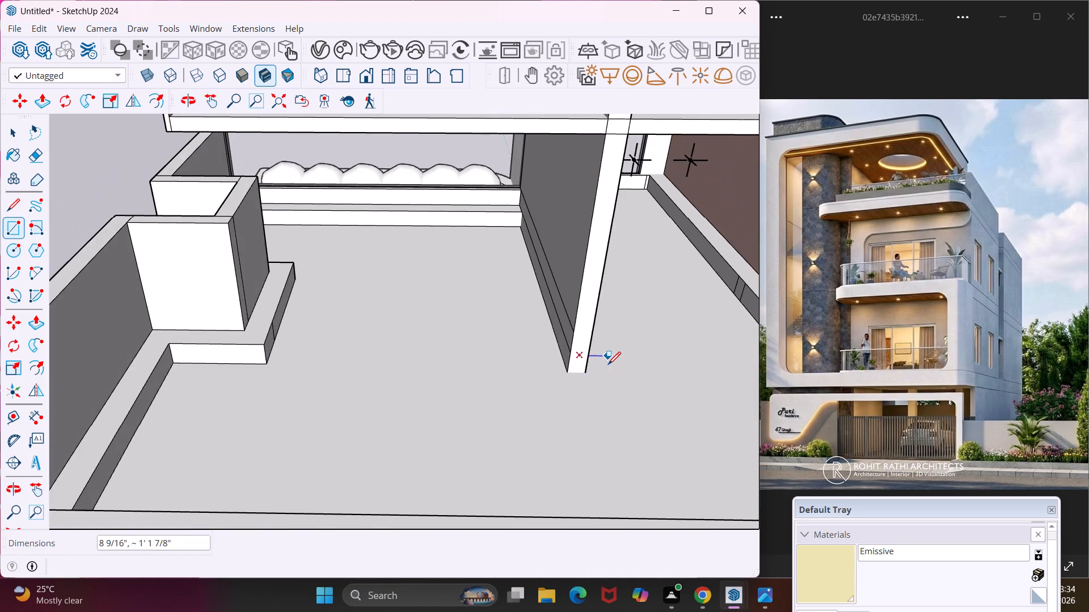
scroll(608, 363, "down", 5)
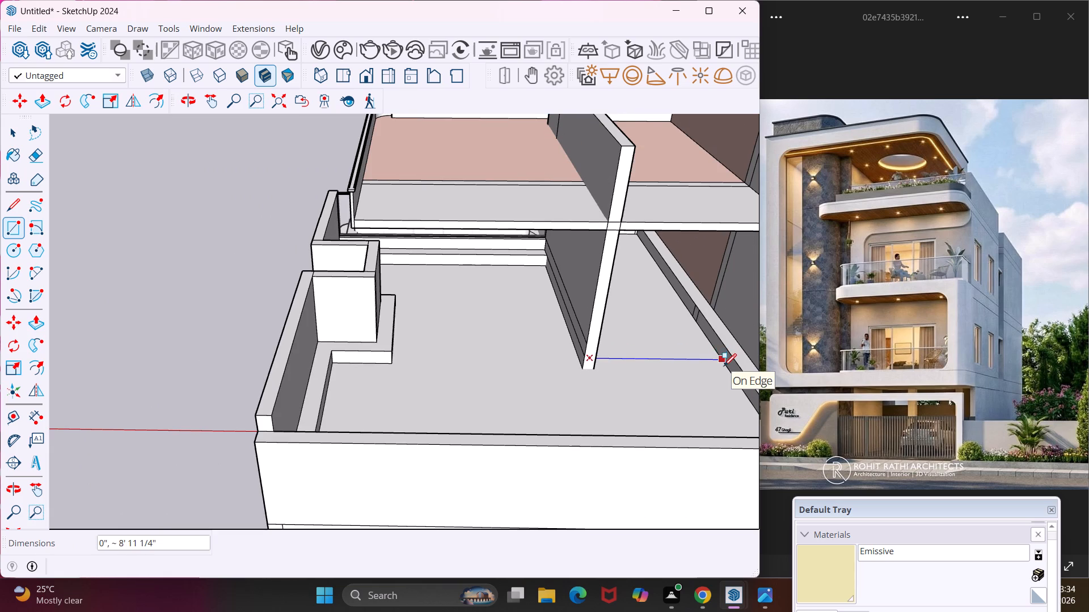
scroll(724, 366, "up", 4)
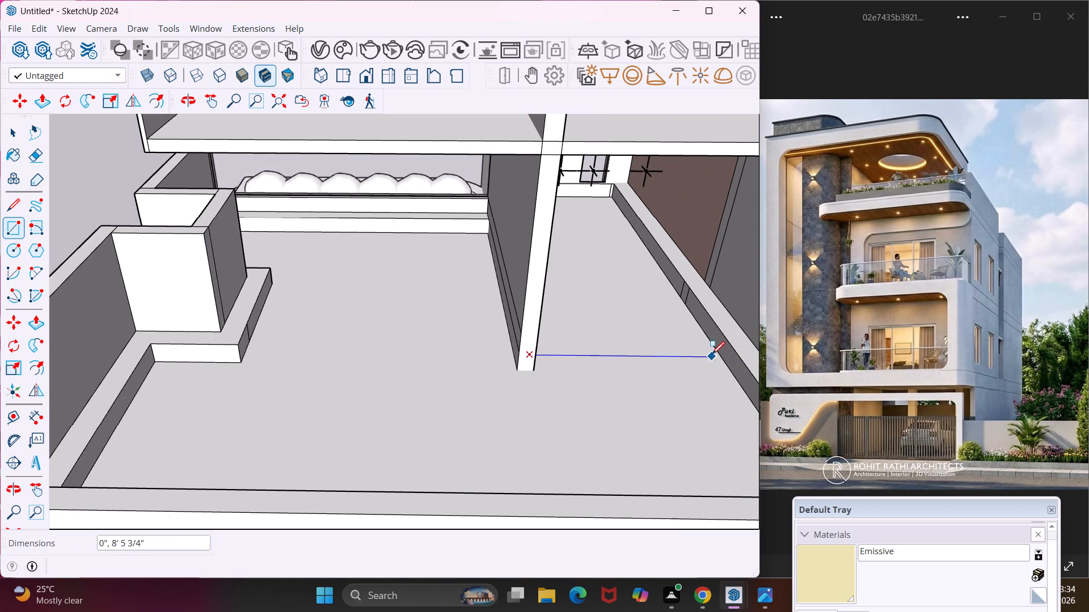
scroll(712, 344, "up", 3)
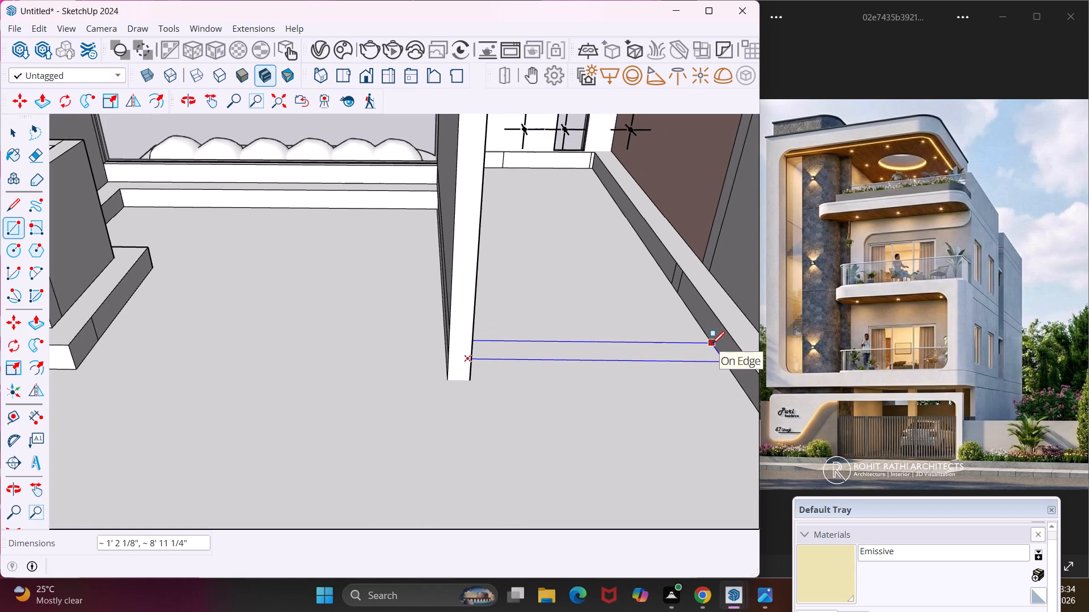
left_click(713, 346)
key("Escape")
key("space")
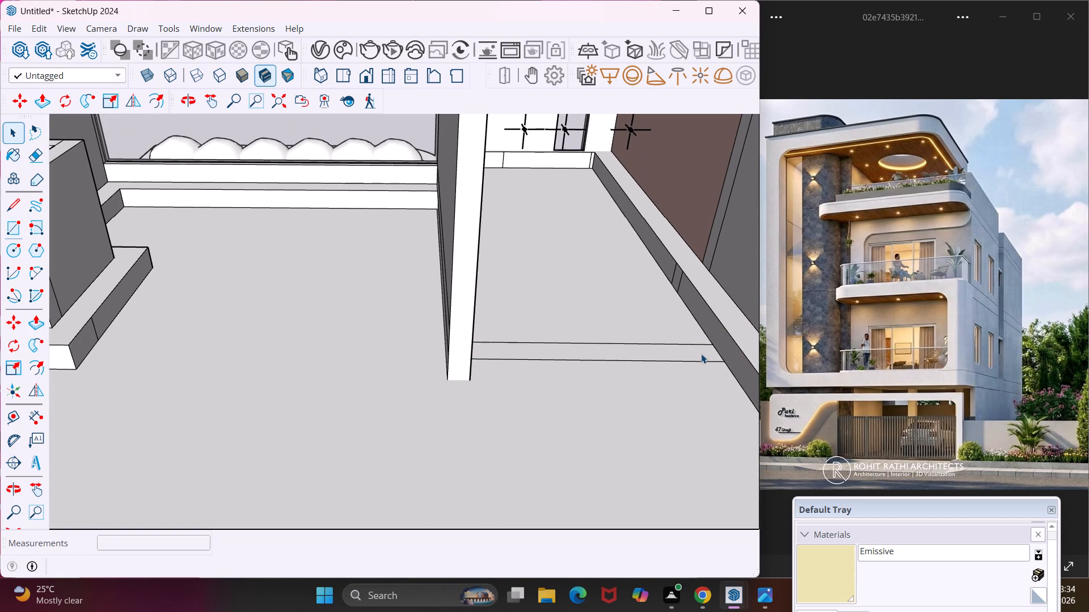
Push/Pull the floor rectangle up by about 1', level with the top of the side parapet.
left_click(701, 354)
key("p")
left_click(701, 354)
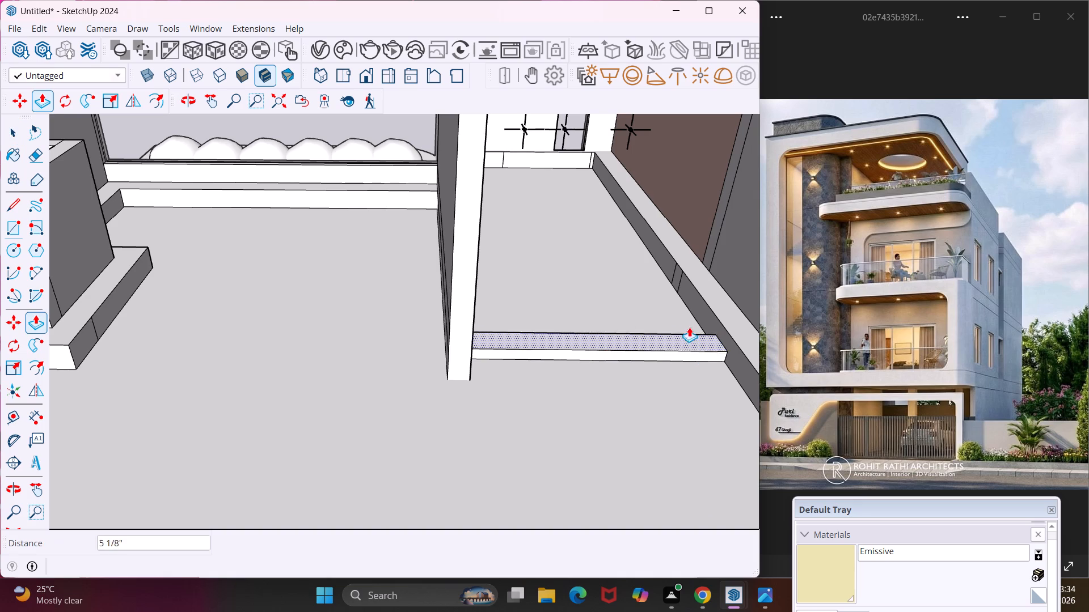
scroll(581, 292, "down", 10)
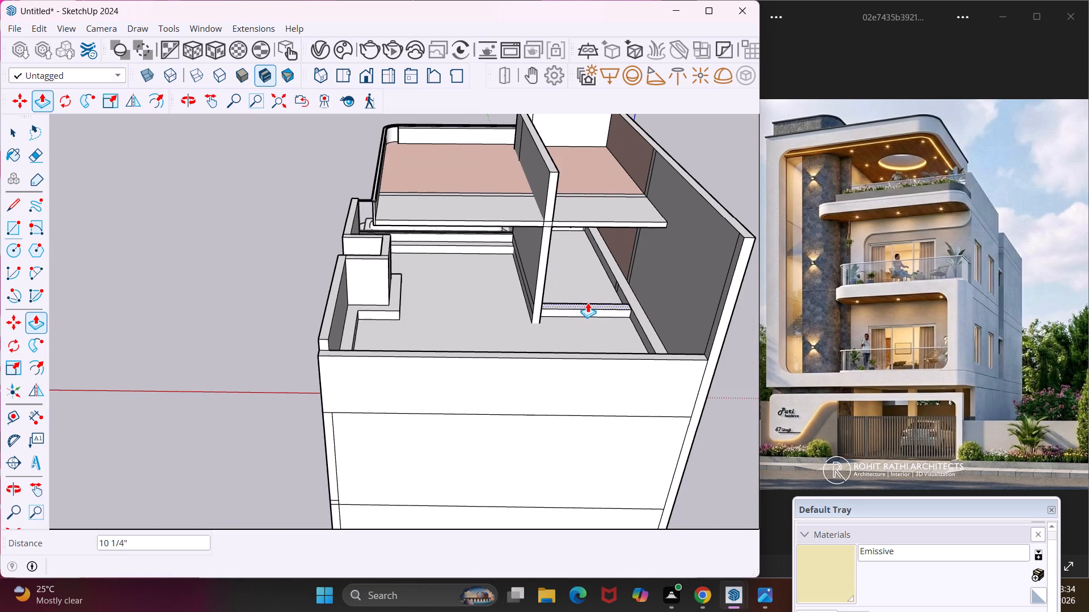
scroll(588, 303, "up", 7)
left_click(678, 305)
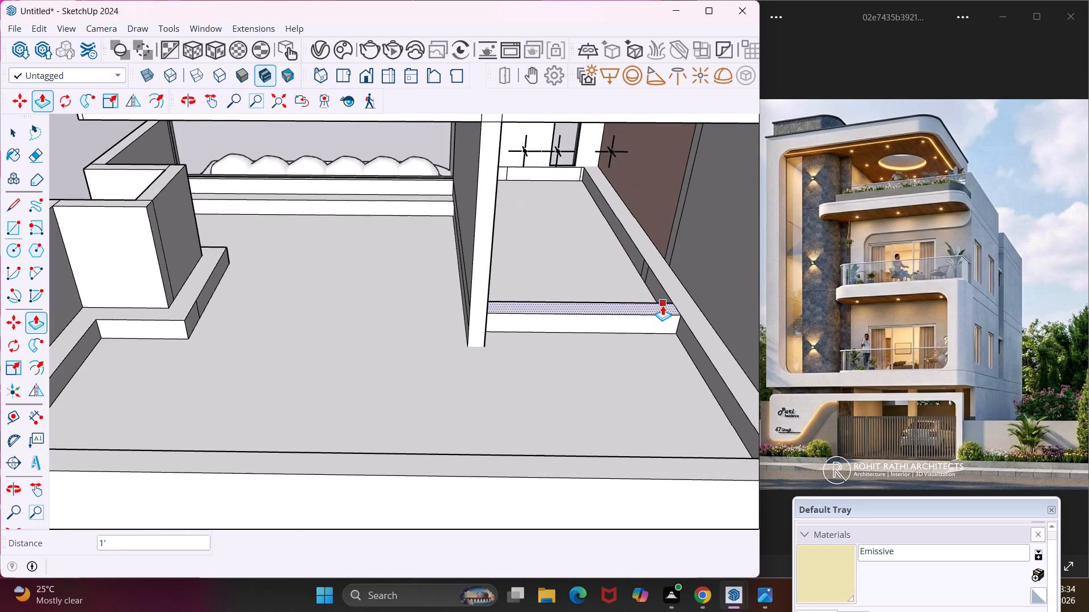
key("Escape")
left_click(659, 303)
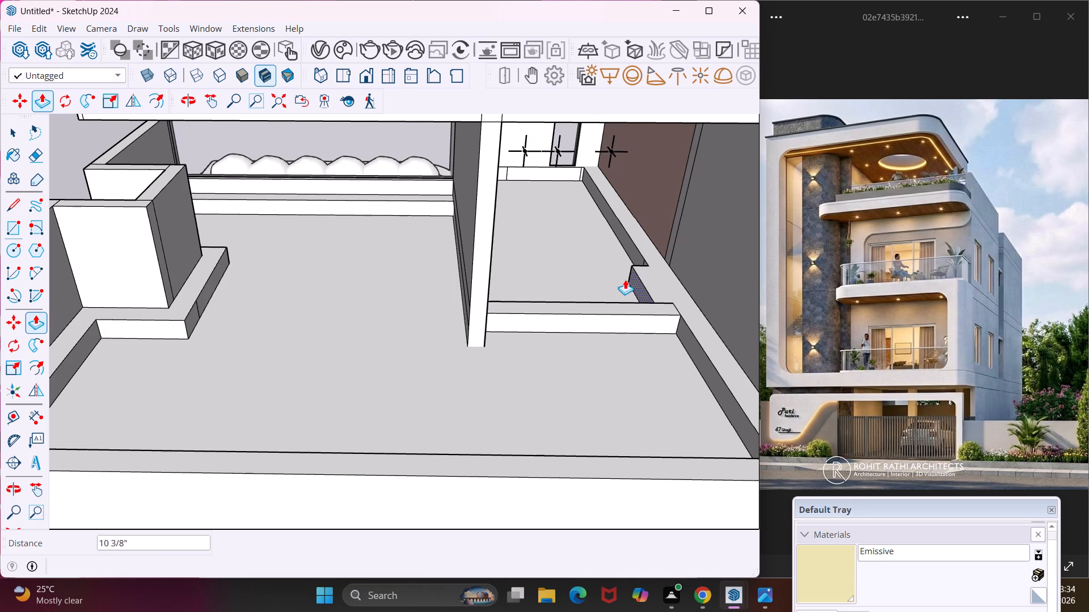
key("Escape")
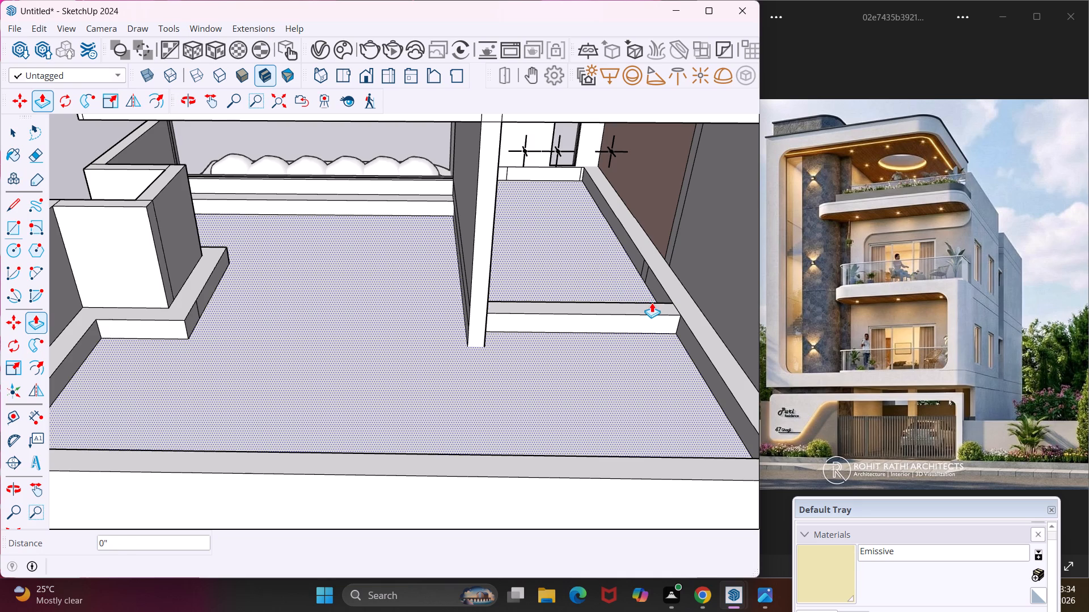
Push/Pull the strip's top face up by about 8' 9" to form a rear wall reaching the roof slab.
left_click(656, 305)
scroll(591, 258, "down", 5)
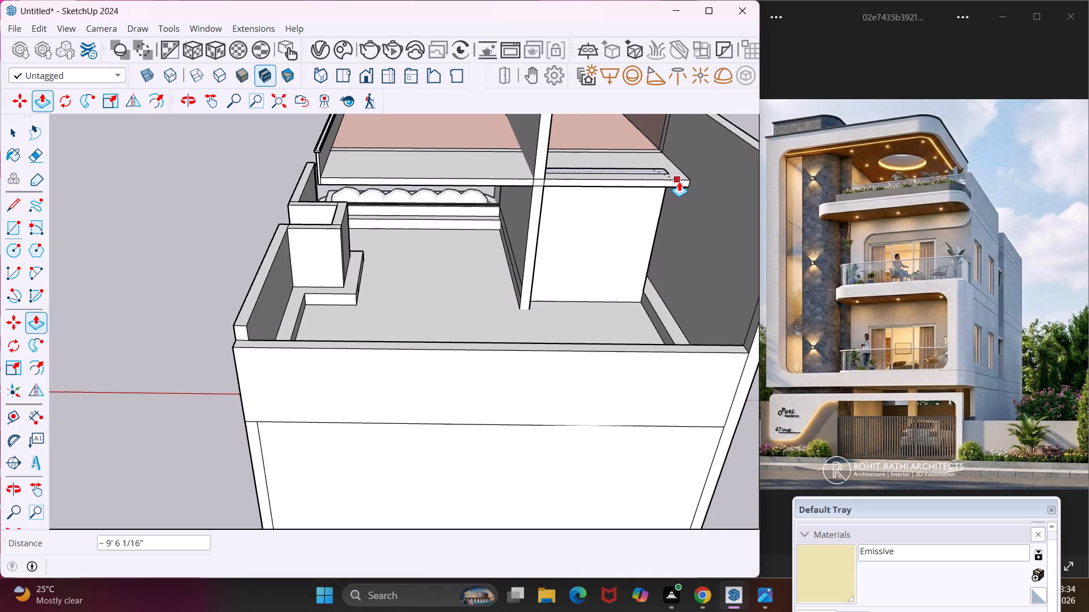
scroll(679, 181, "up", 5)
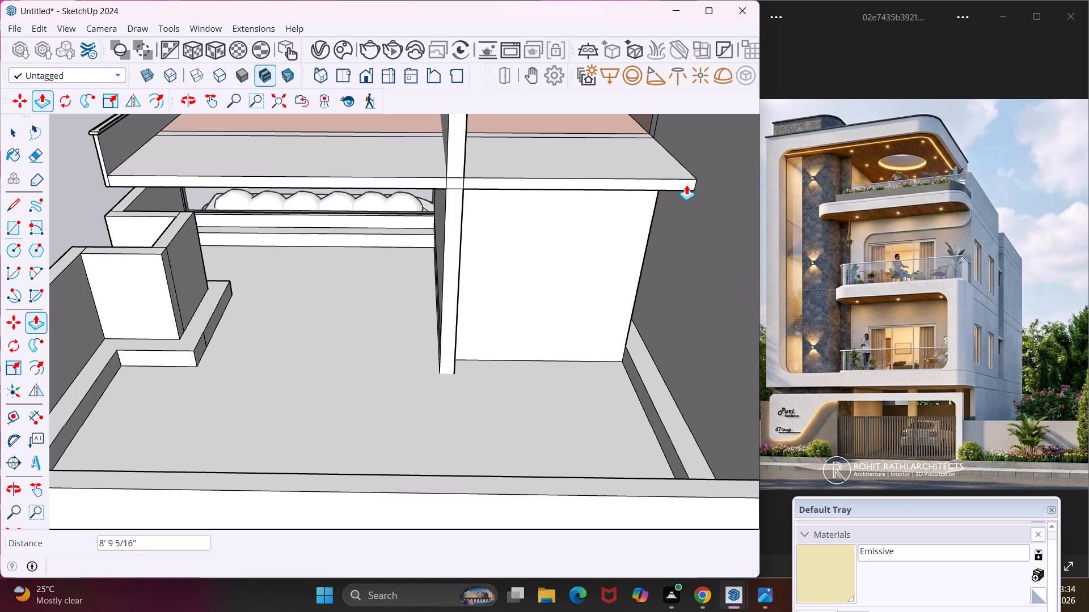
left_click(686, 185)
key("Escape")
key("space")
Push/Pull the new rear wall's narrow end face about 1' 3/4" across the parapet to close the gap at the side wall.
middle_click_drag(639, 348, 635, 349)
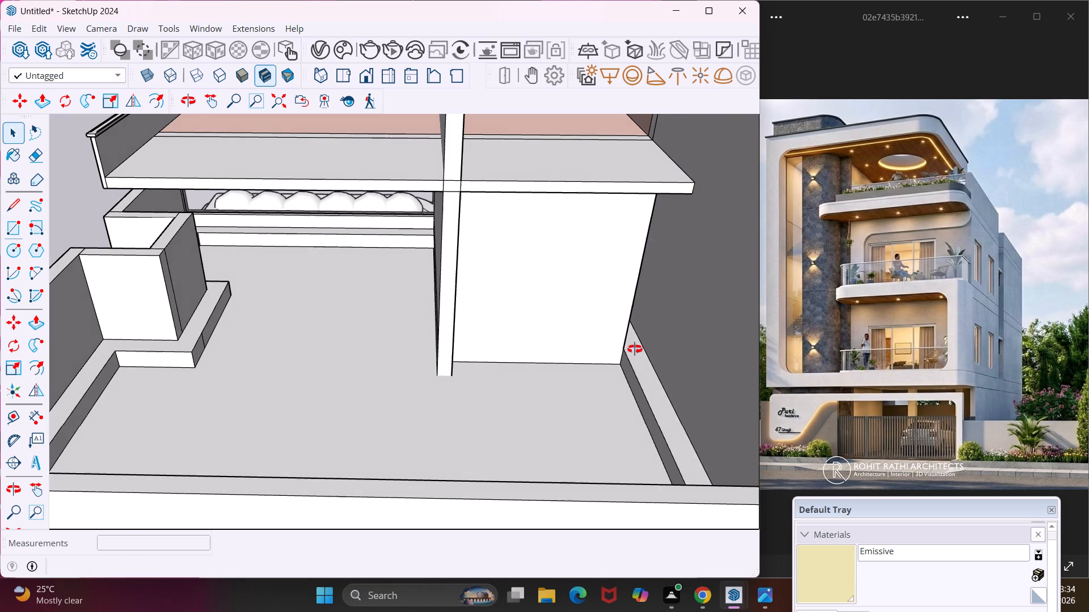
middle_click_drag(635, 349, 584, 351)
scroll(567, 357, "up", 7)
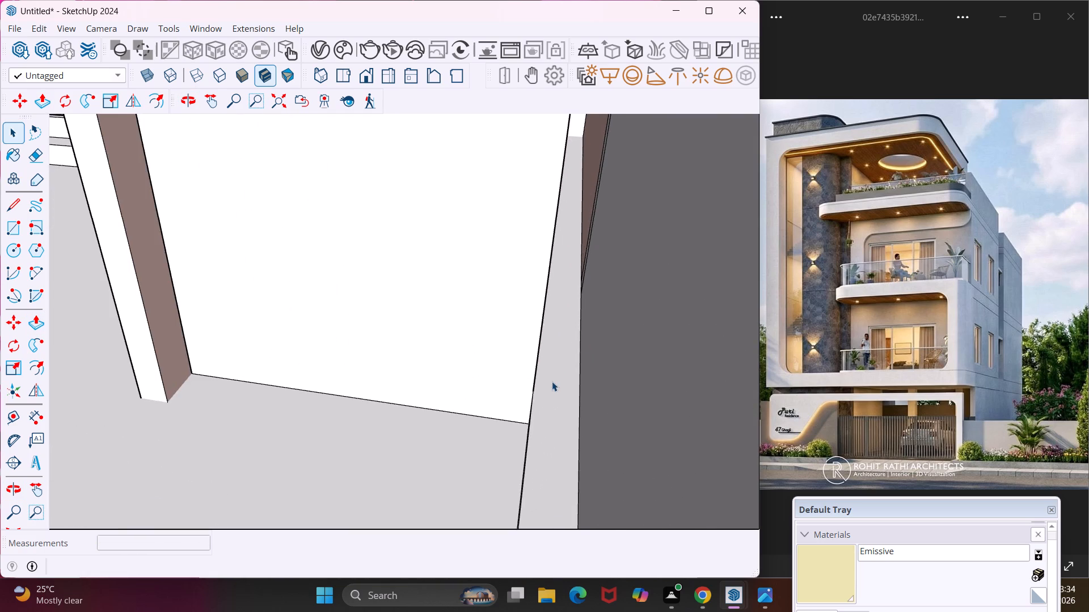
middle_click_drag(552, 381, 526, 374)
middle_click_drag(519, 369, 619, 360)
scroll(584, 351, "down", 7)
scroll(492, 371, "down", 12)
scroll(341, 354, "up", 2)
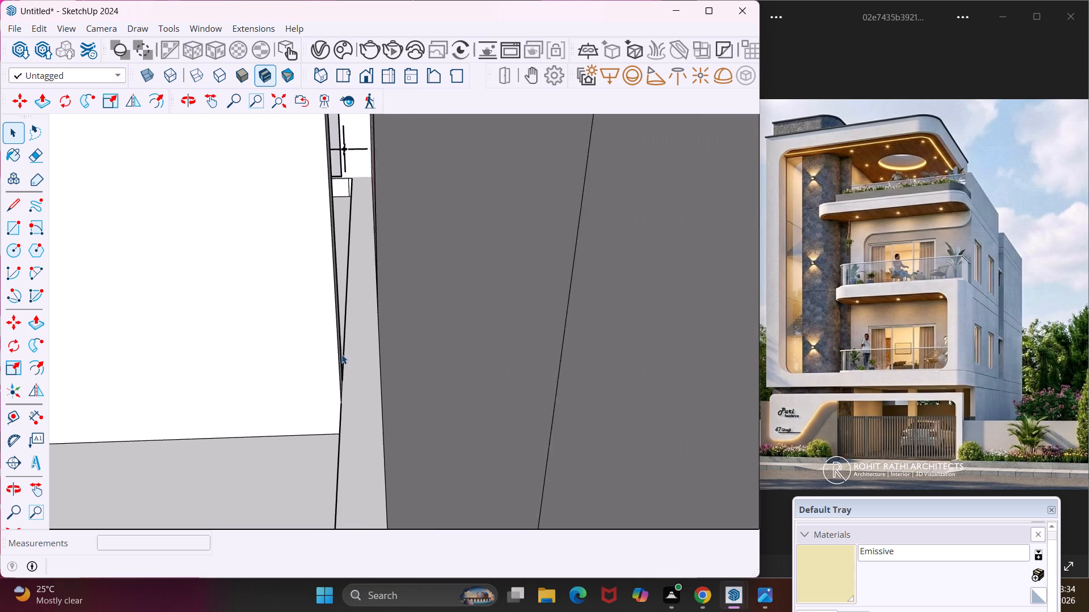
scroll(341, 354, "up", 9)
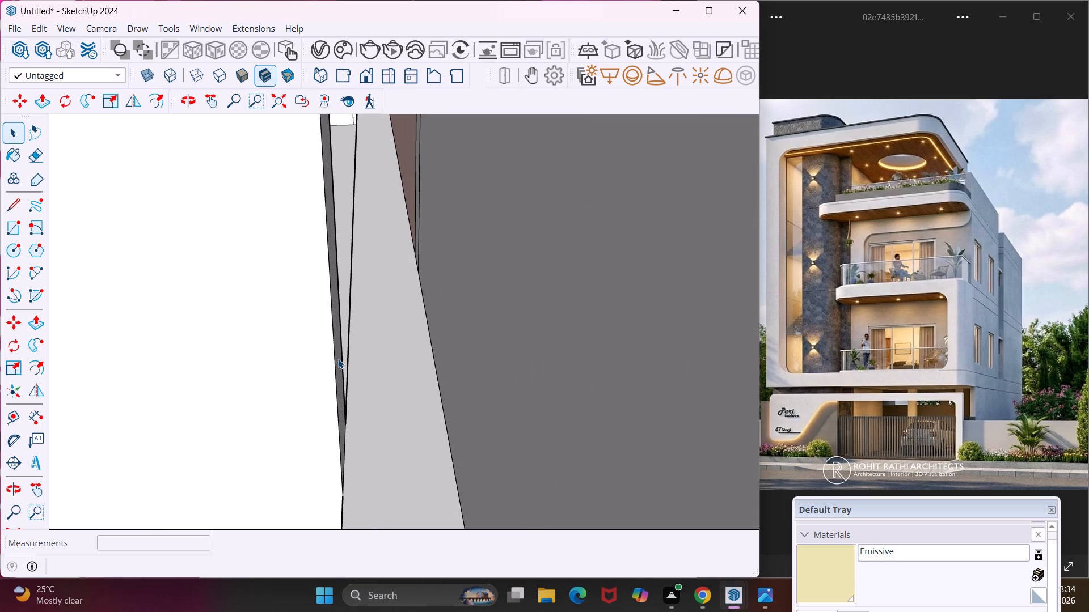
left_click(338, 359)
key("p")
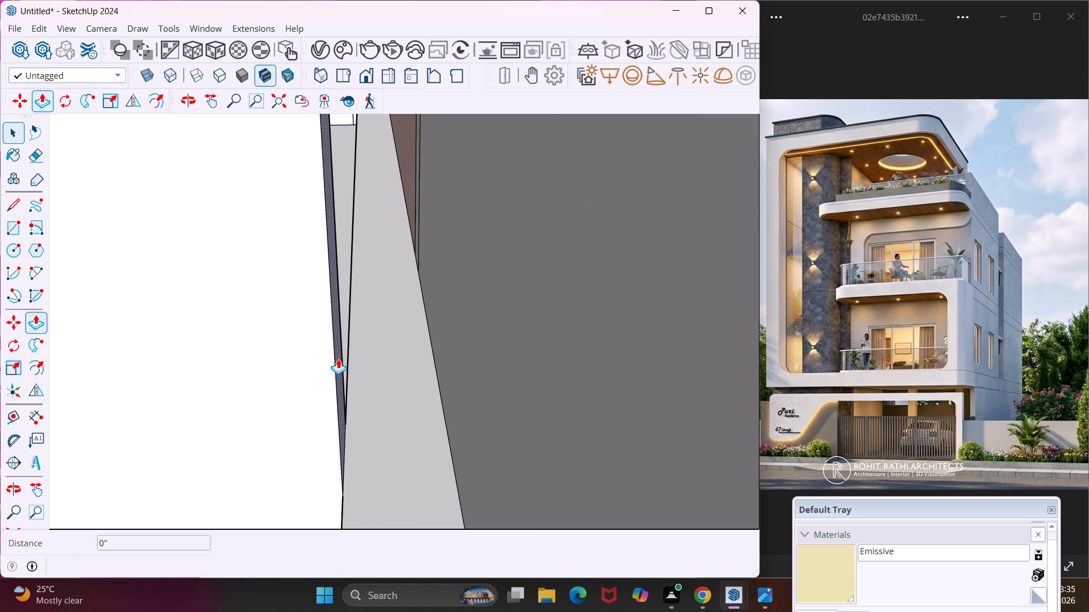
left_click(338, 359)
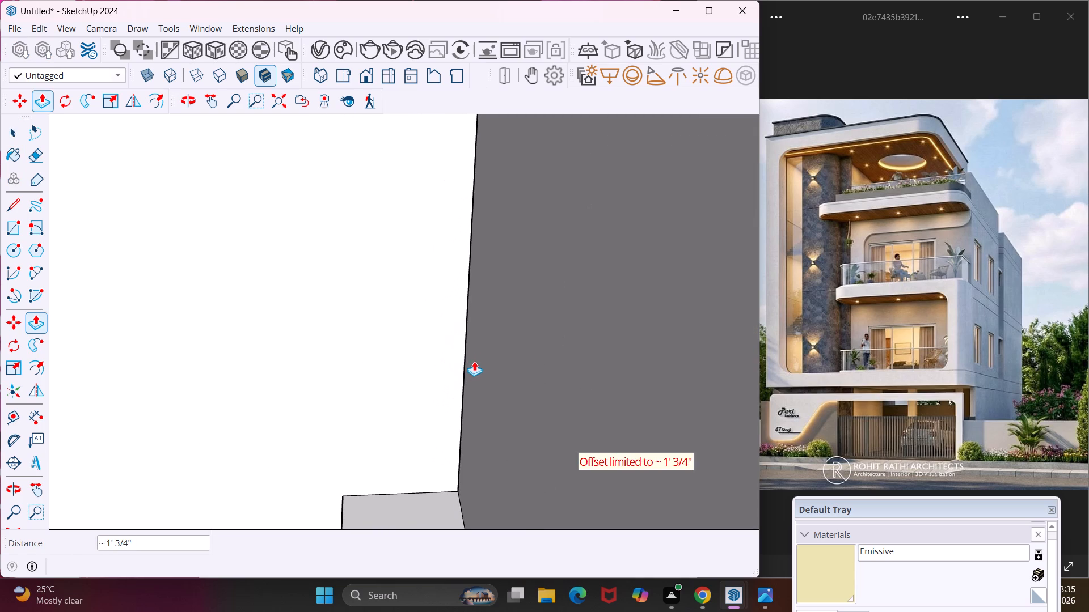
left_click(479, 361)
Examine the house from the rear, the side and the front to check the facade against the reference image.
scroll(396, 371, "down", 16)
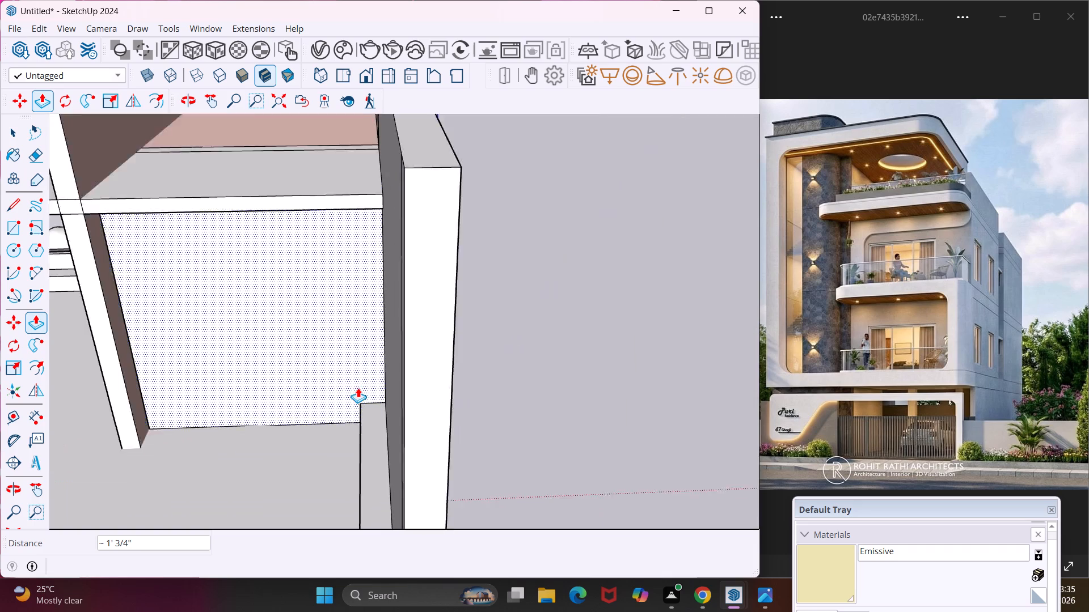
scroll(358, 388, "down", 13)
middle_click_drag(458, 314, 209, 340)
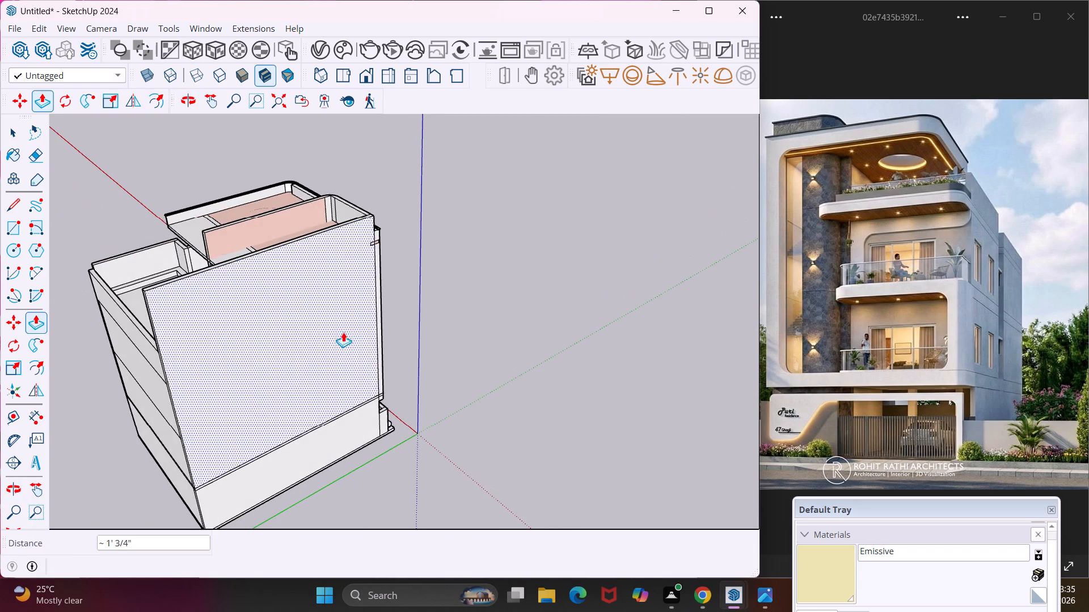
middle_click_drag(423, 311, 226, 303)
middle_click_drag(449, 292, 260, 285)
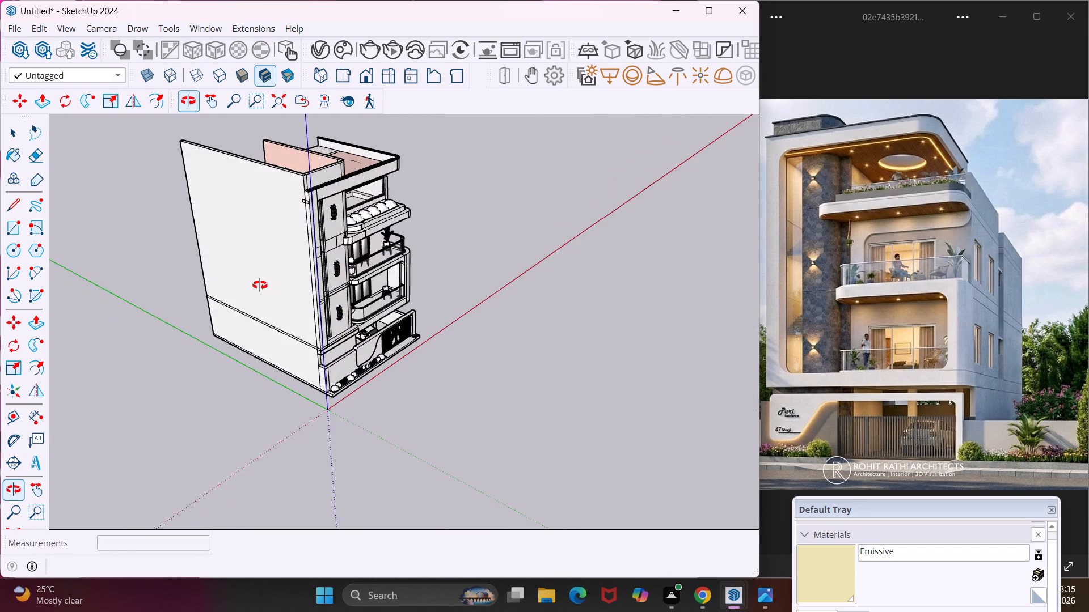
middle_click_drag(260, 285, 263, 286)
middle_click_drag(461, 279, 289, 240)
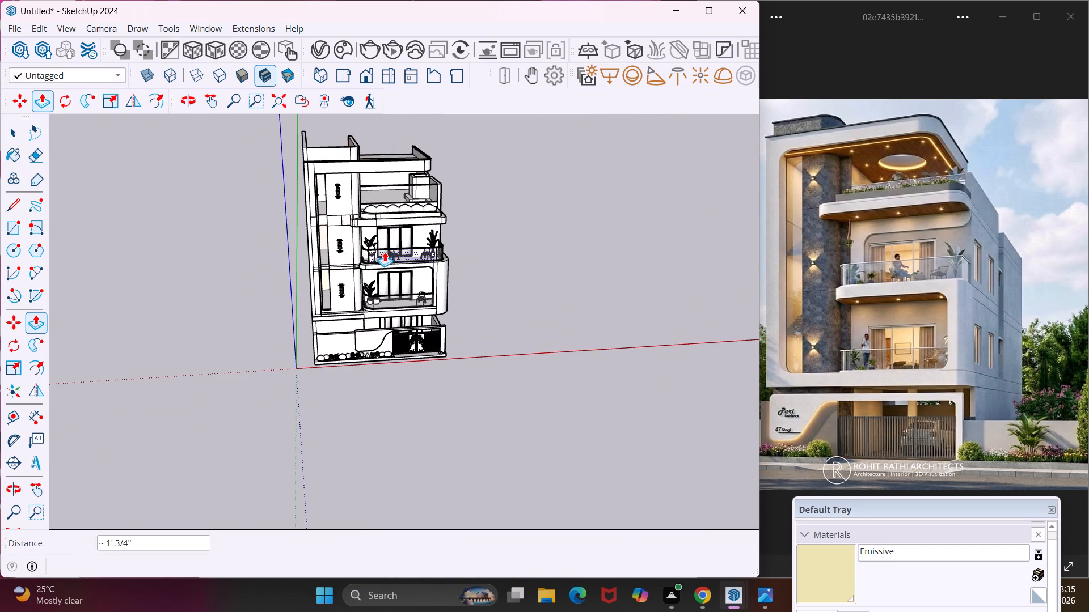
scroll(385, 252, "up", 4)
middle_click_drag(385, 252, 351, 188)
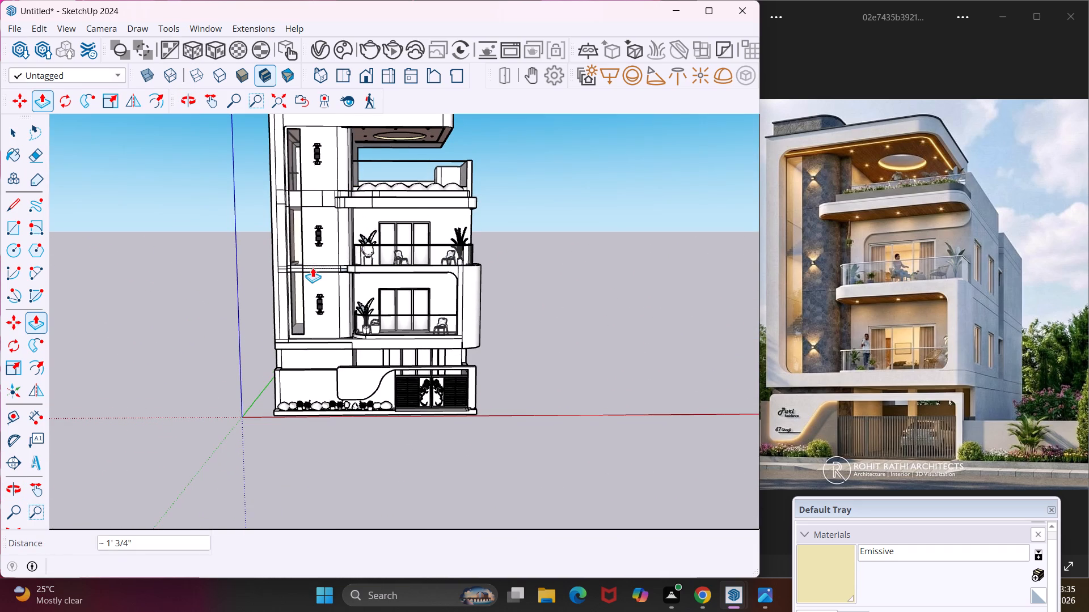
key("Escape")
key("space")
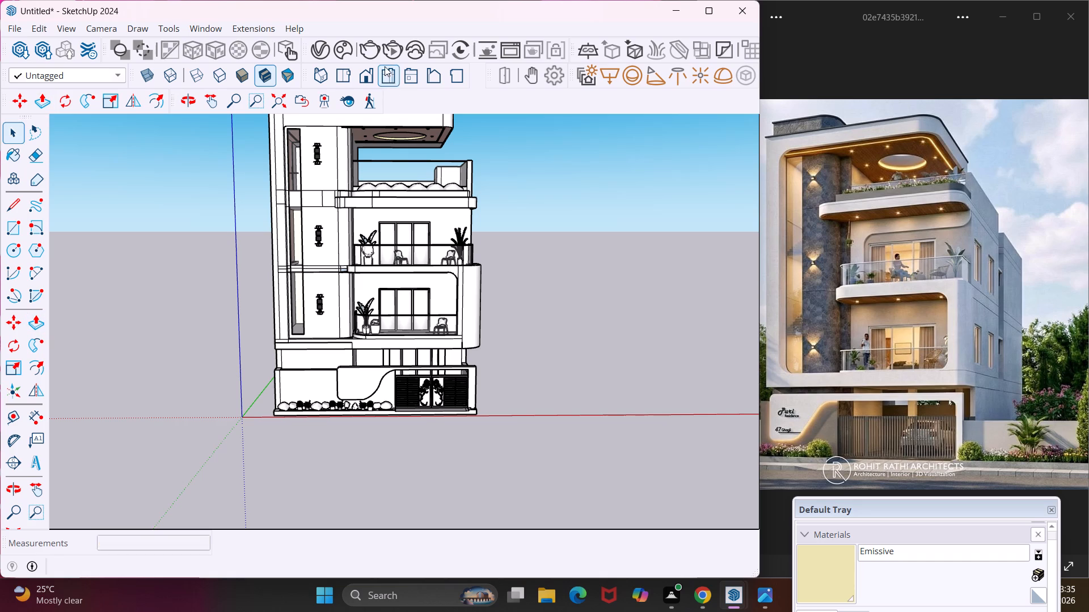
Run a V-Ray interactive render of the front view and inspect the plants, lights and glazing on the facade.
left_click(391, 57)
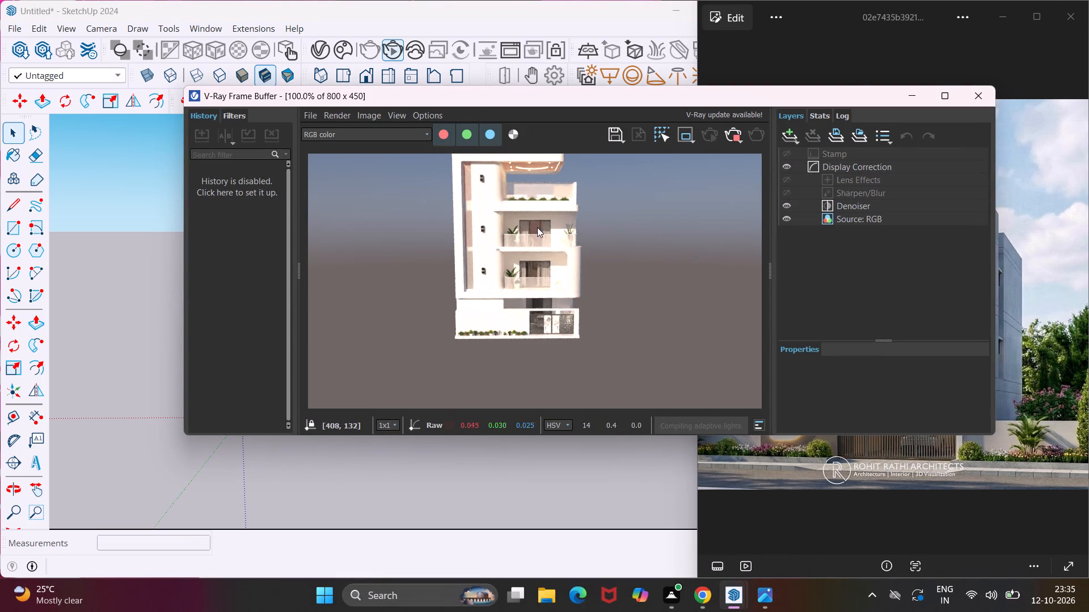
scroll(534, 220, "up", 1)
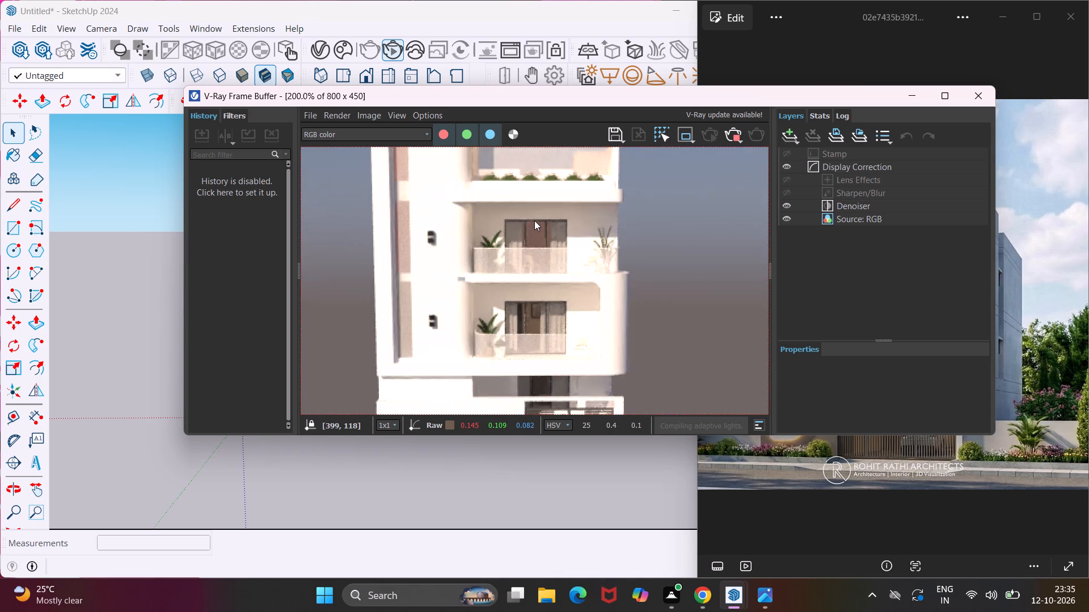
scroll(534, 220, "down", 1)
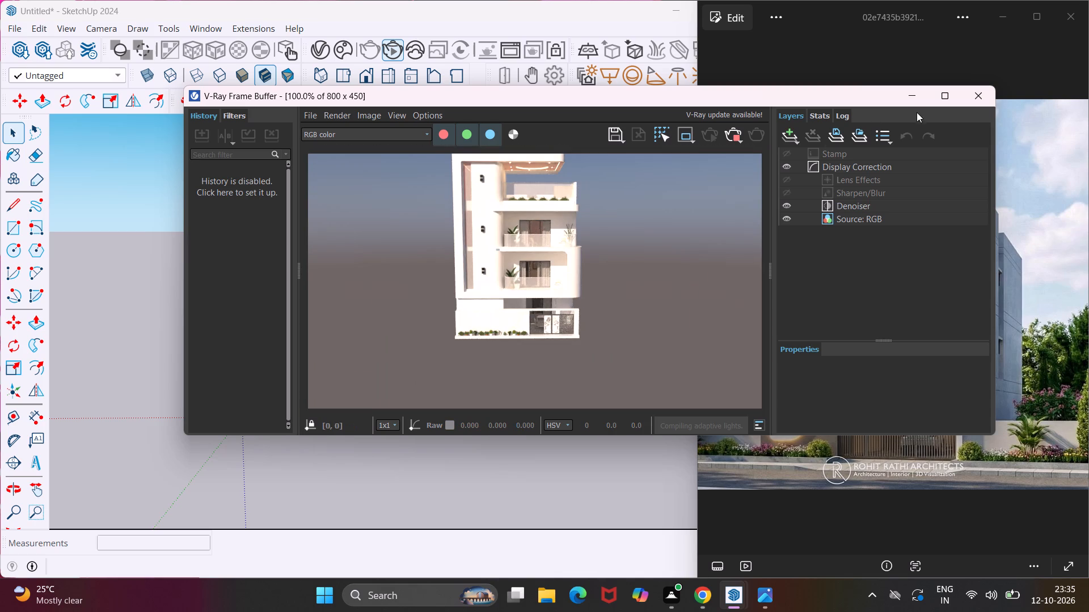
left_click(913, 103)
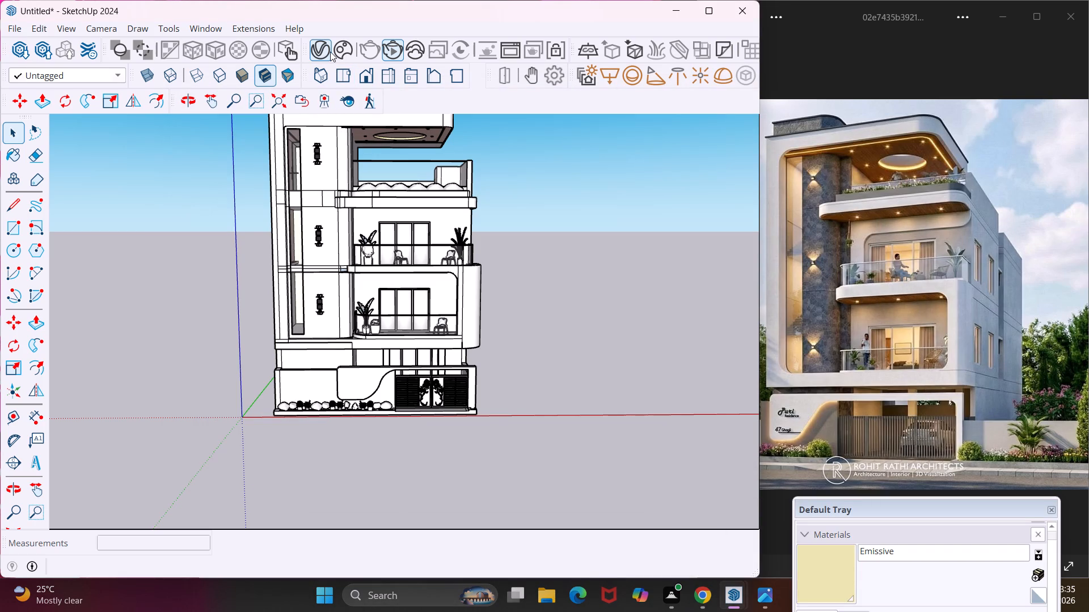
left_click(330, 52)
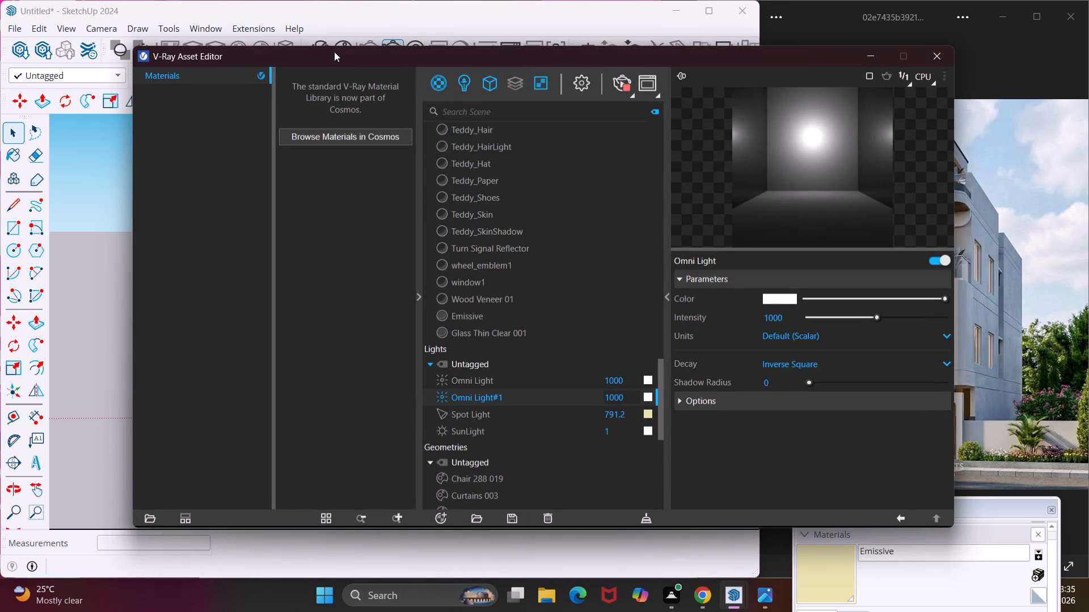
left_click(863, 55)
left_click(389, 44)
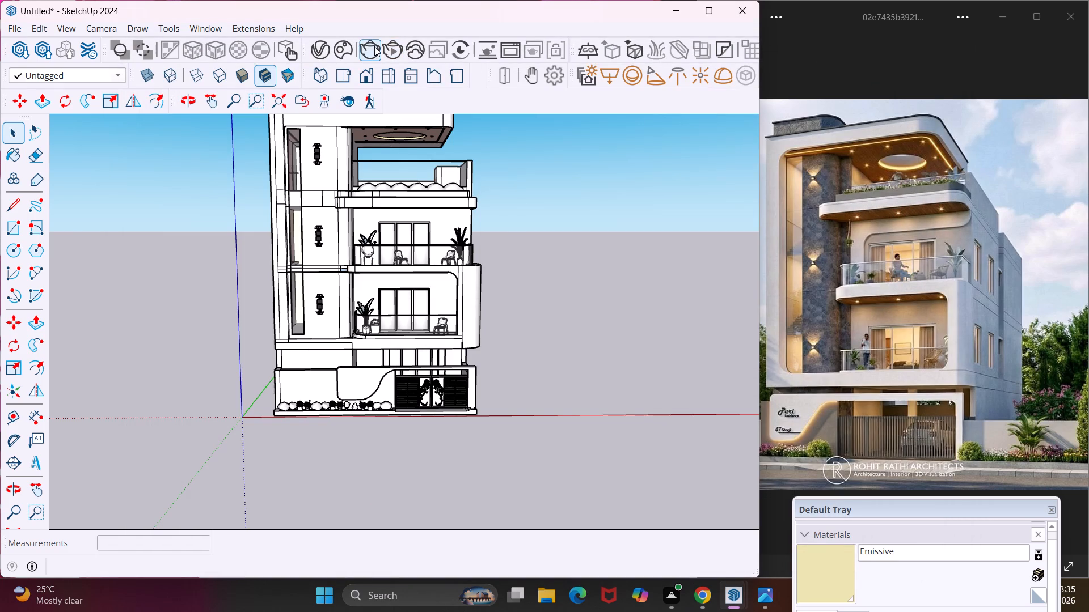
Create a Generic V-Ray material with a pale blue-grey diffuse colour of R 0.589, G 0.67, B 0.698.
left_click(313, 53)
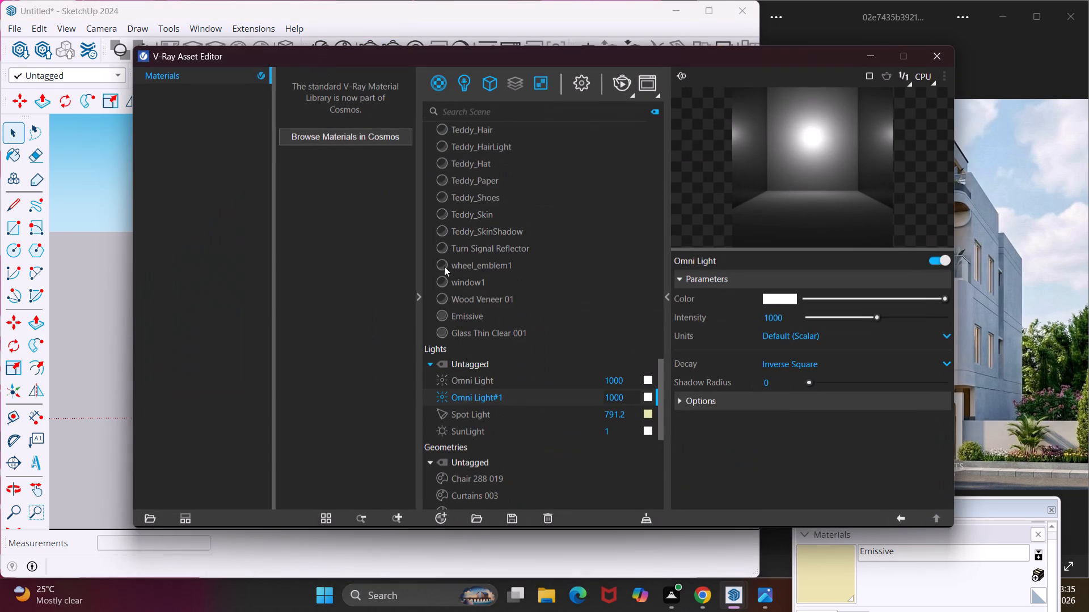
left_click(438, 511)
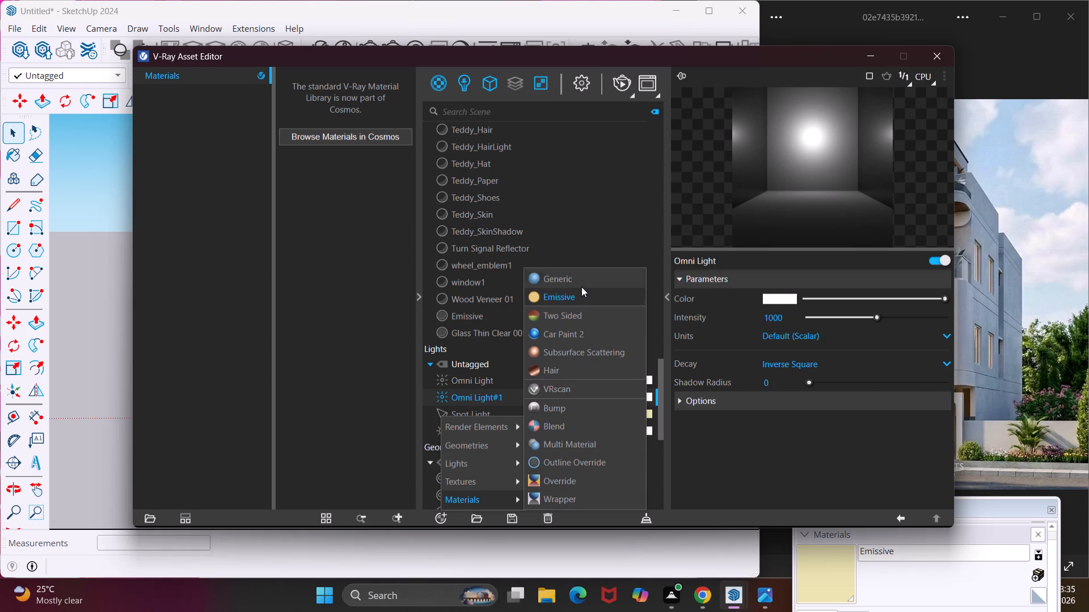
left_click(581, 285)
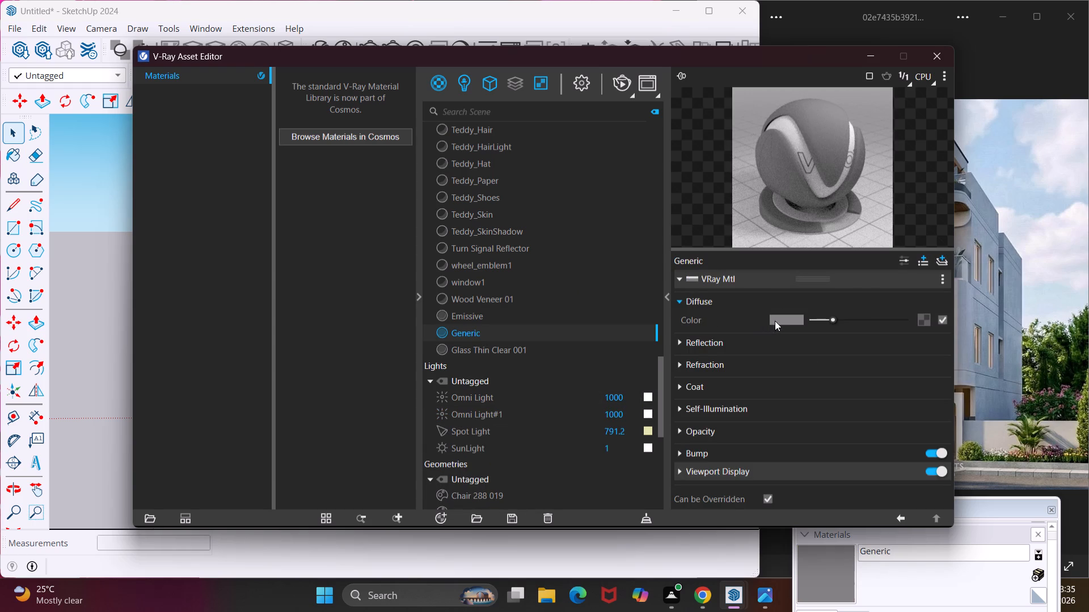
left_click(776, 320)
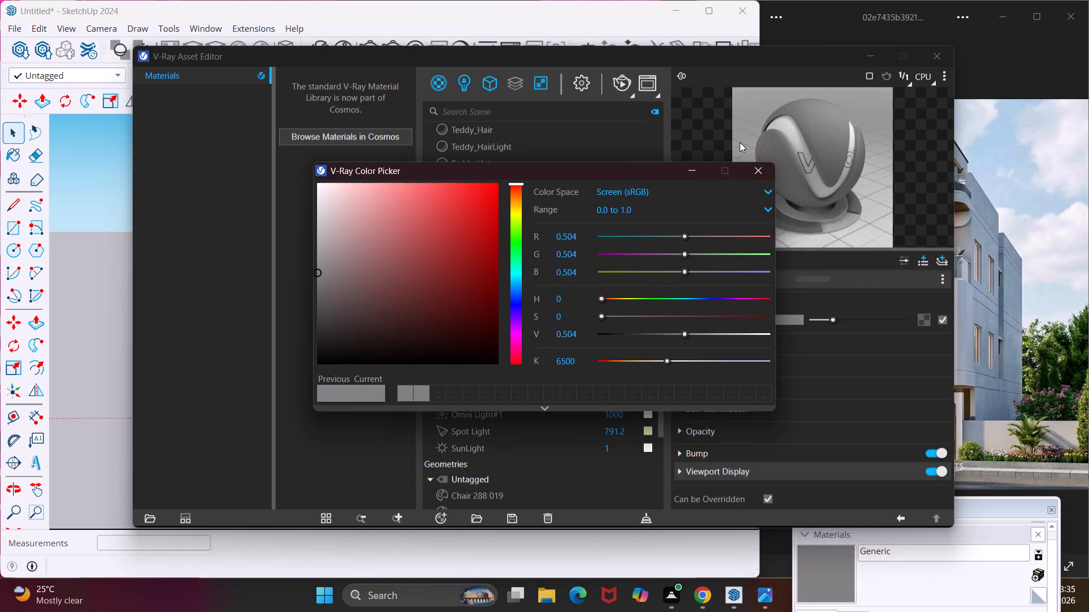
left_click_drag(730, 57, 546, 77)
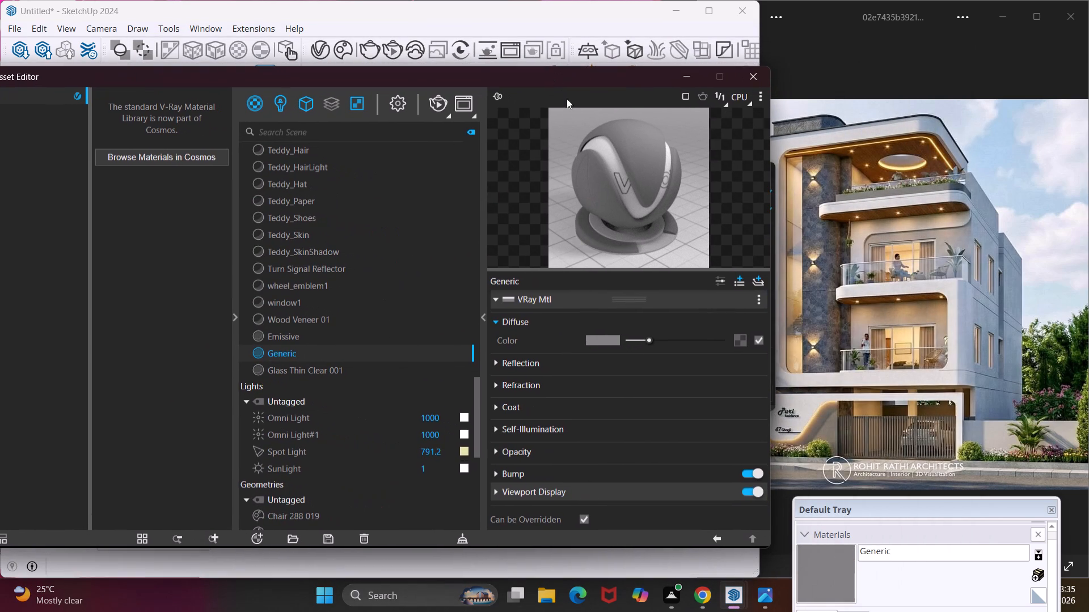
left_click(610, 335)
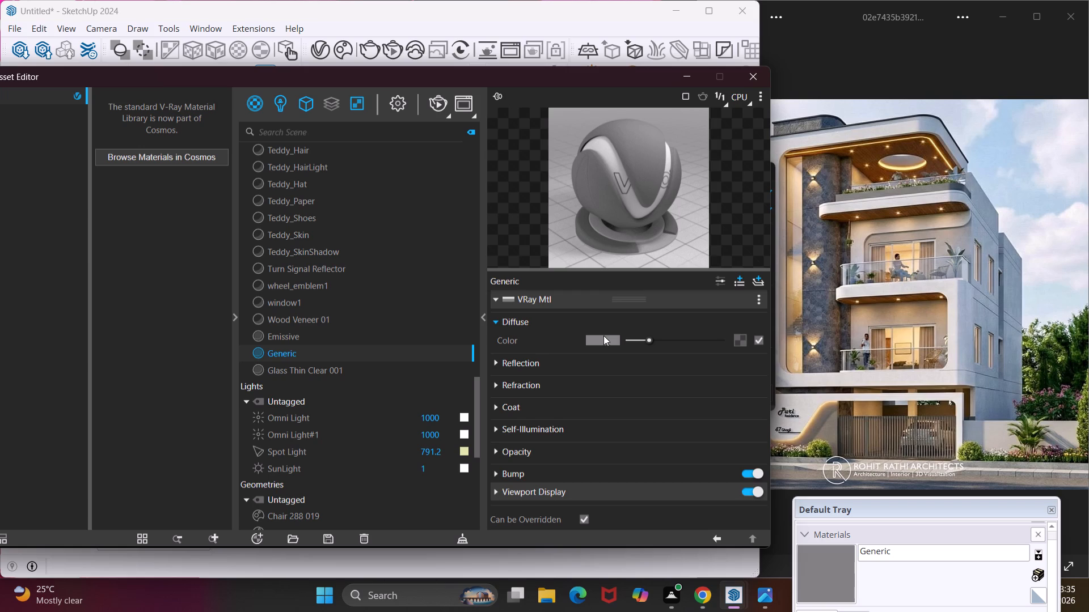
left_click(601, 342)
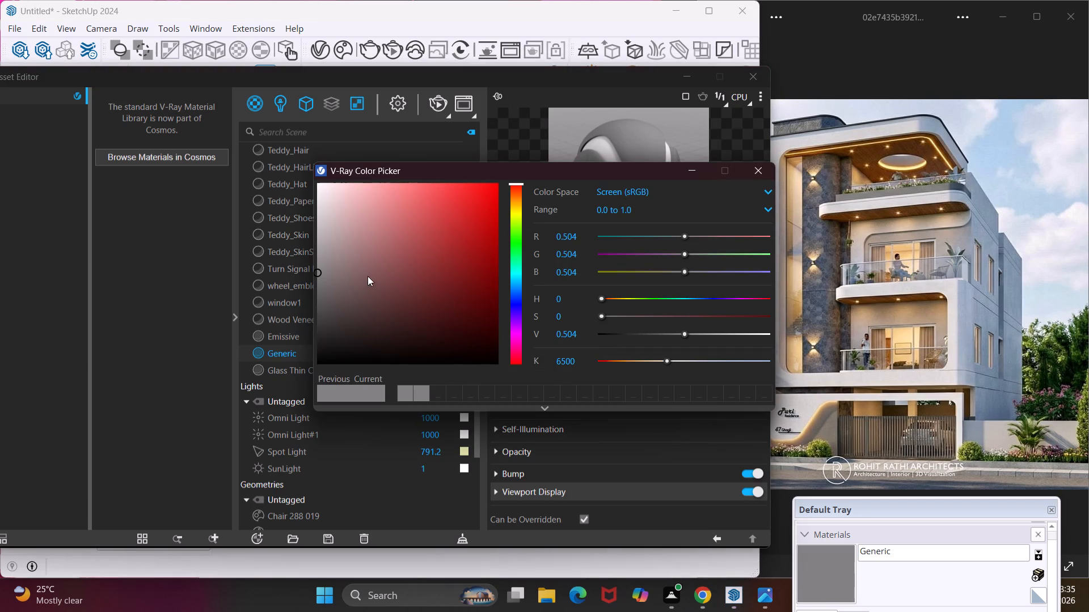
left_click(516, 282)
left_click(344, 242)
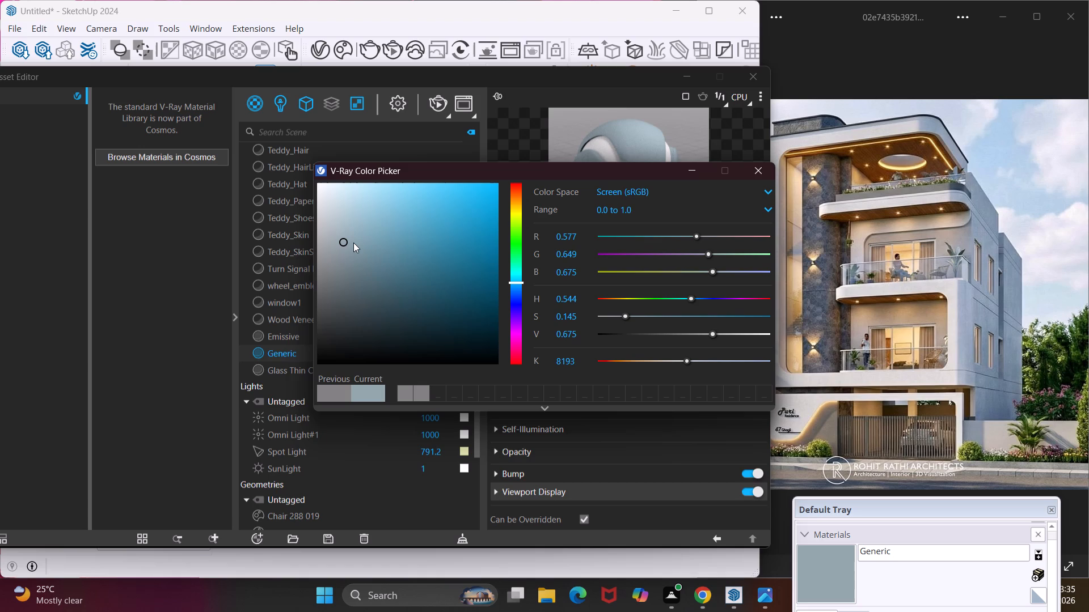
left_click(351, 236)
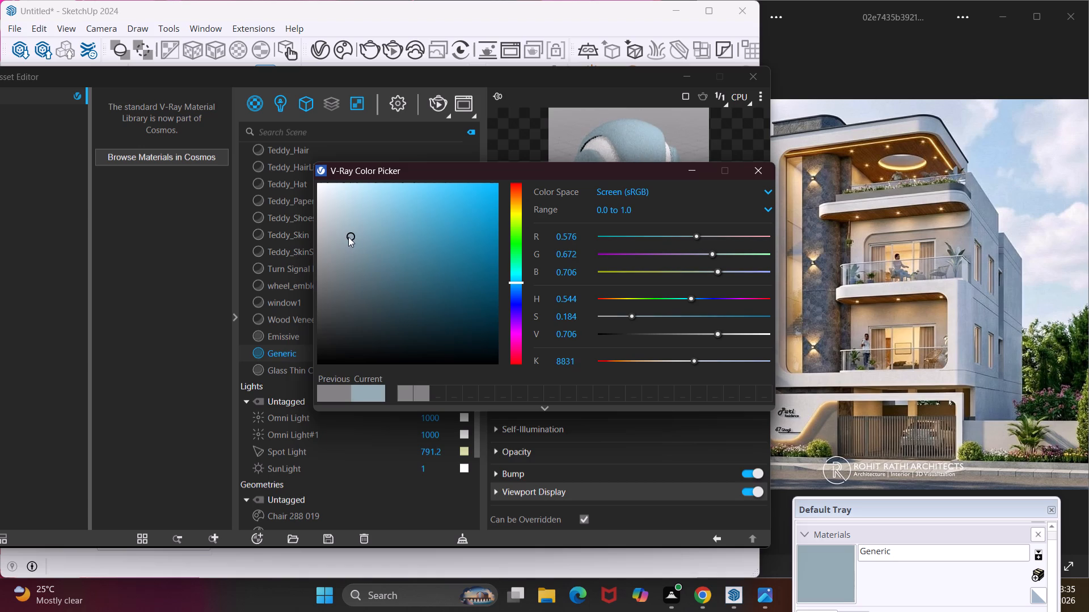
left_click(346, 238)
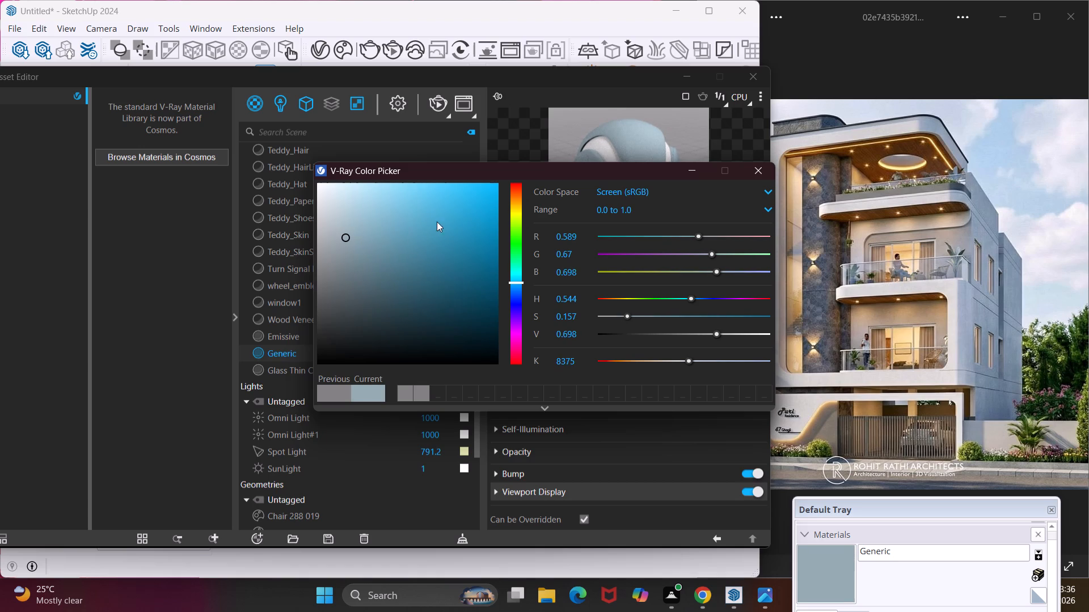
left_click(682, 171)
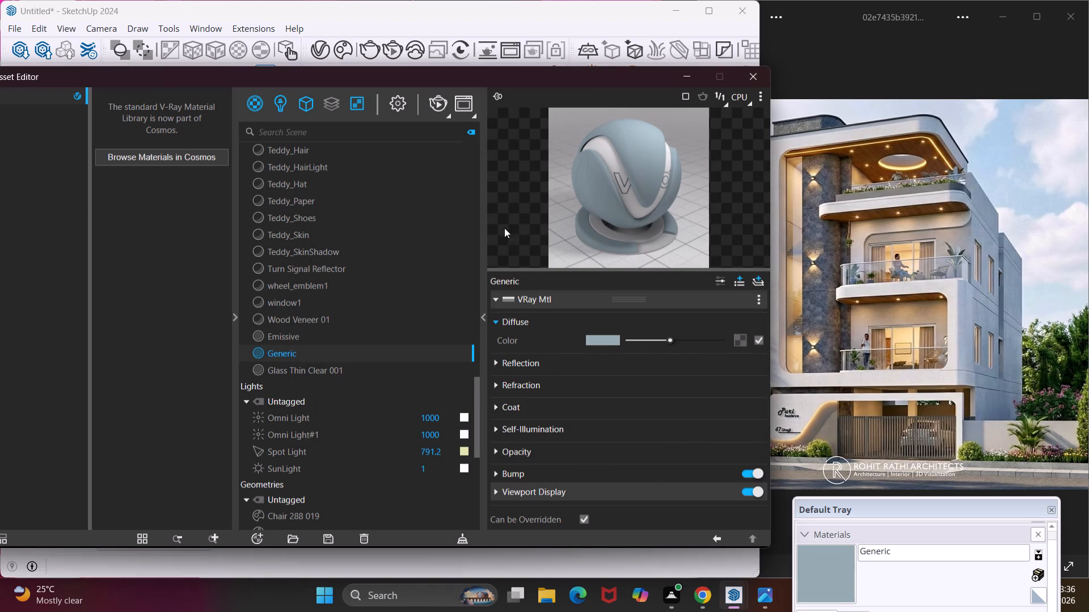
double_click(327, 345)
left_click(679, 76)
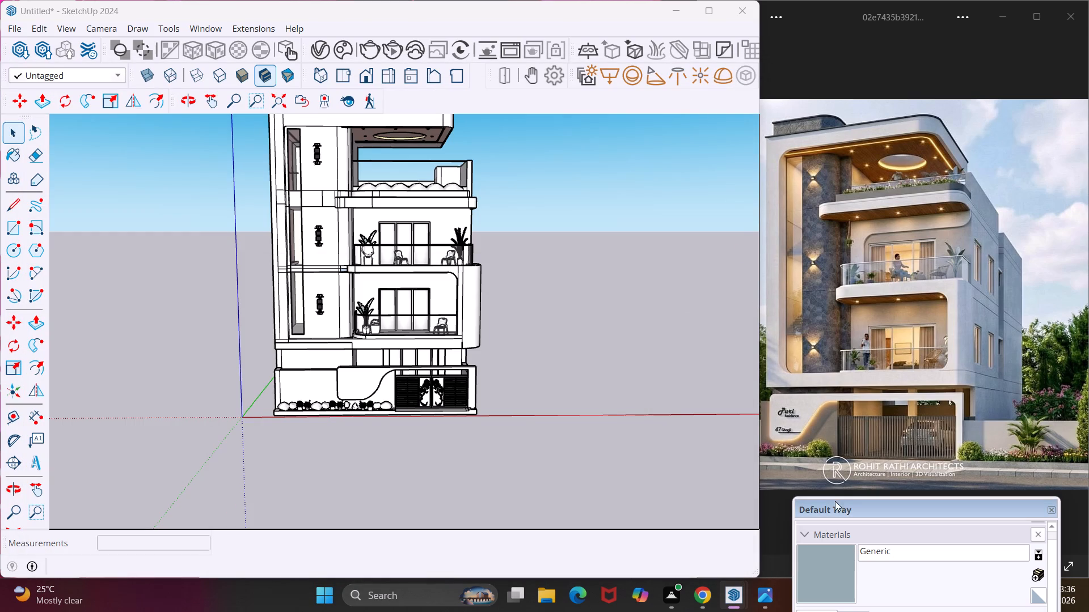
Paint the lower balcony's curved corner wall and the adjoining windowed side wall with the blue-grey Generic material.
left_click(824, 580)
scroll(324, 239, "up", 2)
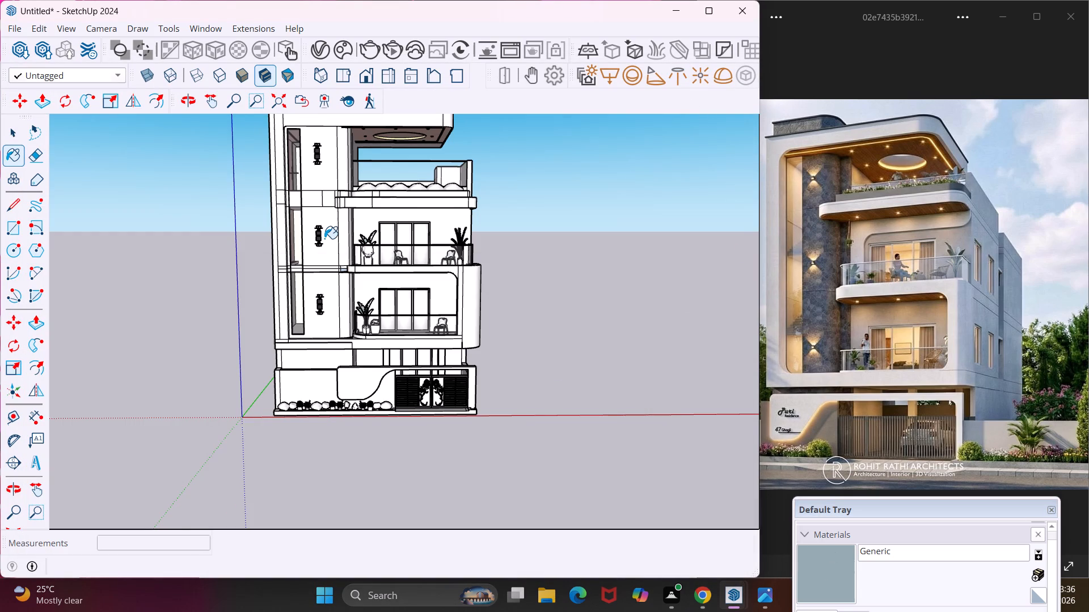
scroll(324, 239, "up", 1)
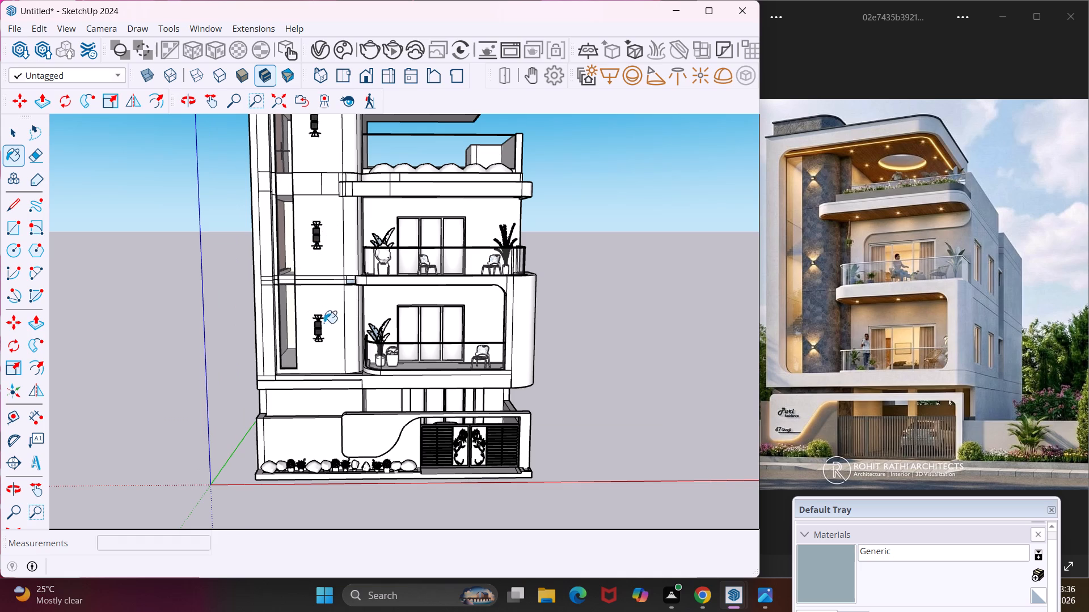
scroll(350, 400, "up", 2)
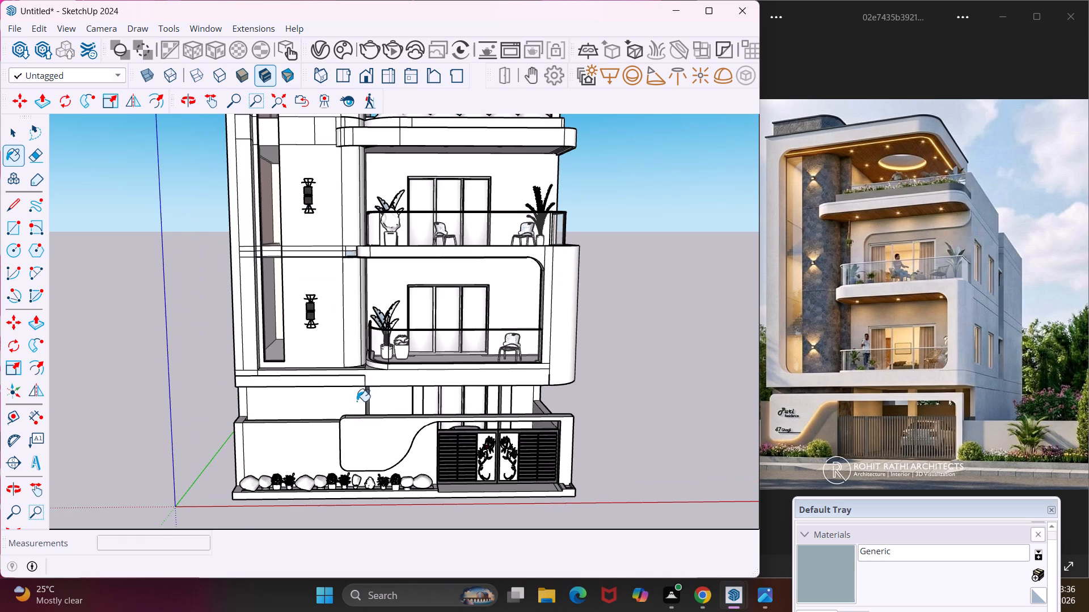
middle_click_drag(543, 361, 355, 341)
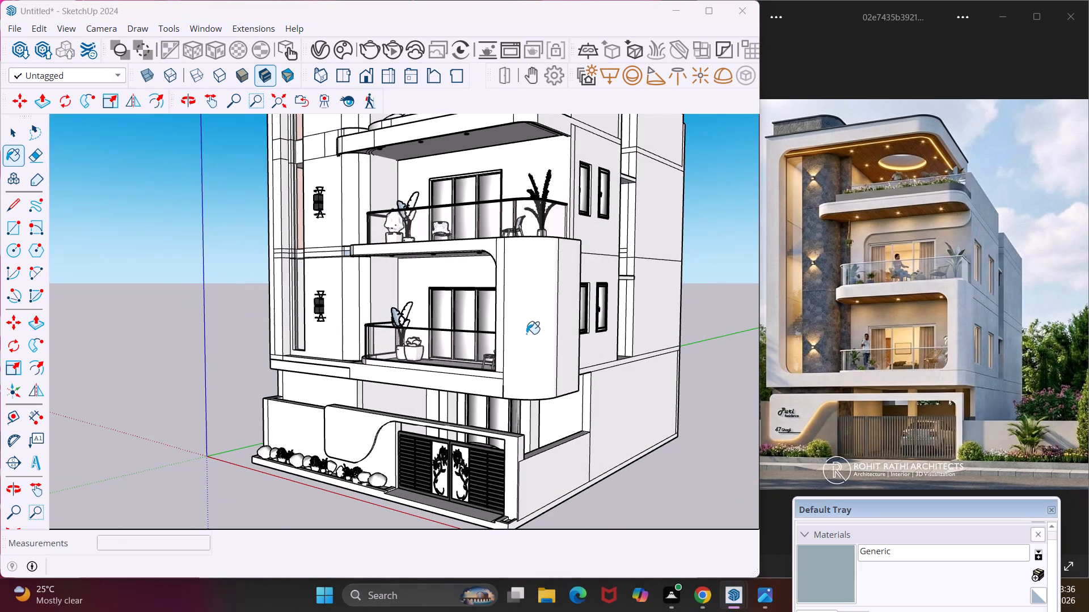
left_click(526, 334)
left_click(559, 328)
left_click(587, 253)
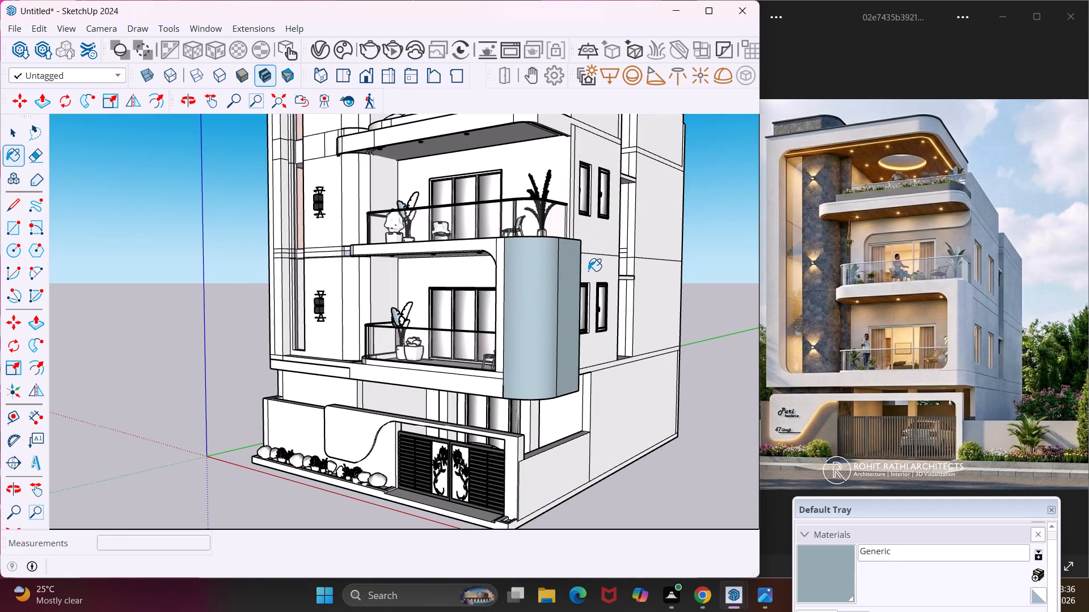
left_click(589, 270)
left_click(593, 245)
left_click(592, 127)
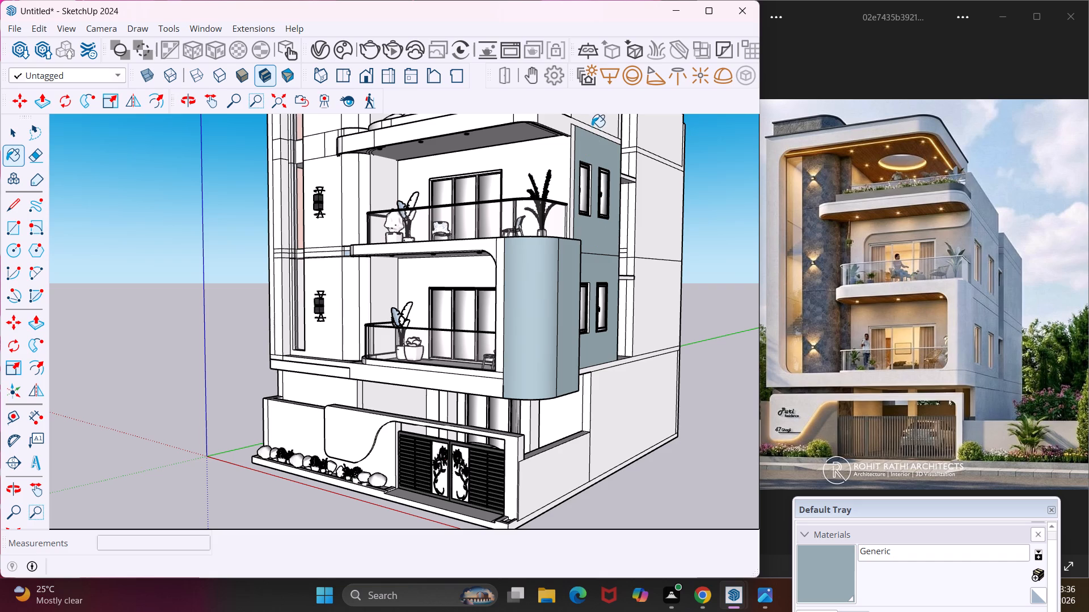
Paint the slab band above the upper balcony, its rounded corner and top face, and the adjacent upper side wall with Generic.
middle_click_drag(575, 127, 664, 201)
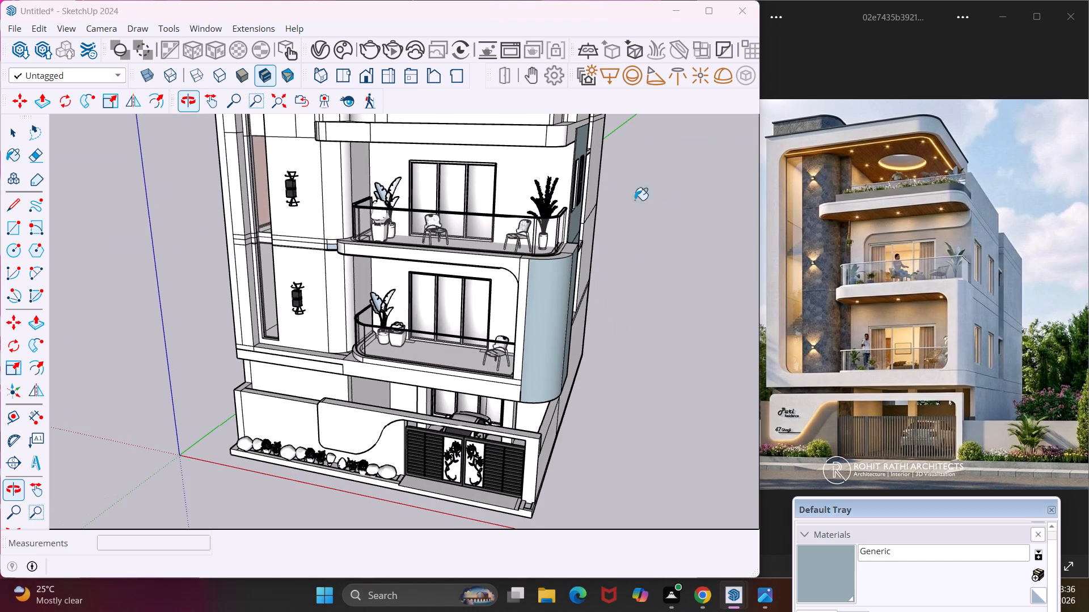
left_click(539, 133)
left_click(555, 135)
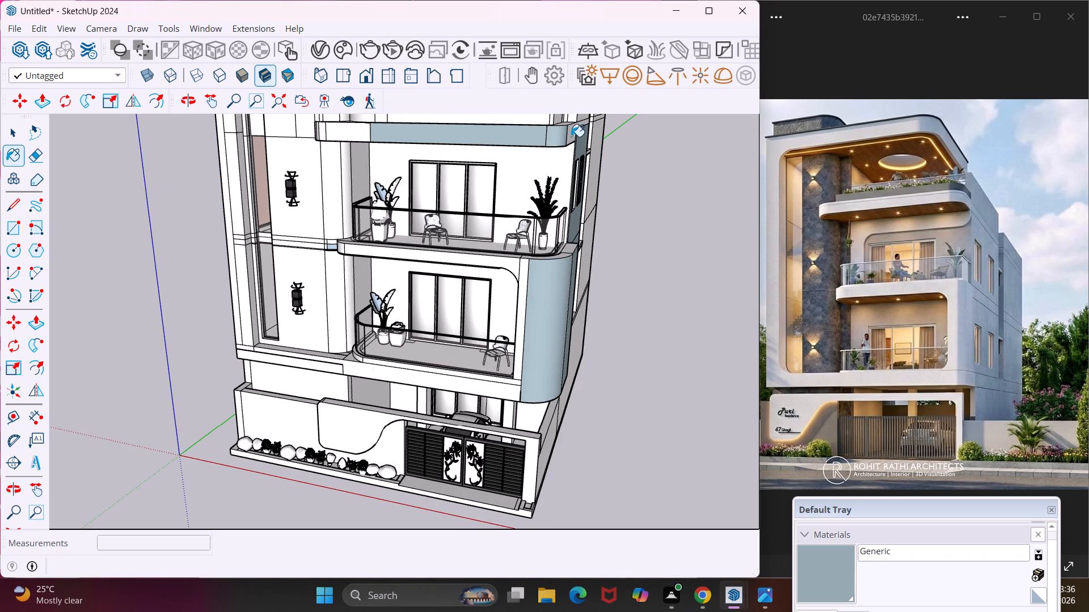
left_click(571, 137)
middle_click_drag(555, 135, 402, 155)
scroll(415, 153, "up", 1)
middle_click_drag(536, 145, 539, 171)
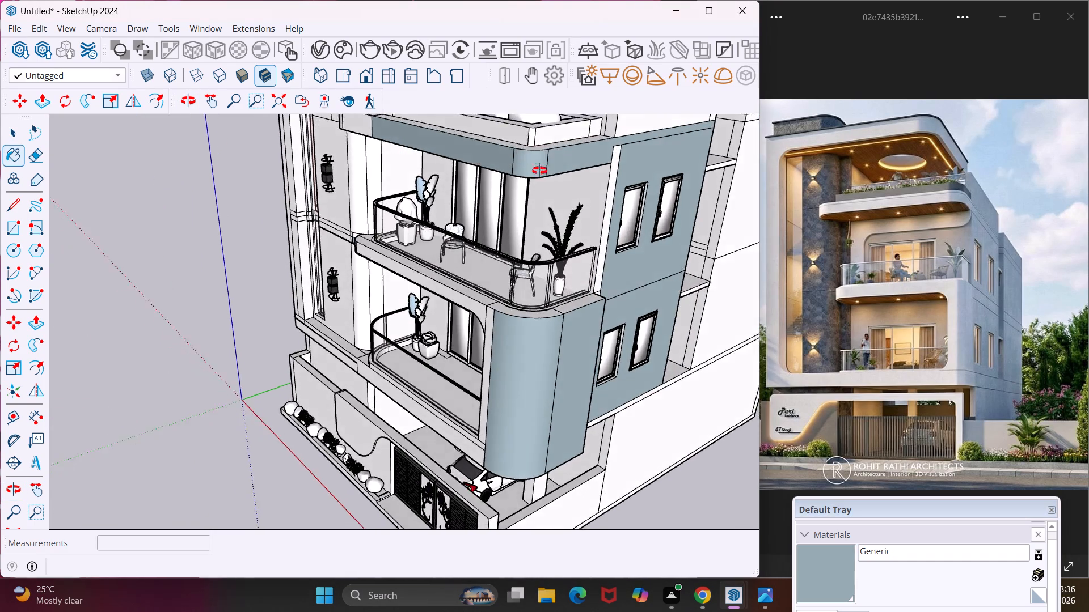
middle_click_drag(539, 171, 556, 227)
scroll(587, 192, "up", 3)
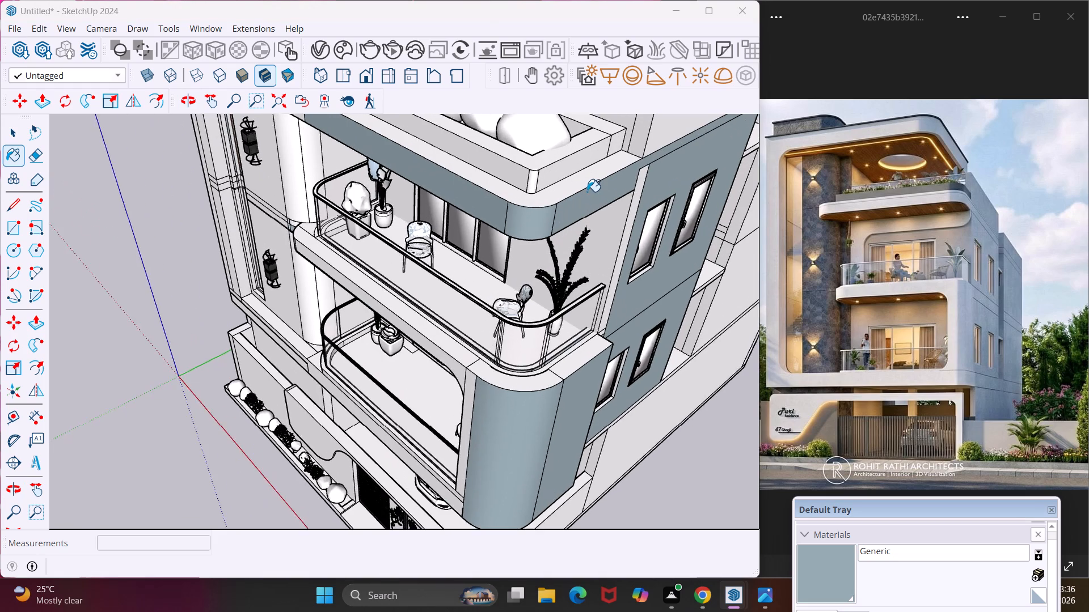
scroll(587, 192, "up", 4)
left_click(584, 176)
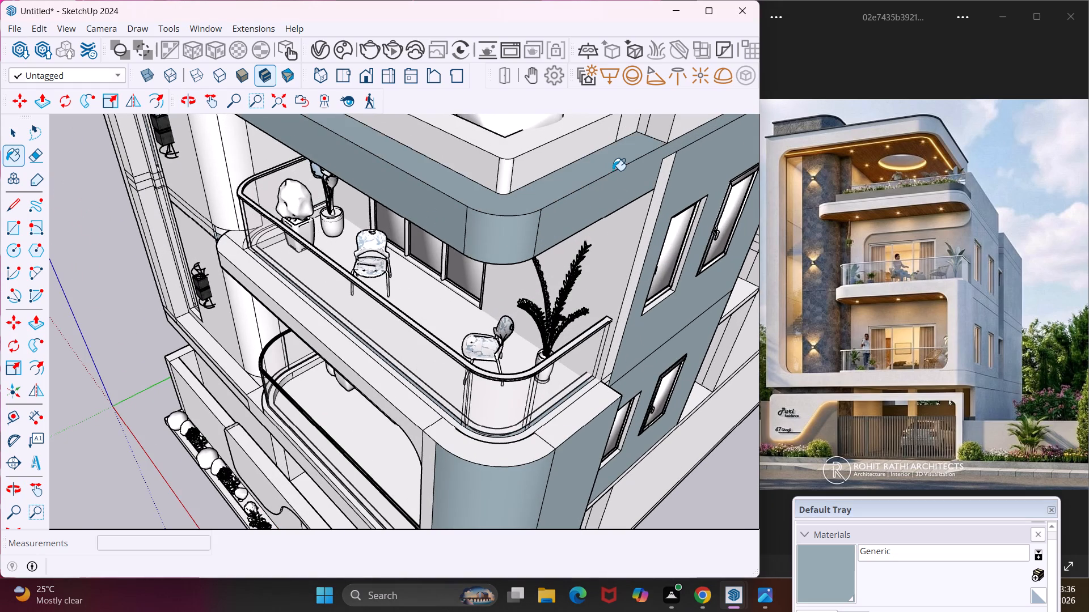
scroll(613, 169, "down", 8)
left_click(666, 137)
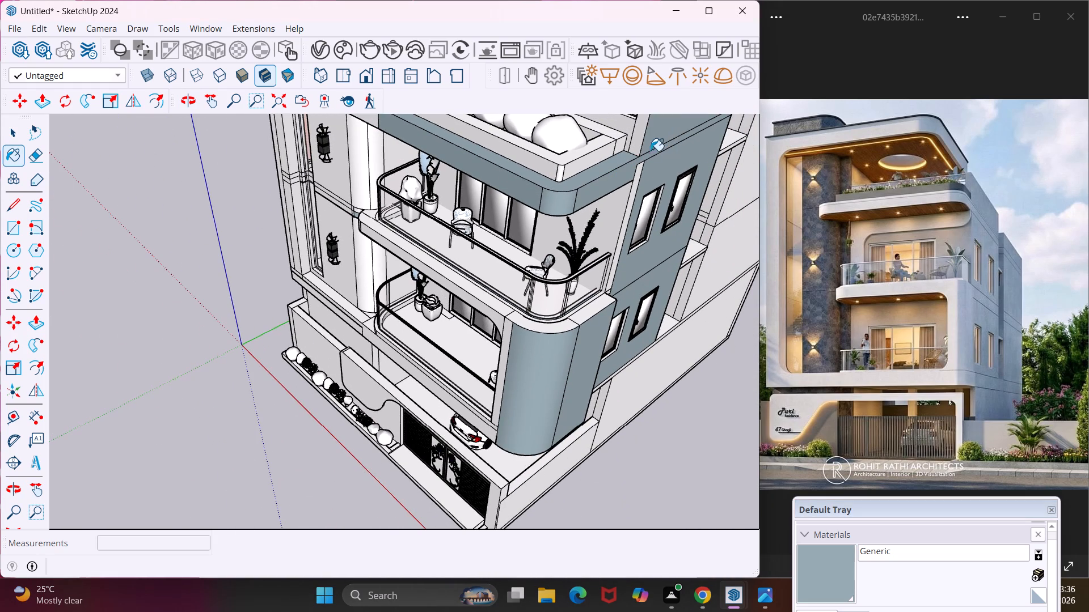
Paint the upper balcony's inner end wall and the narrow vertical wall edge beside the side windows with Generic.
scroll(634, 198, "up", 3)
left_click(634, 198)
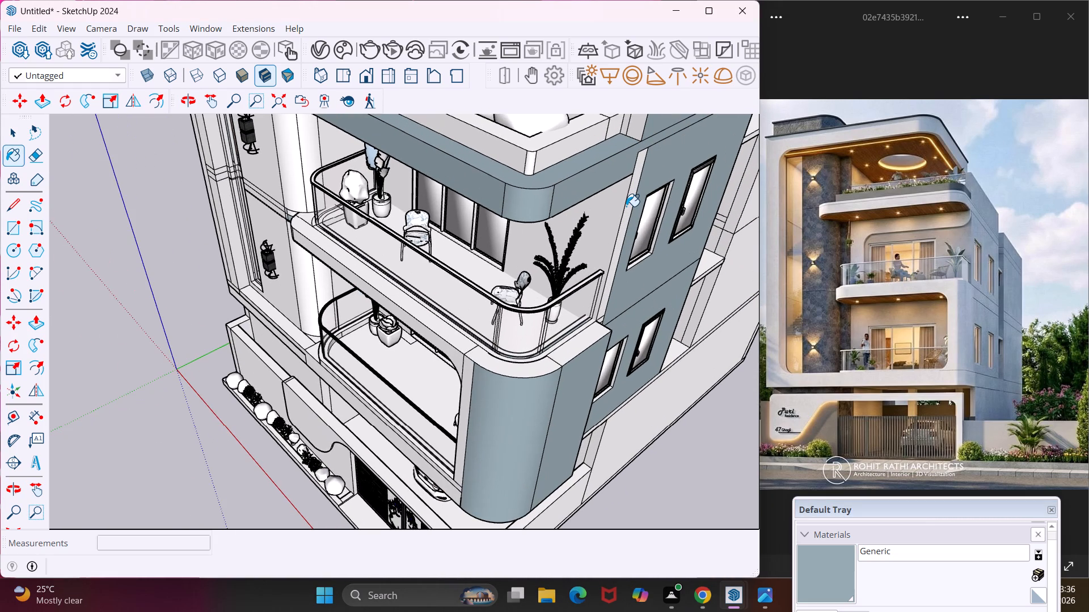
left_click(619, 207)
left_click(632, 207)
scroll(632, 207, "up", 4)
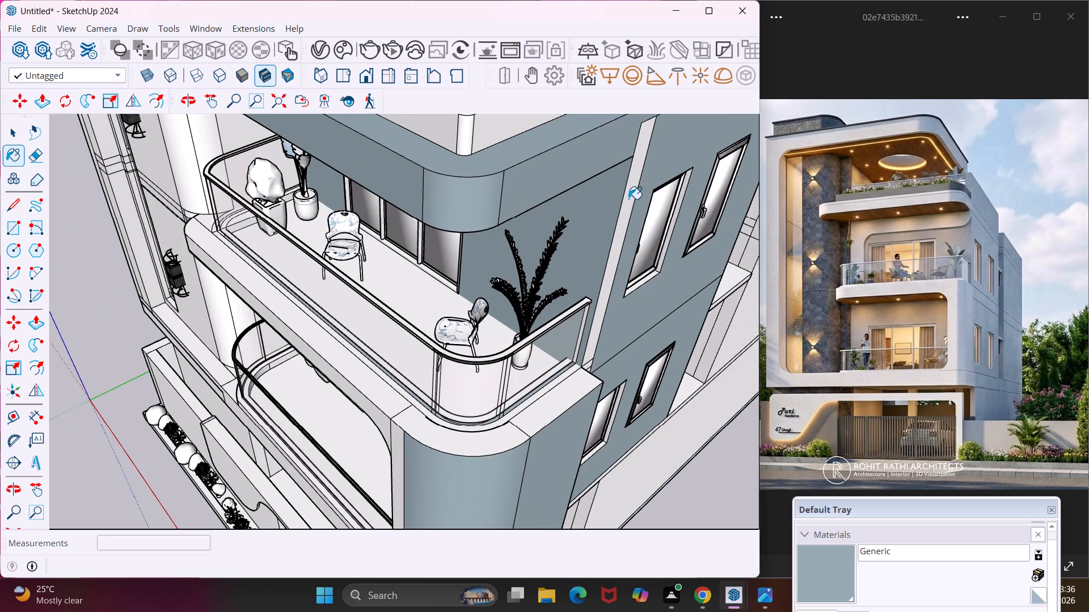
left_click(634, 193)
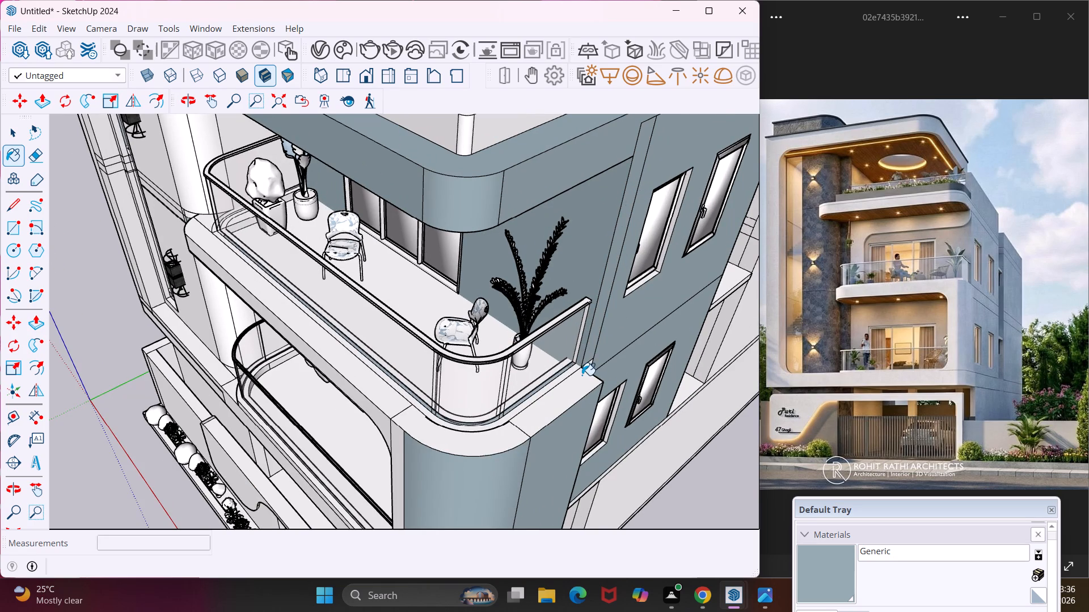
Paint the top of the upper balcony's end ledge and the small unpainted faces at its wall corner with Generic.
scroll(582, 375, "up", 3)
left_click(582, 375)
left_click(591, 367)
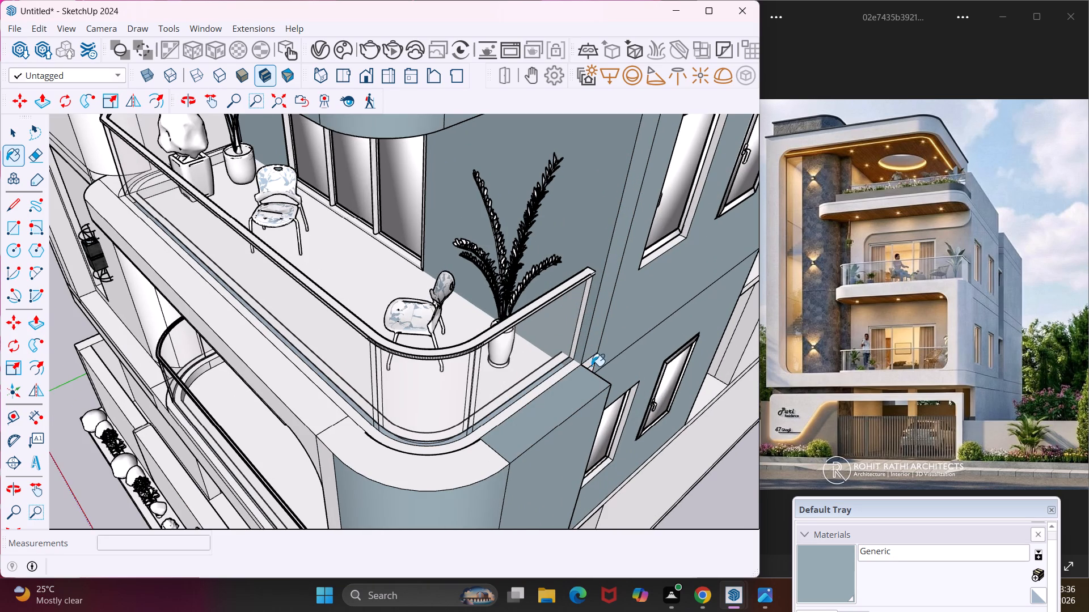
middle_click_drag(582, 359, 477, 291)
scroll(569, 391, "up", 3)
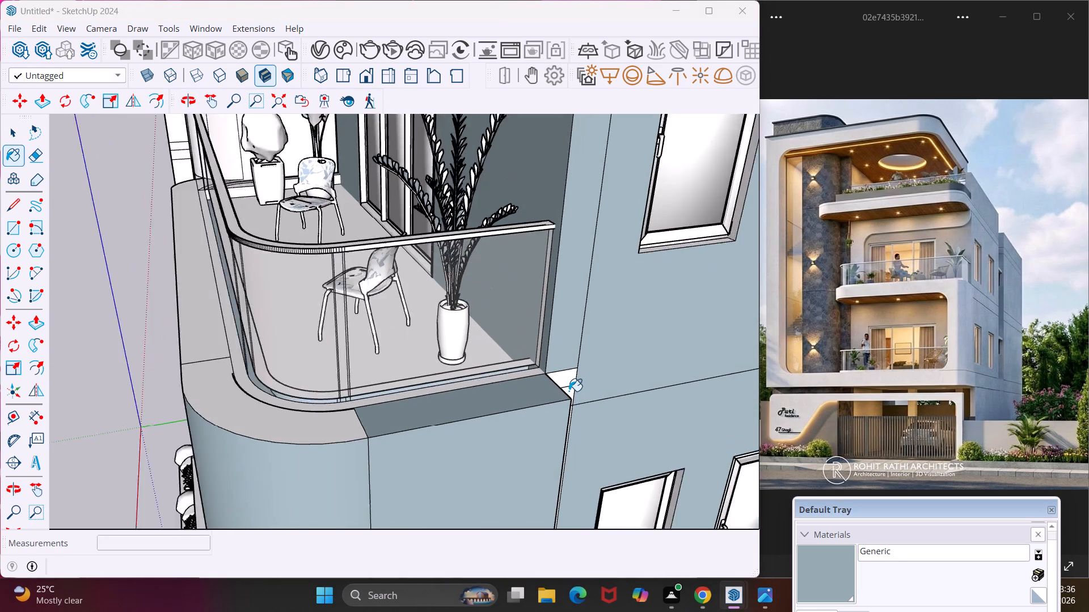
scroll(569, 391, "up", 4)
left_click(568, 372)
scroll(514, 364, "up", 3)
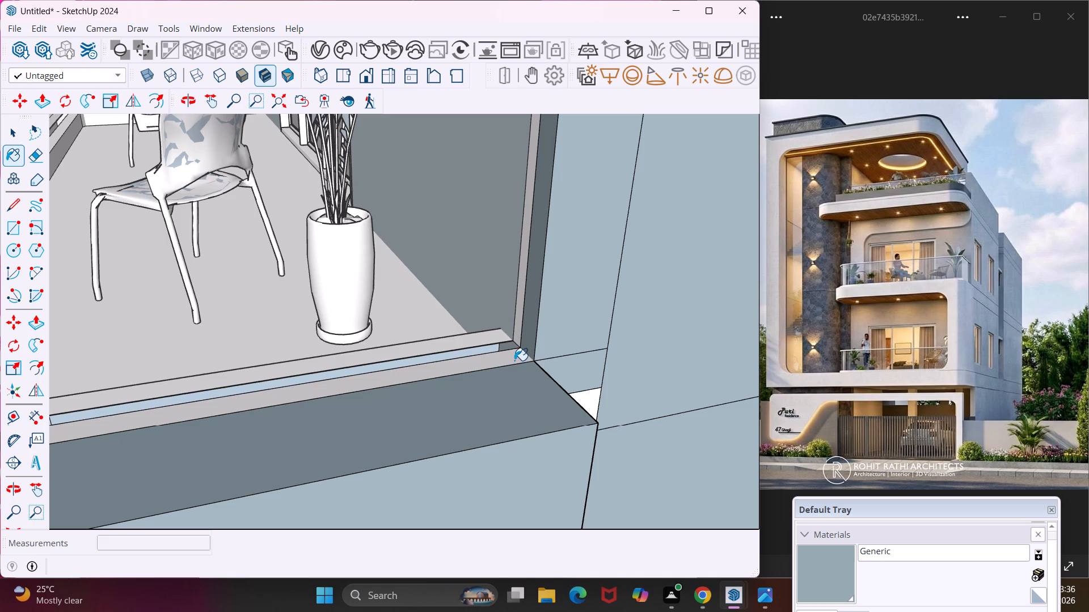
left_click(513, 359)
left_click(582, 401)
Paint the curved corner section of the upper balcony's ledge top with Generic.
middle_click_drag(570, 369, 723, 301)
scroll(576, 369, "down", 11)
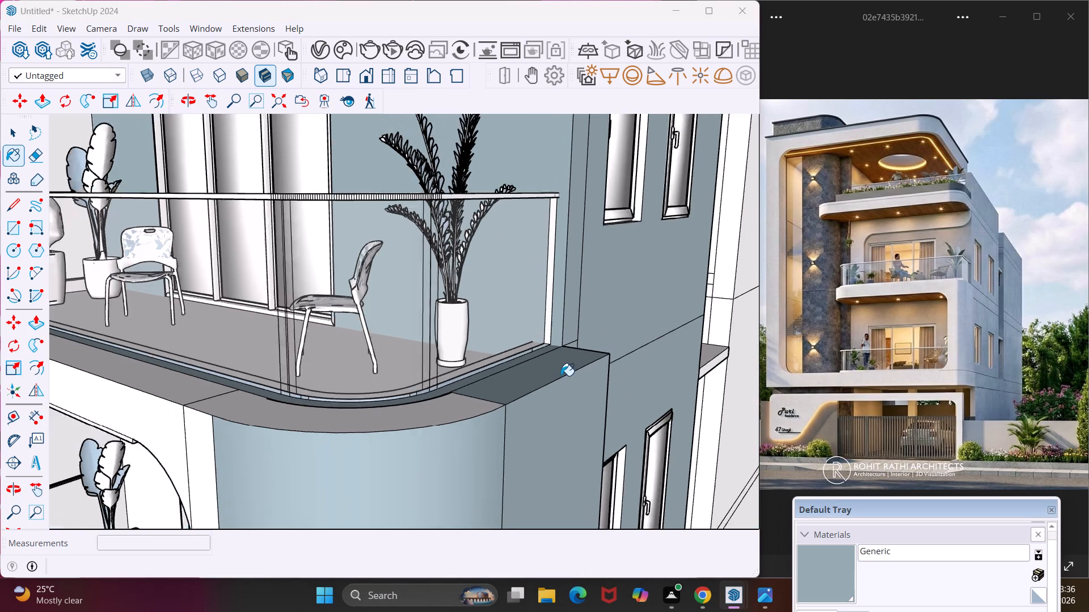
scroll(561, 376, "down", 1)
left_click(485, 406)
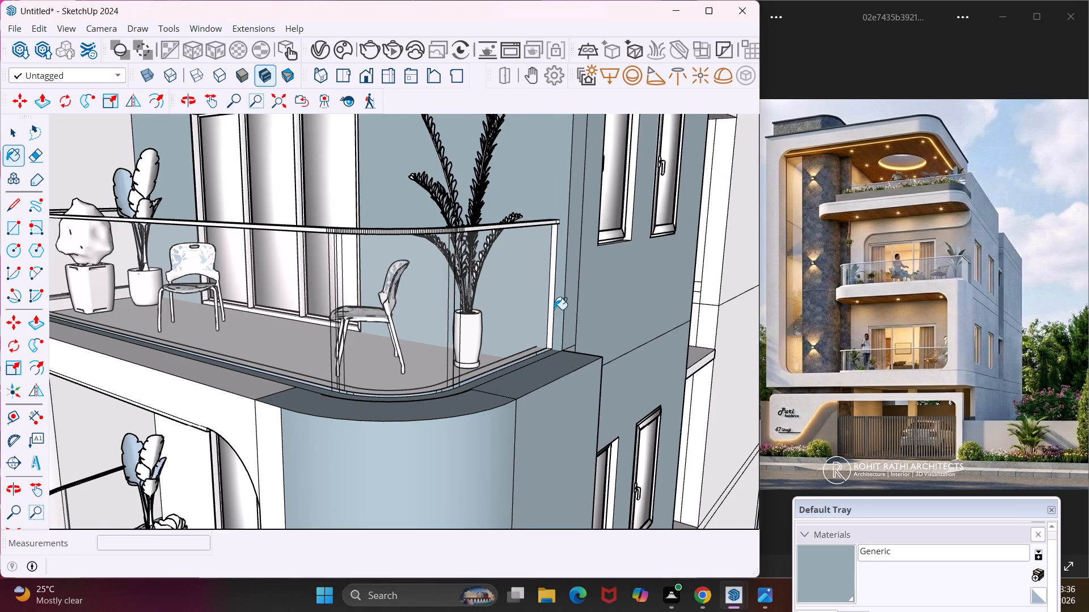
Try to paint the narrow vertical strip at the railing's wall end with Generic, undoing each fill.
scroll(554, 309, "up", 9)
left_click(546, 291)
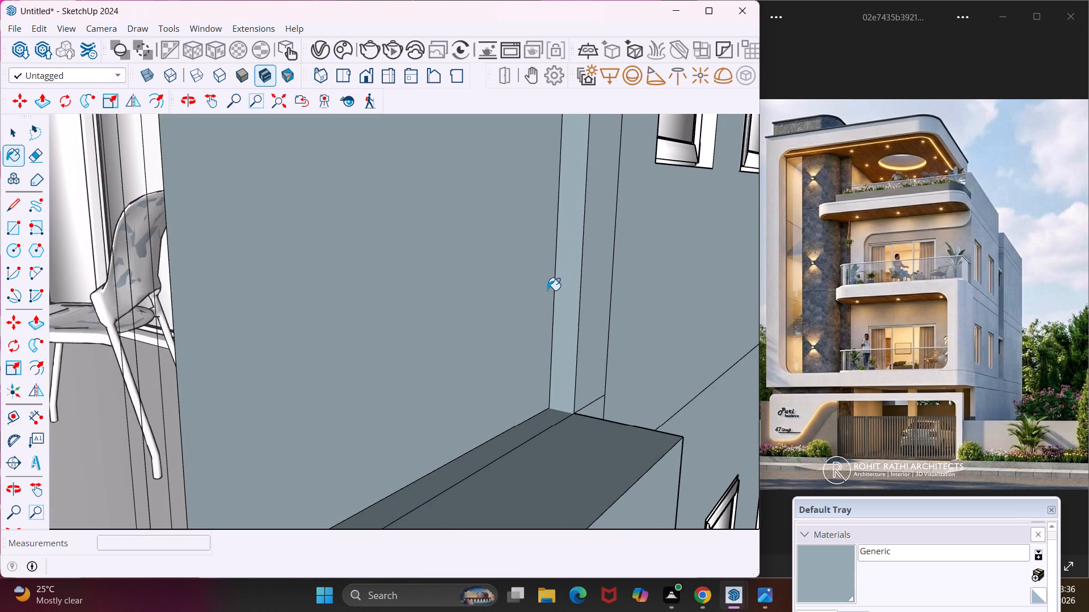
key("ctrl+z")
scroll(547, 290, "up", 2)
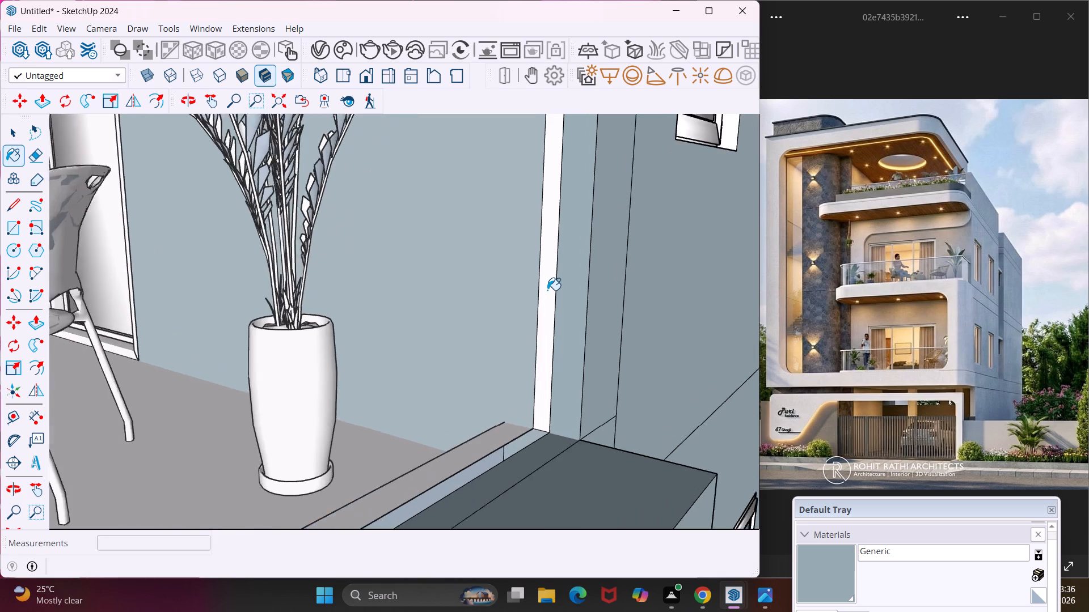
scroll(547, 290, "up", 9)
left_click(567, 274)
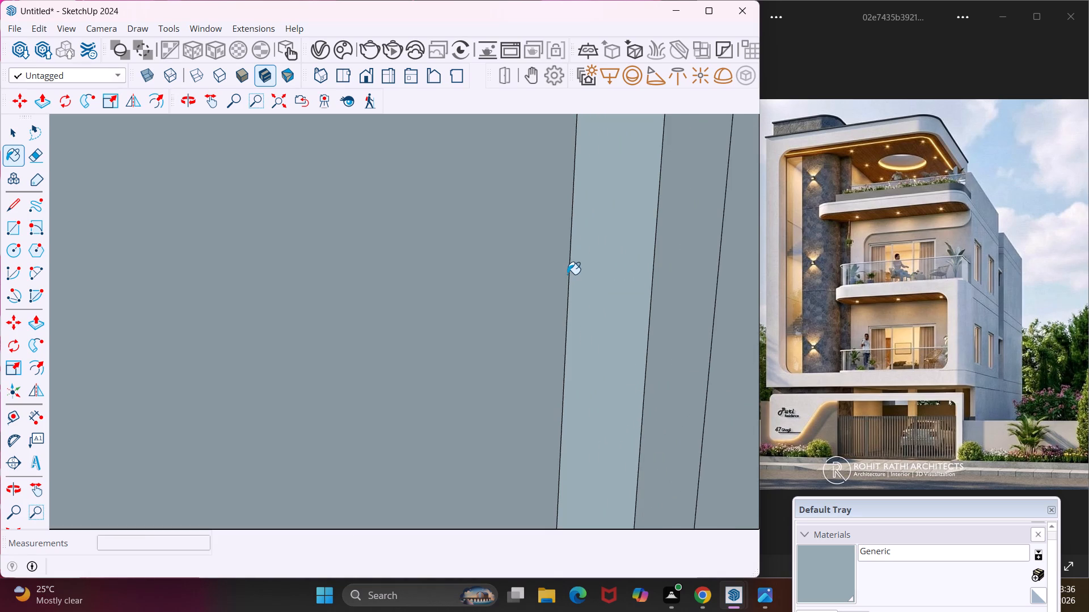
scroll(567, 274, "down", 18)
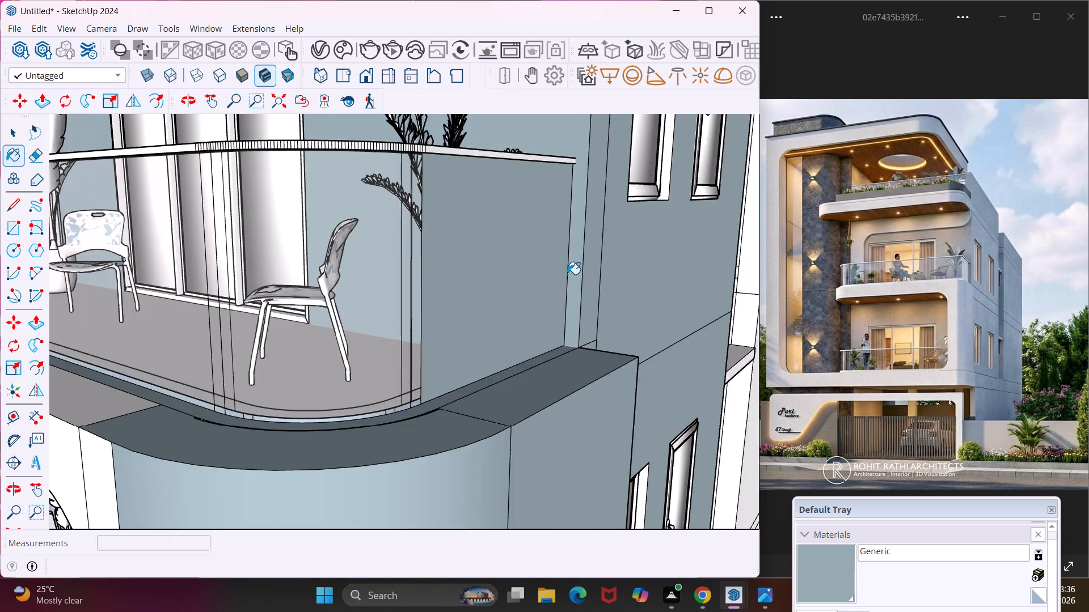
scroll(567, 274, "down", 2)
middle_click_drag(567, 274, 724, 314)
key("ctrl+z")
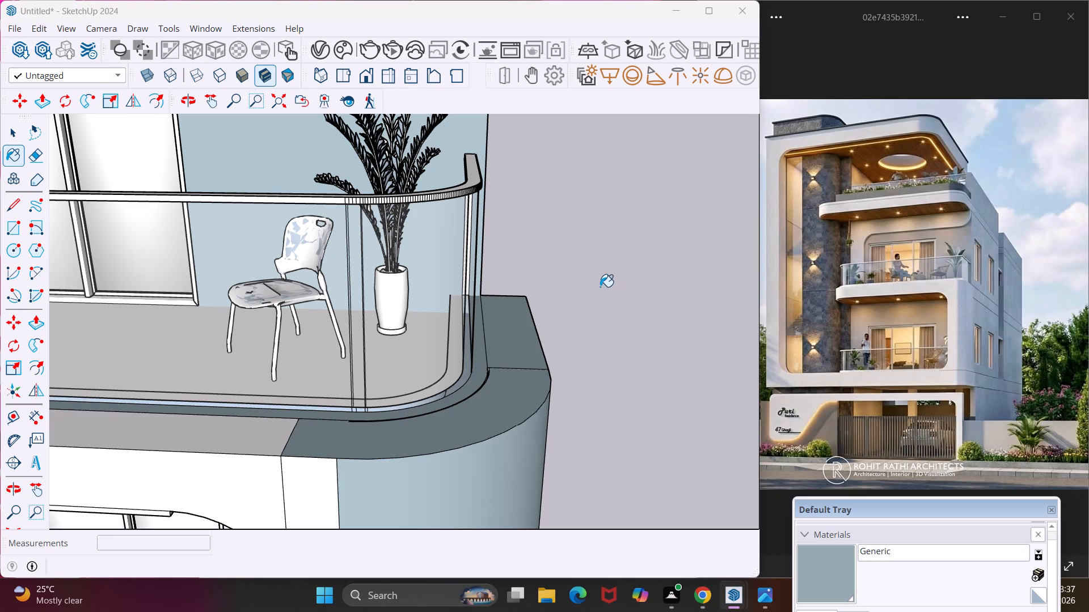
Paint the straight front section of the upper balcony's ledge top and the front wall faces below it with Generic.
middle_click_drag(518, 332, 389, 357)
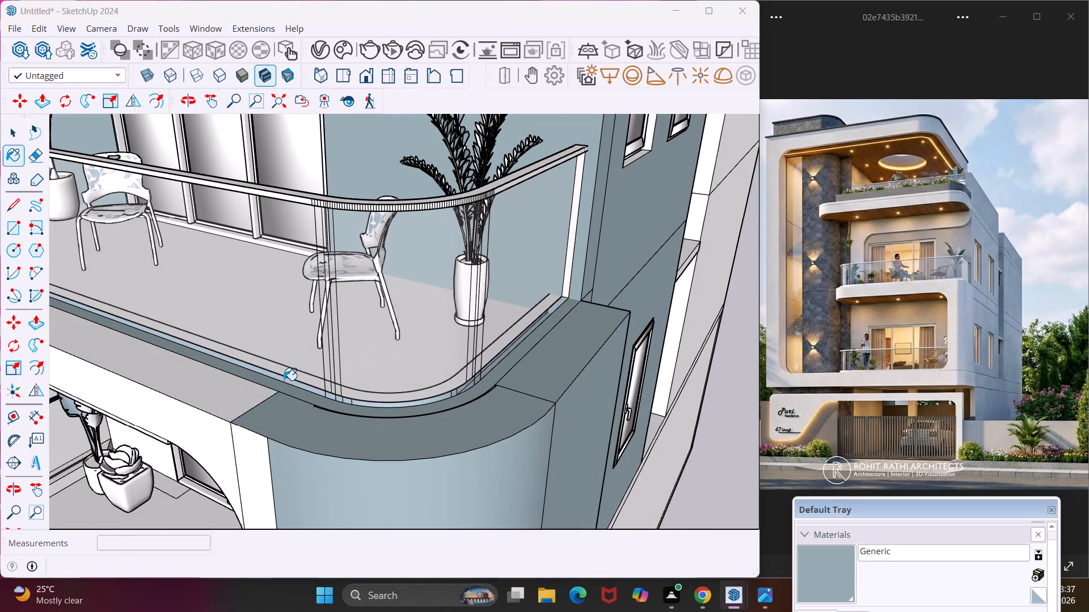
scroll(239, 387, "up", 3)
left_click(228, 394)
left_click(248, 460)
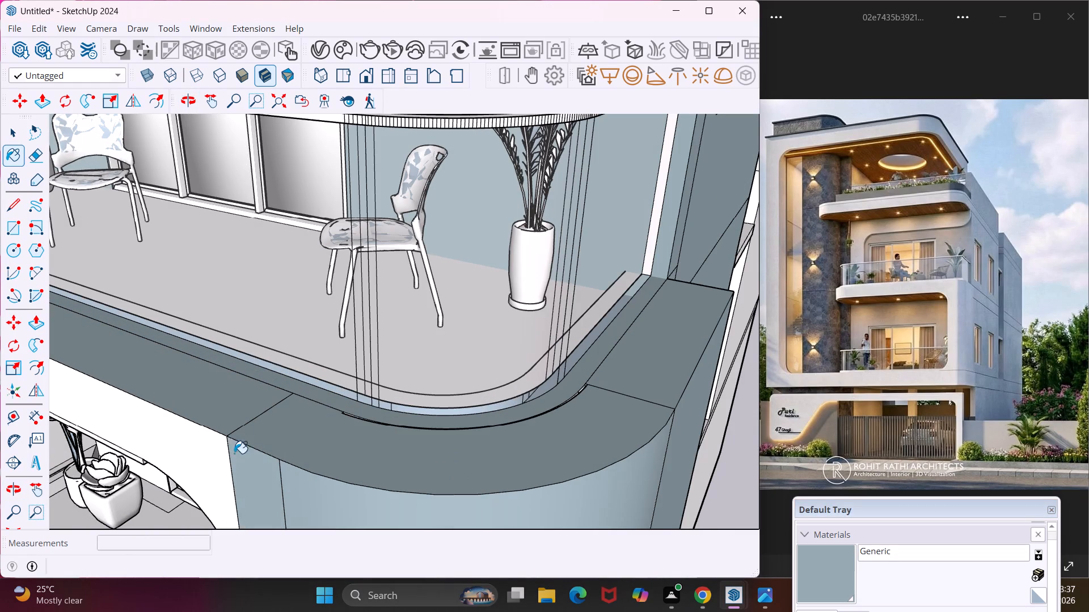
left_click(220, 448)
Paint the top and the curved and straight inner faces of the curb inside the upper balcony's railing with Generic.
middle_click_drag(220, 446, 583, 359)
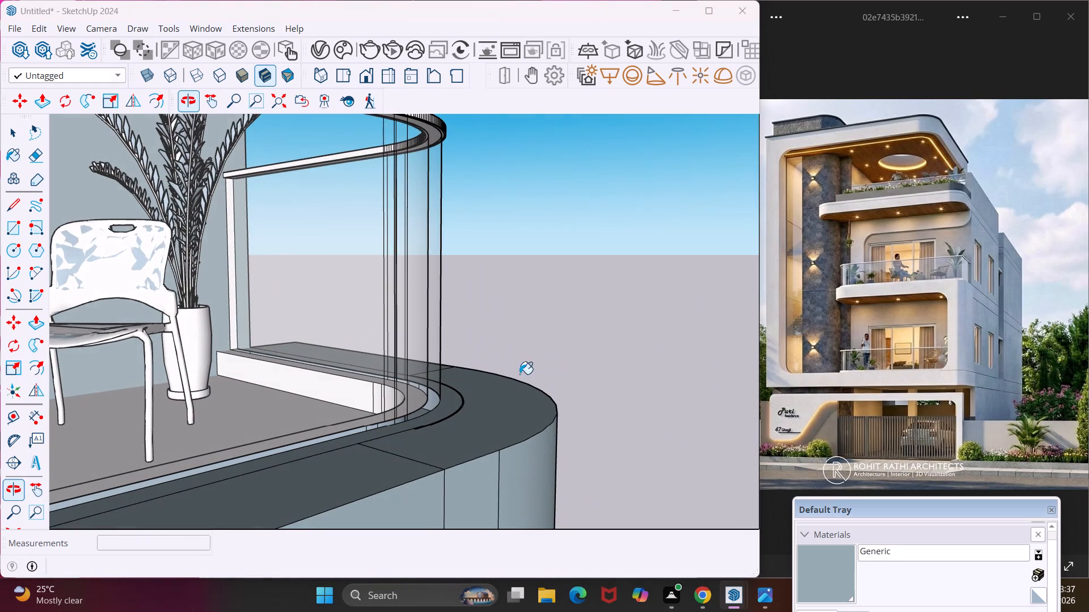
scroll(344, 416, "up", 3)
scroll(344, 416, "up", 20)
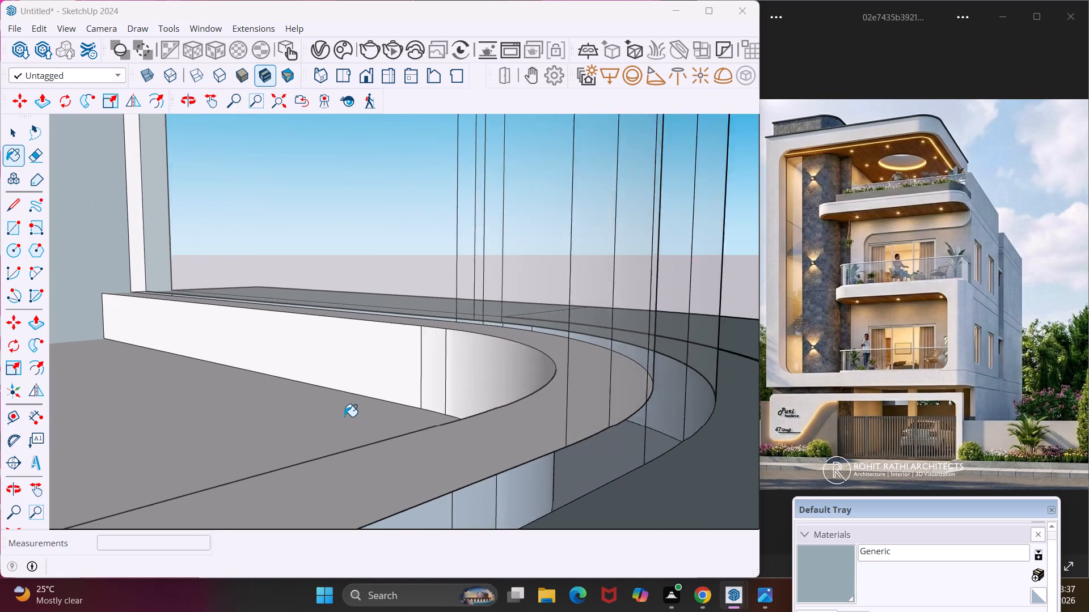
scroll(344, 416, "up", 1)
middle_click_drag(344, 416, 630, 453)
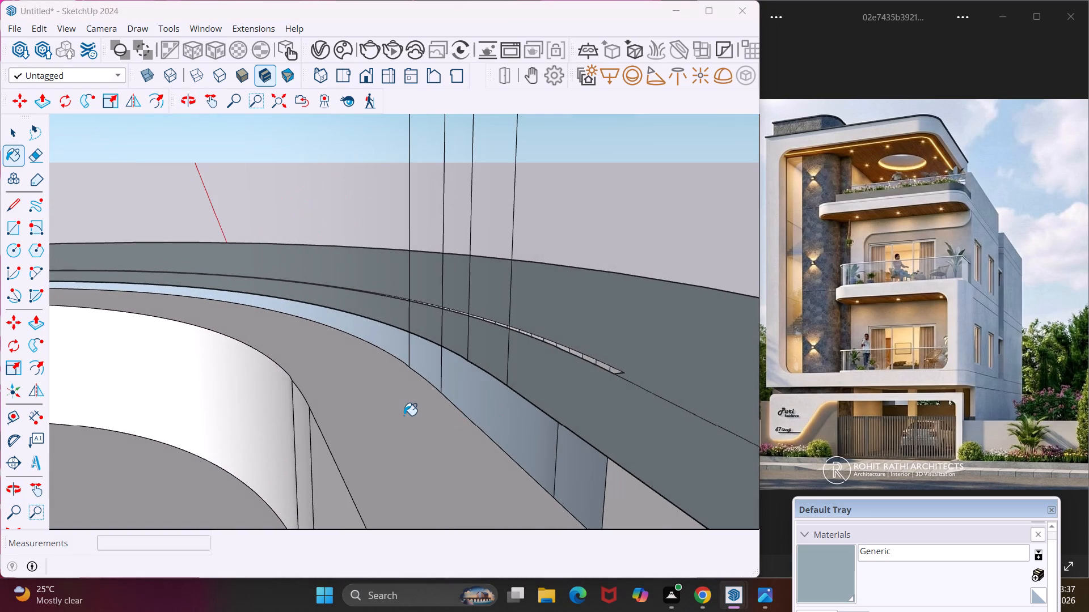
scroll(404, 415, "down", 10)
scroll(378, 421, "up", 3)
left_click(377, 416)
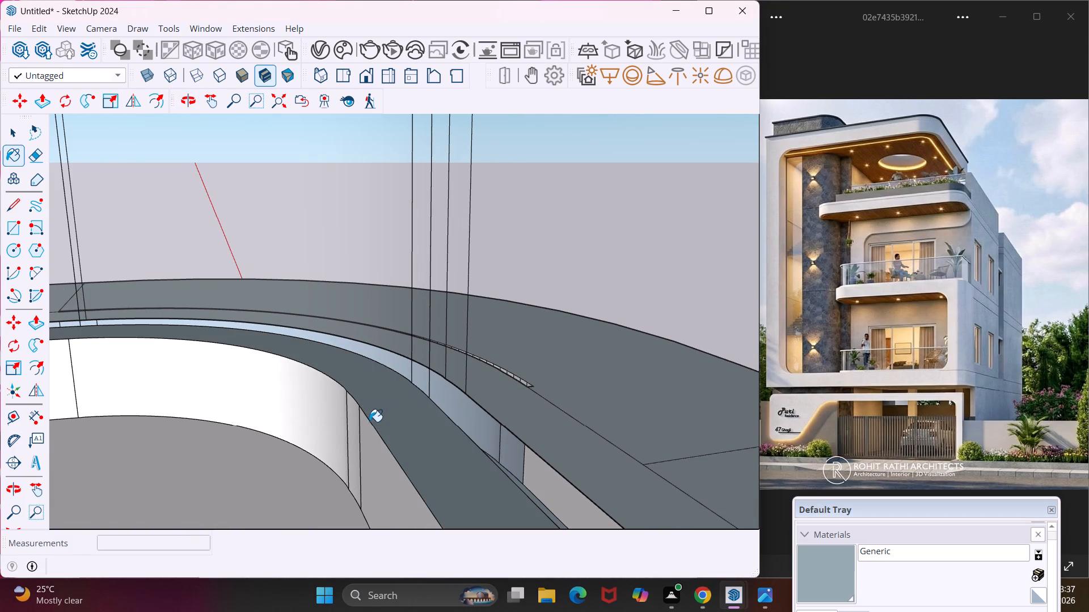
left_click(363, 444)
left_click(322, 418)
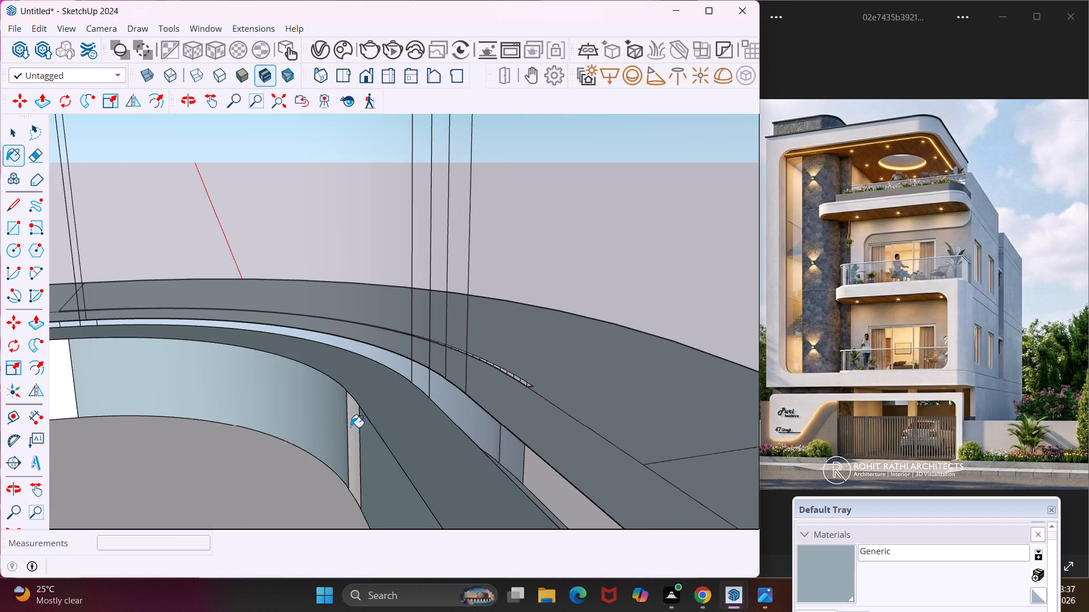
left_click(352, 427)
scroll(263, 402, "down", 8)
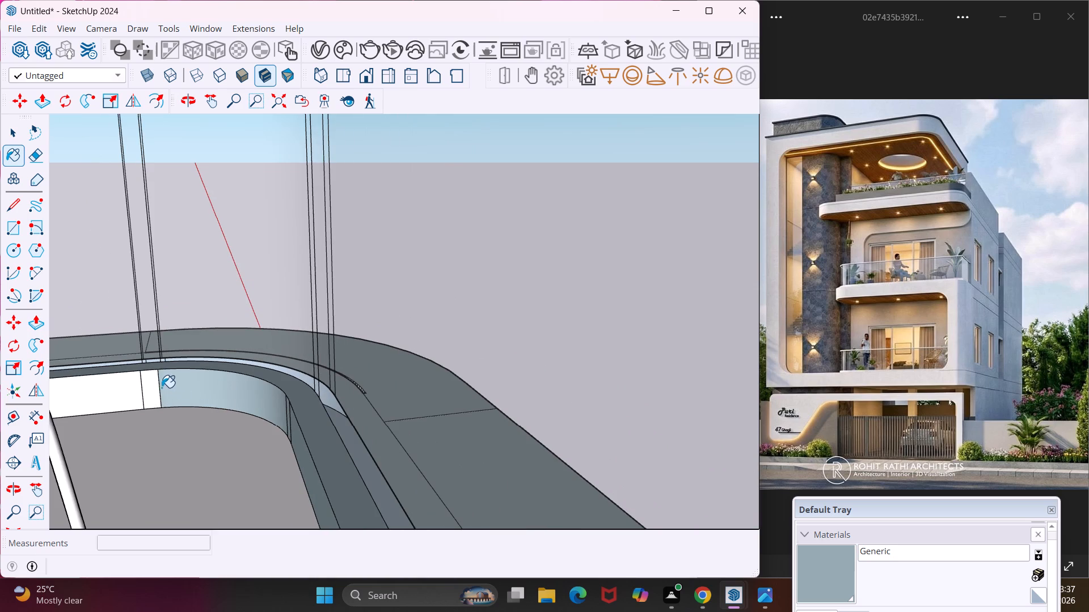
left_click(155, 386)
left_click(124, 389)
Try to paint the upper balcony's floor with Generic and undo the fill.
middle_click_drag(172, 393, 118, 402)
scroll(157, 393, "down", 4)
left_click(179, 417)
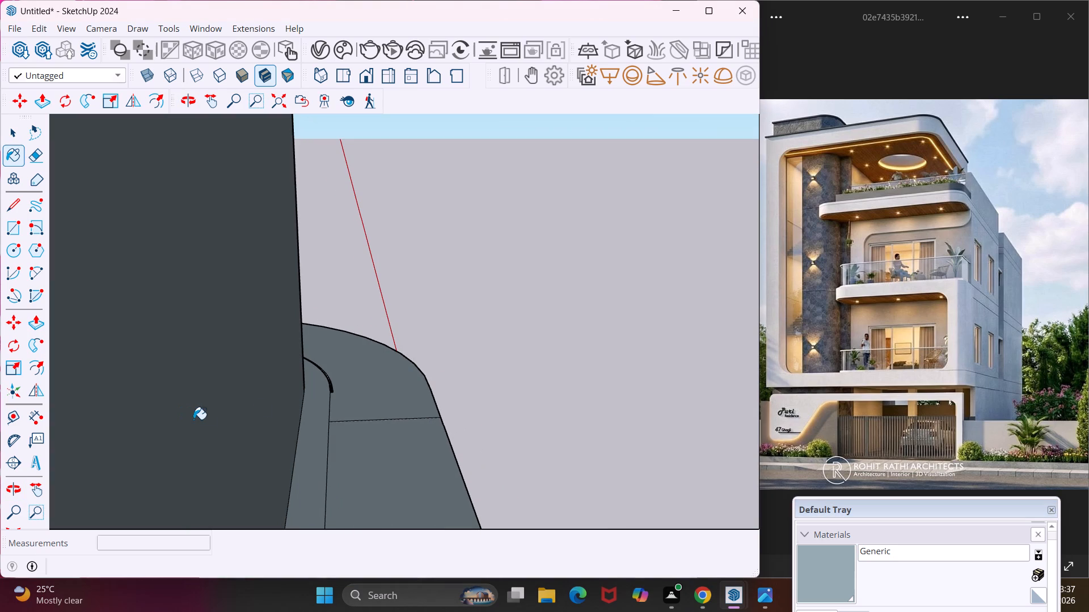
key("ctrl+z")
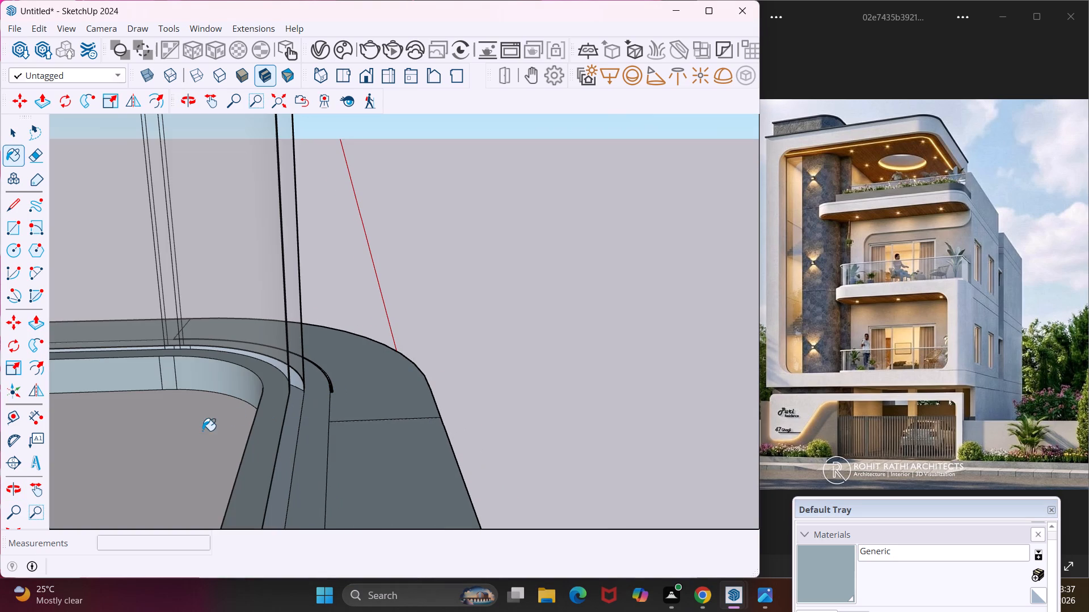
Paint the top and side faces of the upper balcony's front handrail with Generic.
middle_click_drag(202, 431, 406, 384)
scroll(393, 361, "down", 5)
middle_click_drag(430, 334, 433, 333)
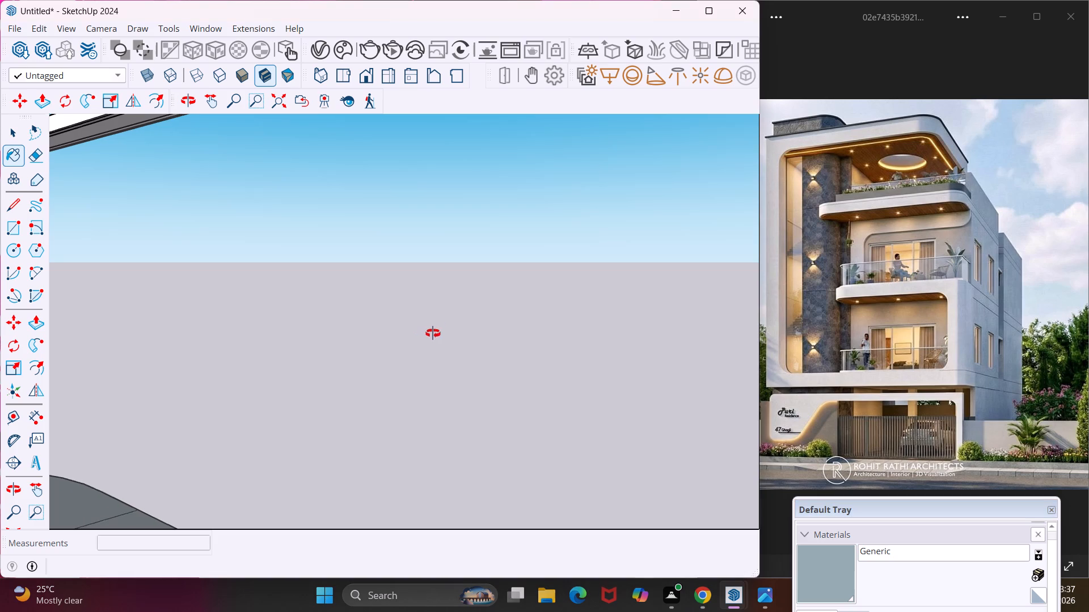
middle_click_drag(433, 333, 160, 487)
scroll(251, 405, "down", 11)
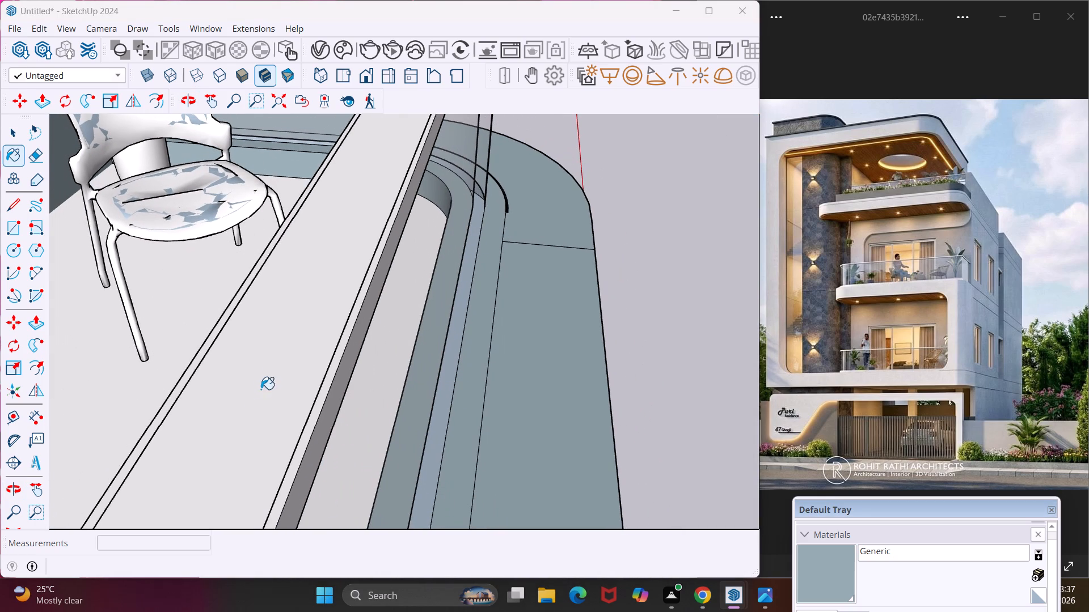
scroll(267, 368, "down", 8)
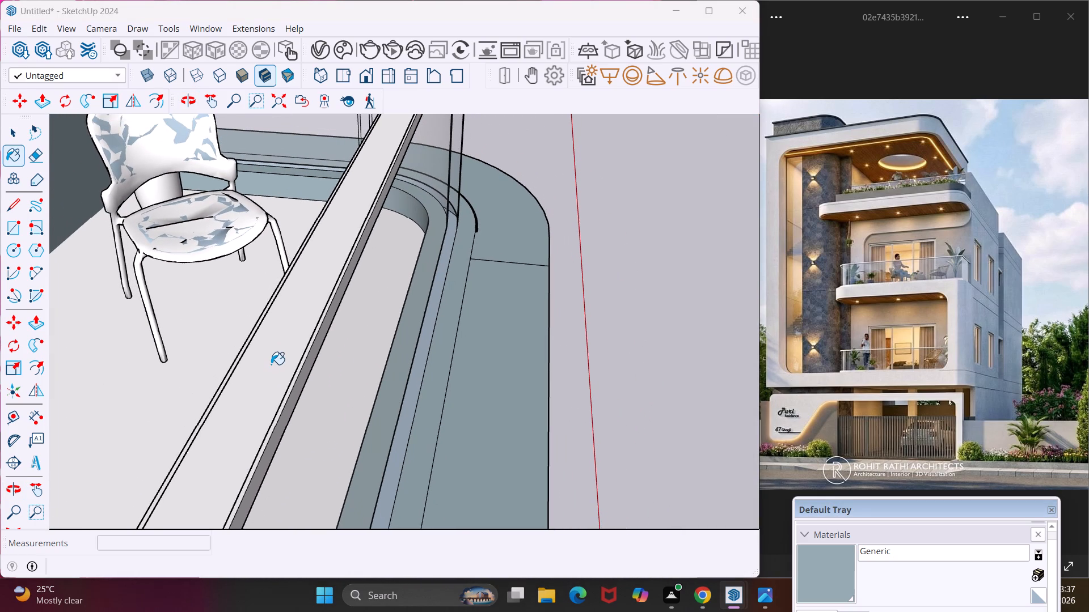
left_click(271, 364)
scroll(313, 362, "up", 3)
left_click(311, 360)
middle_click_drag(299, 362, 274, 353)
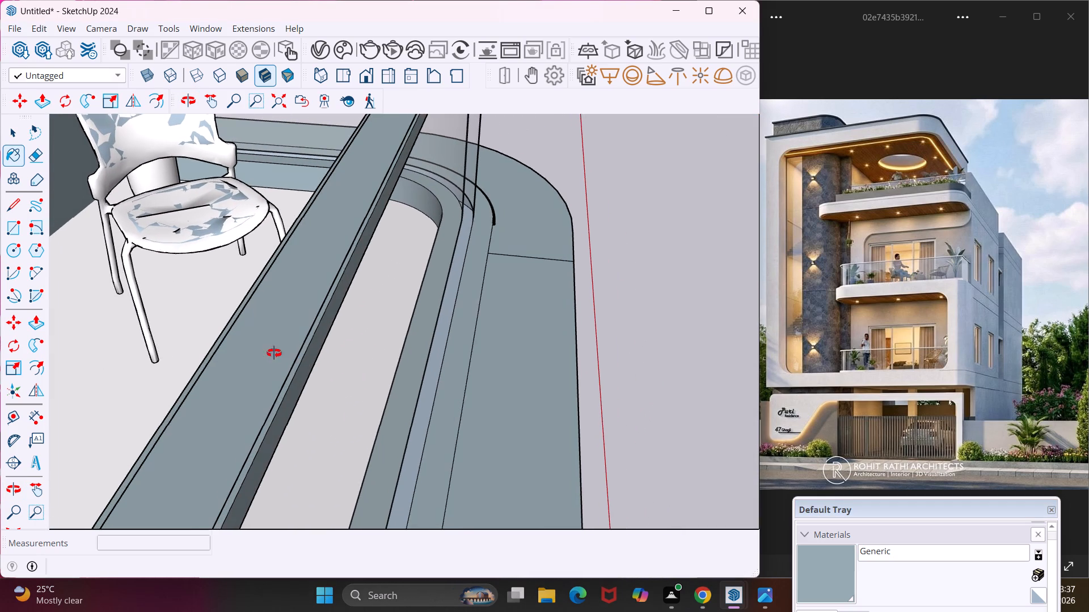
middle_click_drag(274, 353, 551, 305)
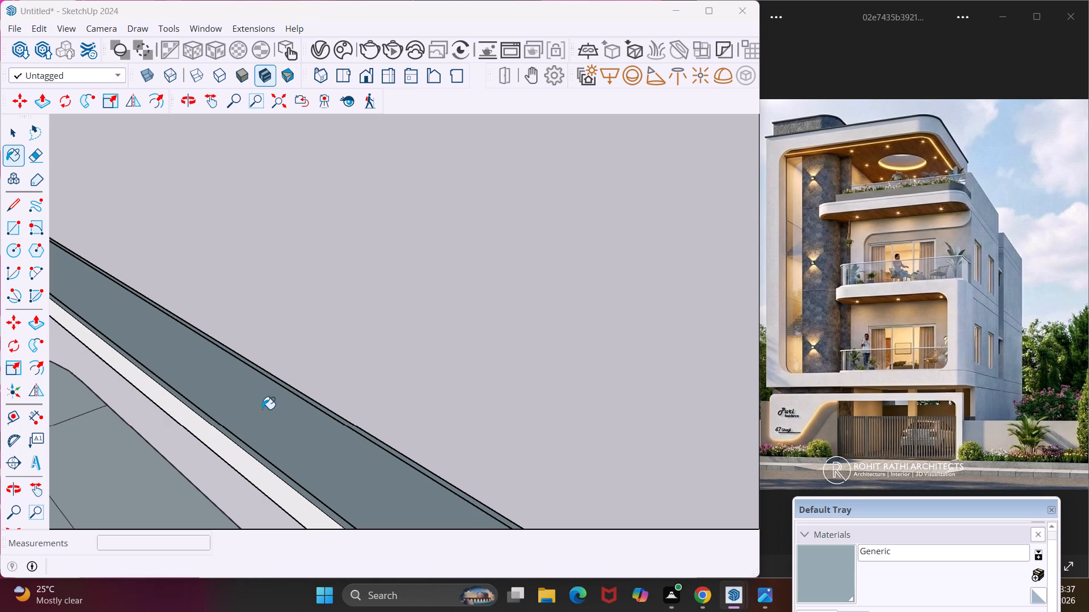
left_click(235, 458)
Paint the upper balcony's floor with Generic.
middle_click_drag(288, 420, 206, 406)
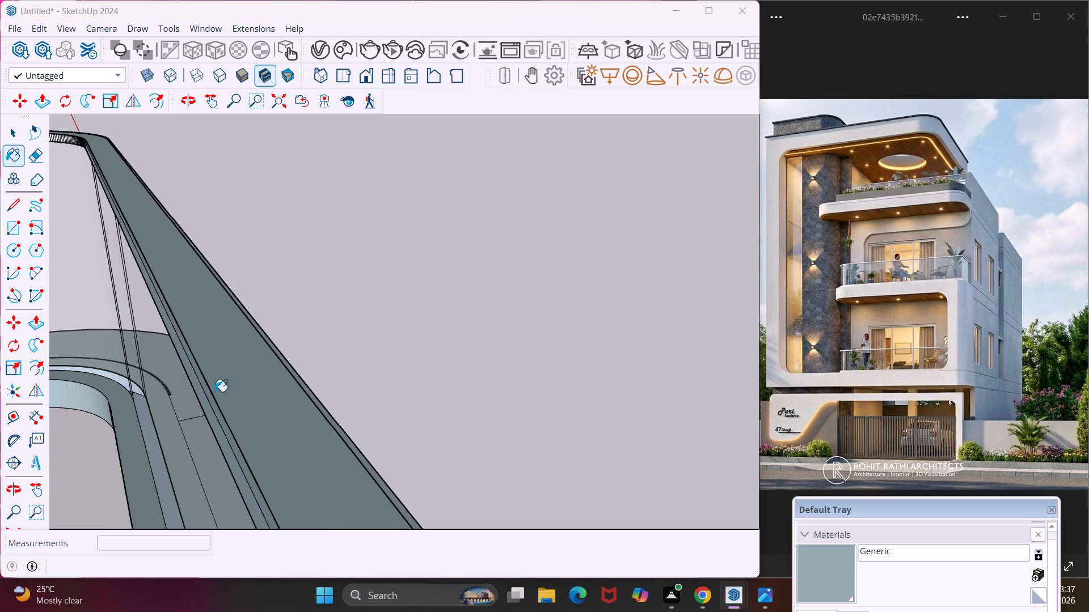
scroll(214, 392, "down", 8)
left_click(102, 448)
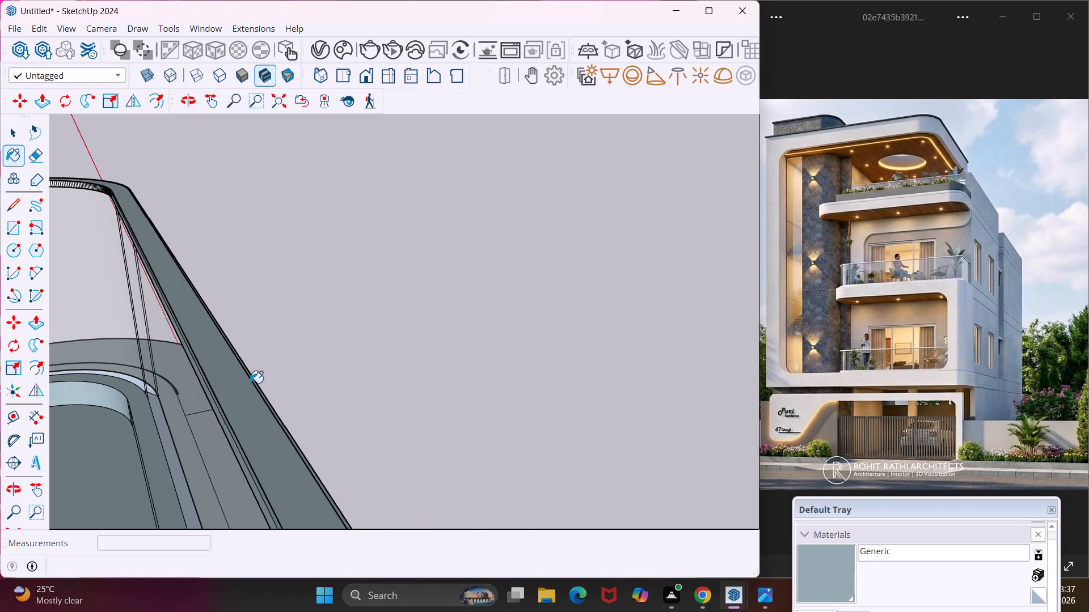
Paint the inner face of the straight handrail section at the plant end of the upper balcony with Generic.
middle_click_drag(332, 336, 163, 333)
scroll(220, 313, "down", 9)
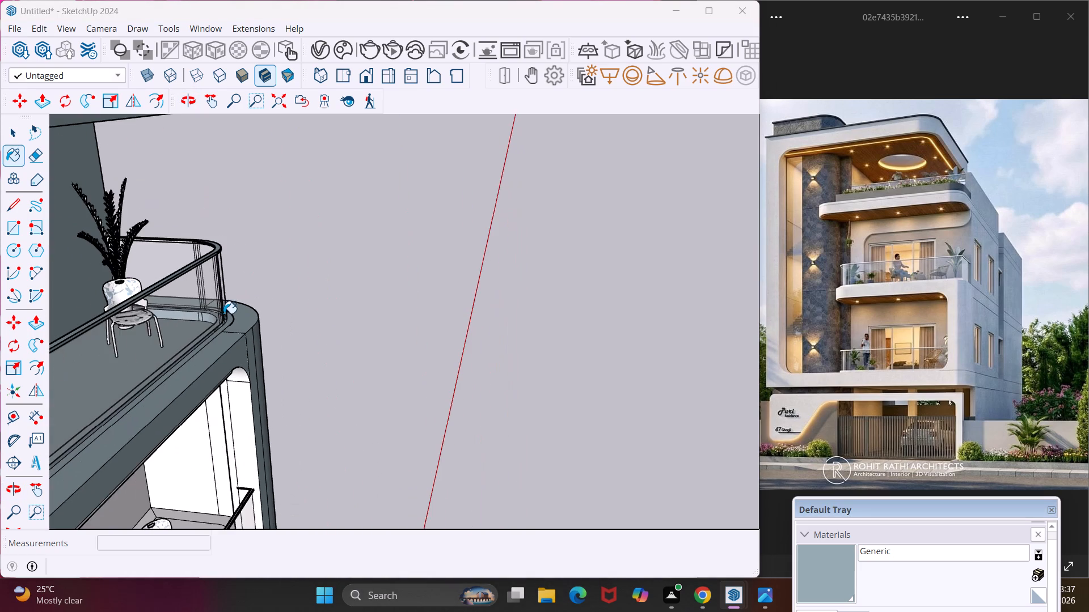
scroll(150, 232, "up", 3)
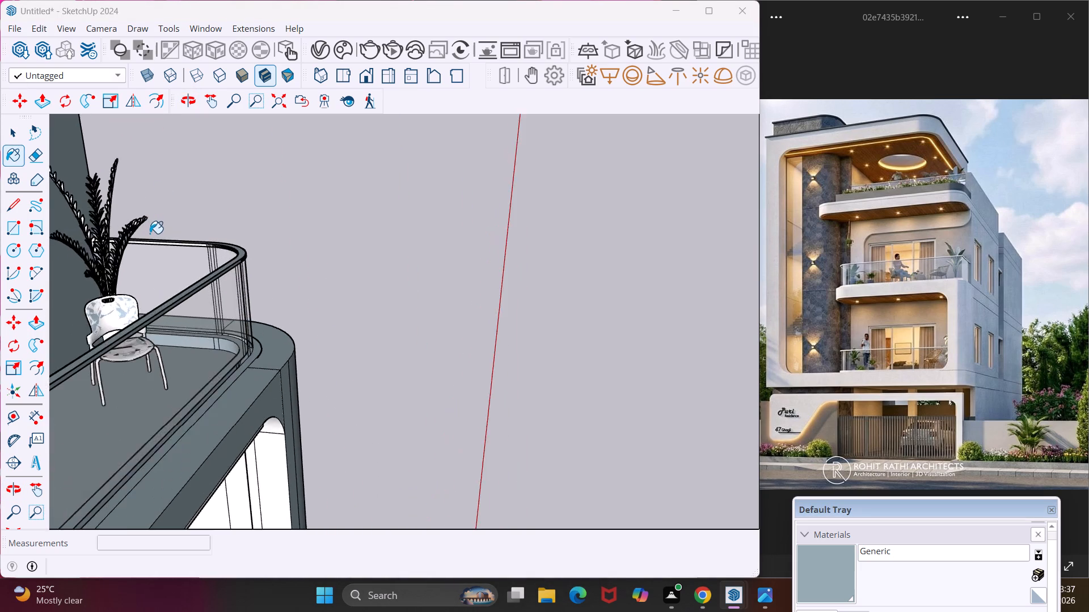
scroll(150, 233, "up", 10)
left_click(260, 296)
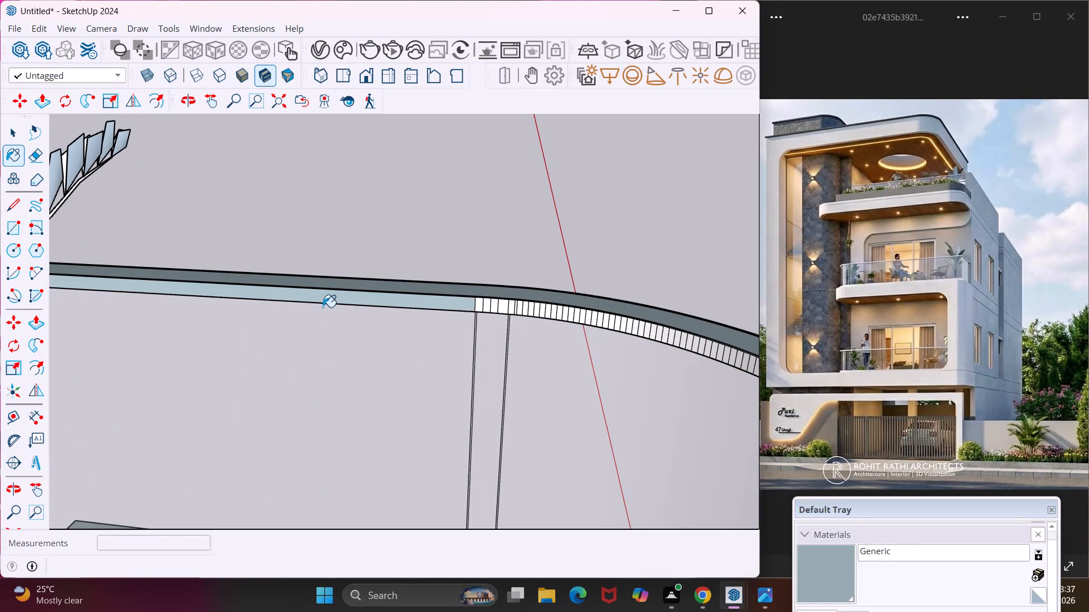
Paint individual facets on the inner face of the handrail's curved corner with Generic, starting beside the straight section.
left_click(496, 309)
left_click(505, 309)
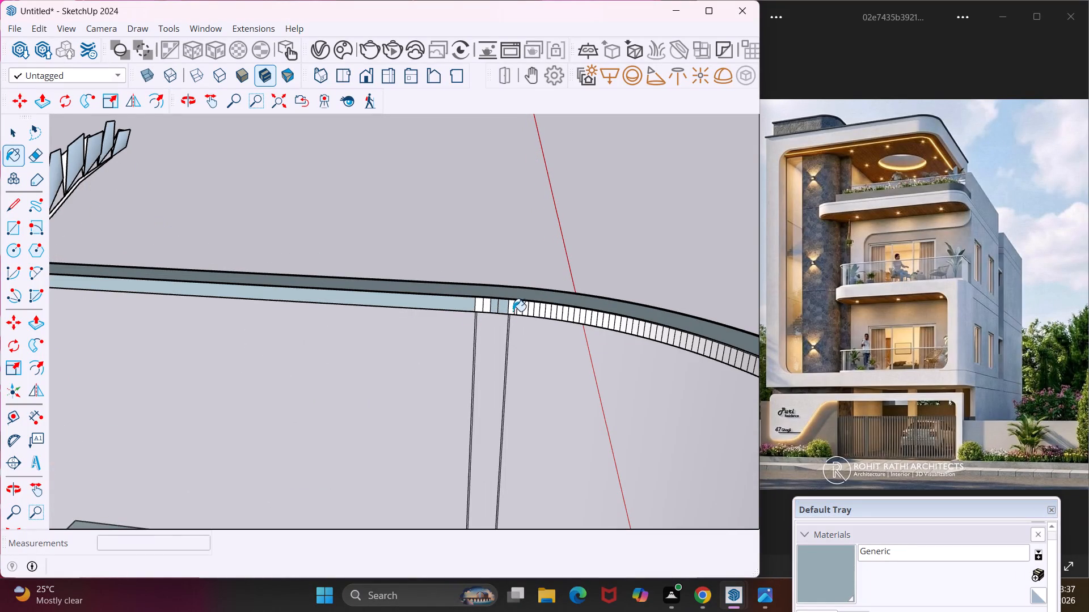
left_click(514, 311)
left_click_drag(526, 313, 532, 313)
left_click(542, 315)
left_click(557, 320)
left_click(575, 320)
left_click_drag(590, 322, 590, 322)
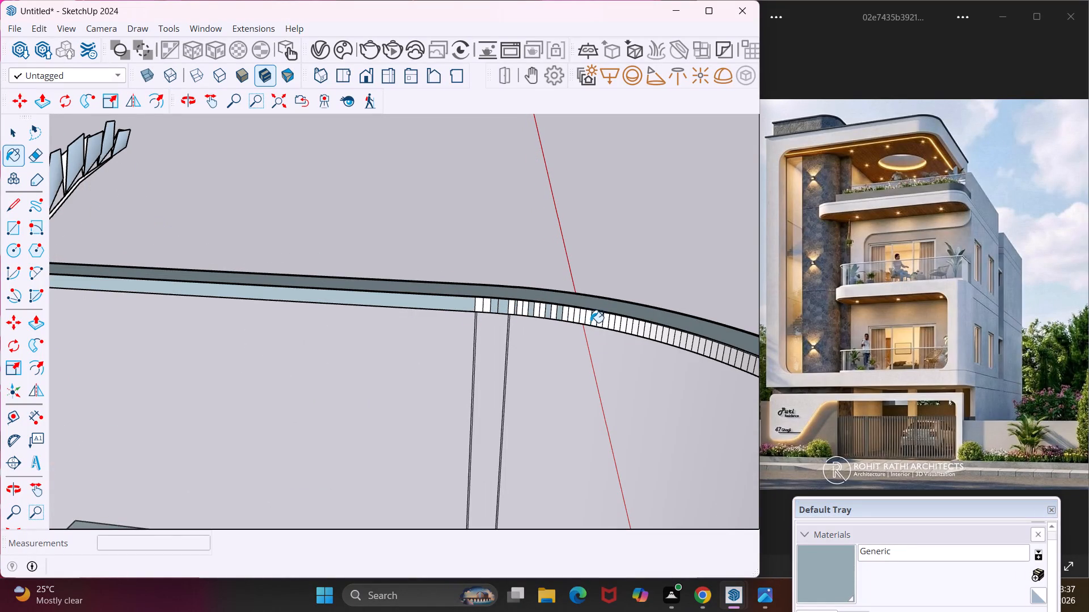
left_click_drag(590, 322, 596, 326)
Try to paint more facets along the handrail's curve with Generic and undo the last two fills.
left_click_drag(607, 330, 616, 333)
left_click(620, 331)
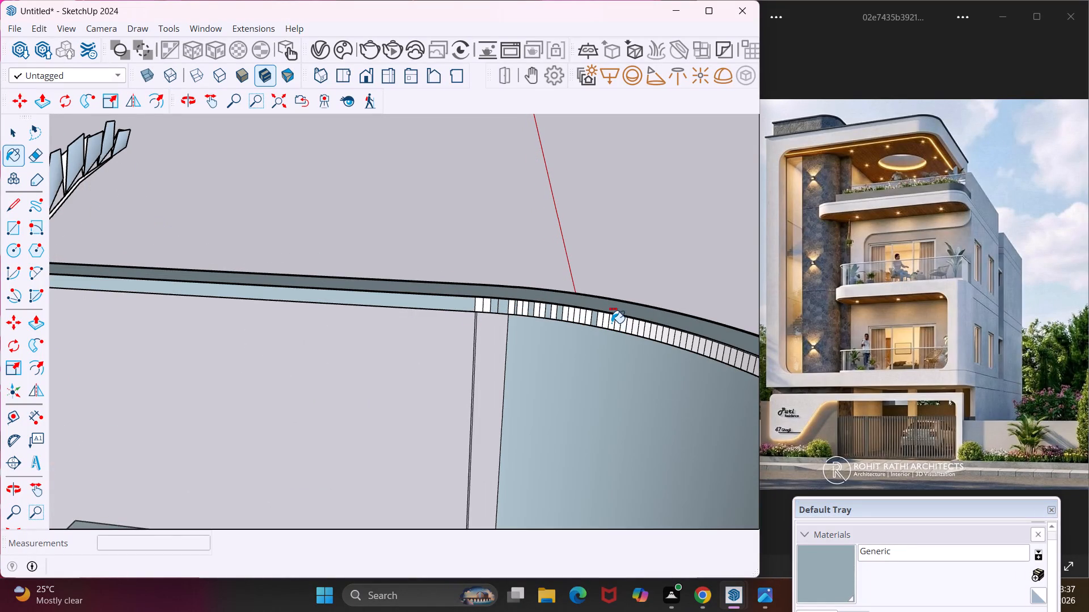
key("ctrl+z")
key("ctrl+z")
Paint the remaining white facets on the handrail curve's inner face nearest the straight section with Generic.
left_click(604, 318)
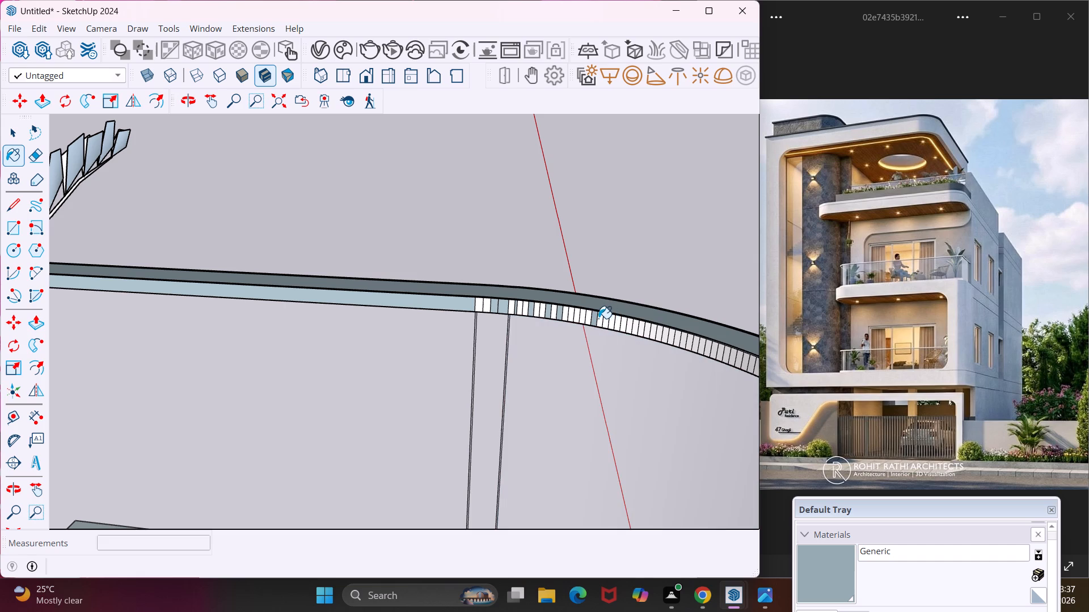
left_click(590, 318)
left_click(583, 315)
left_click(578, 315)
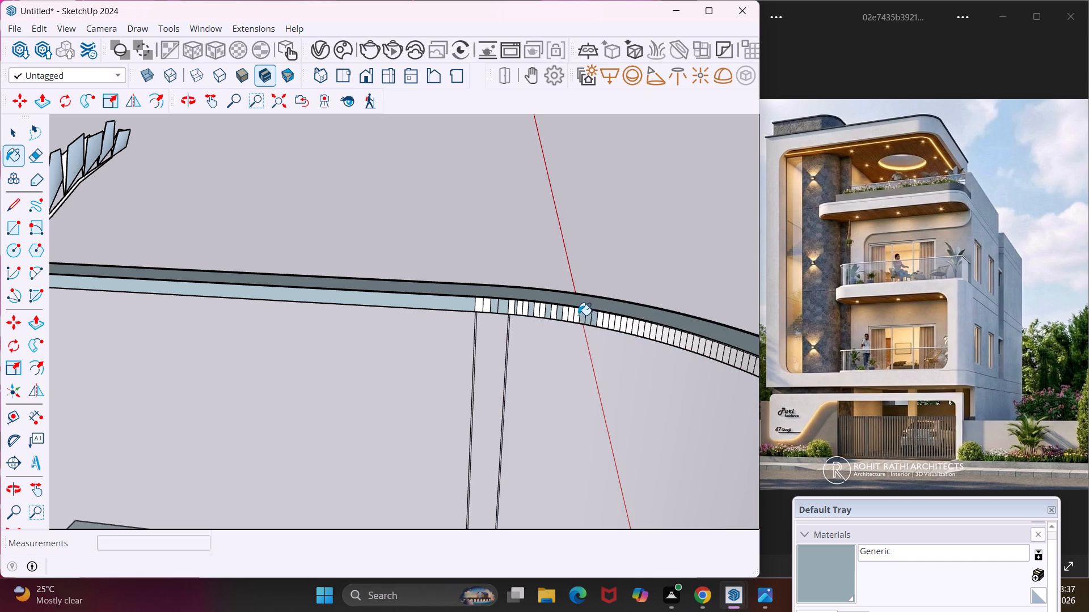
left_click(570, 315)
left_click(564, 315)
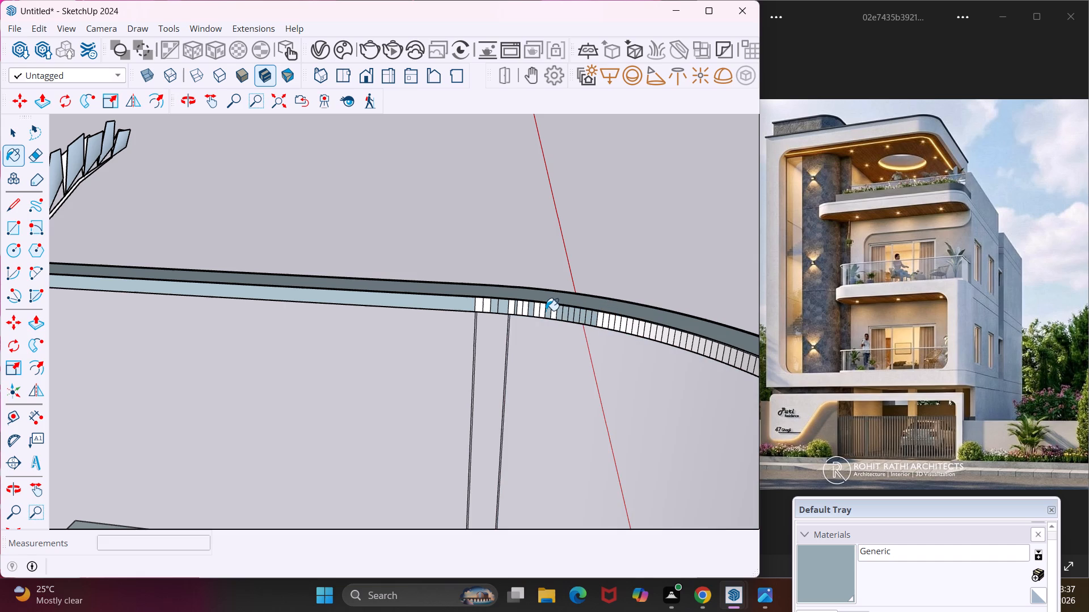
left_click(542, 309)
left_click(552, 310)
left_click(538, 311)
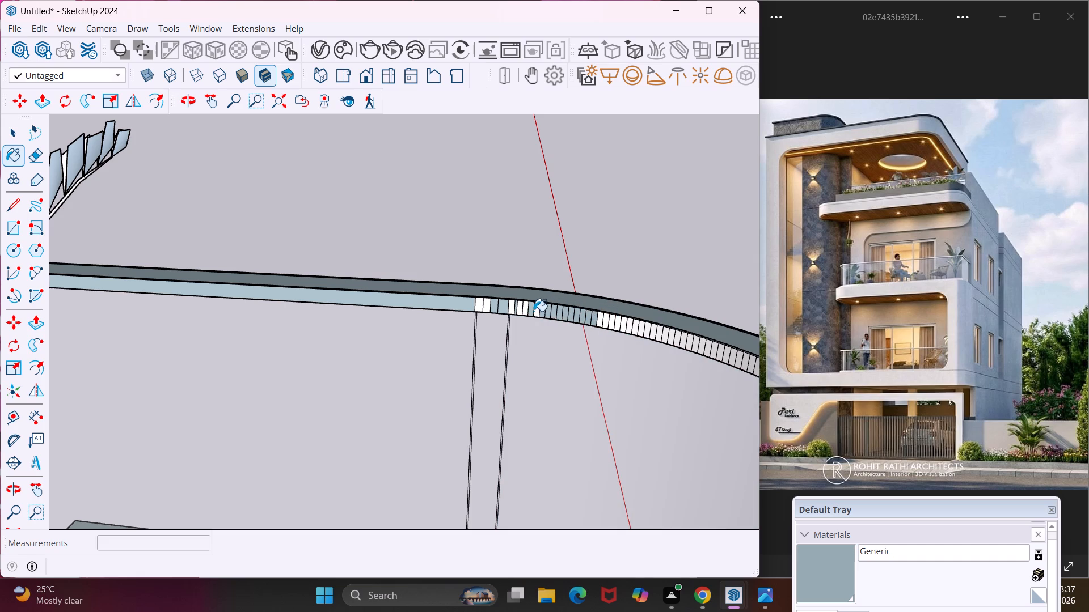
left_click(523, 311)
left_click(517, 309)
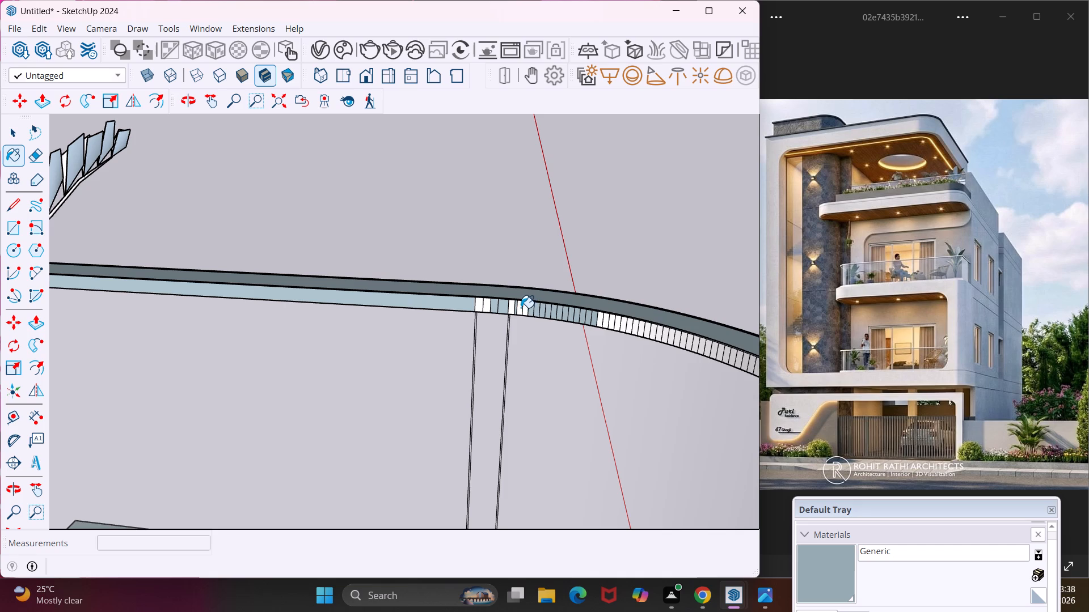
left_click(521, 308)
left_click(526, 309)
left_click(509, 312)
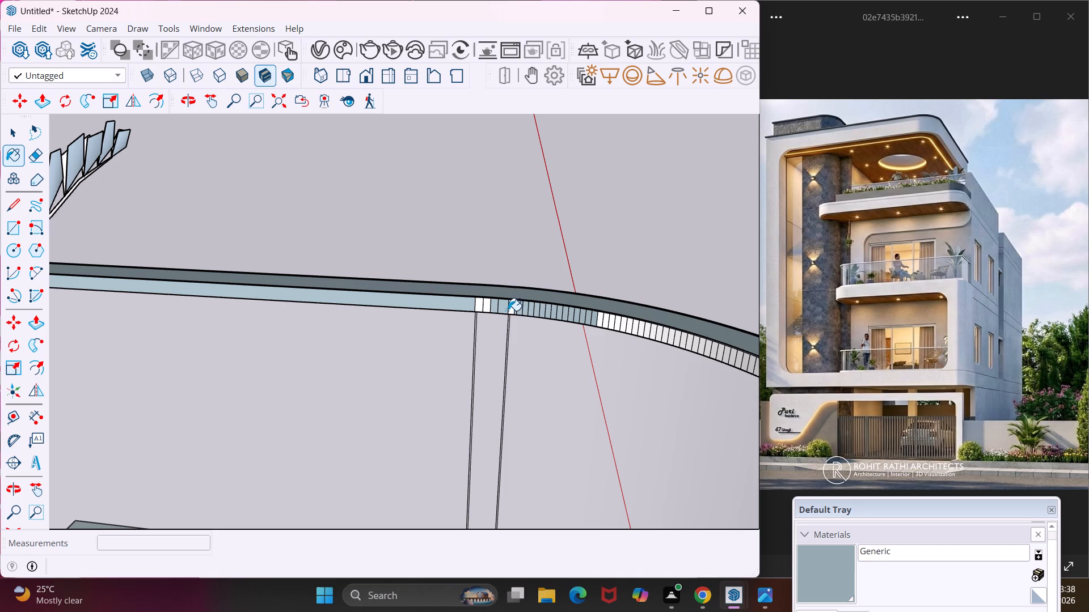
left_click(513, 308)
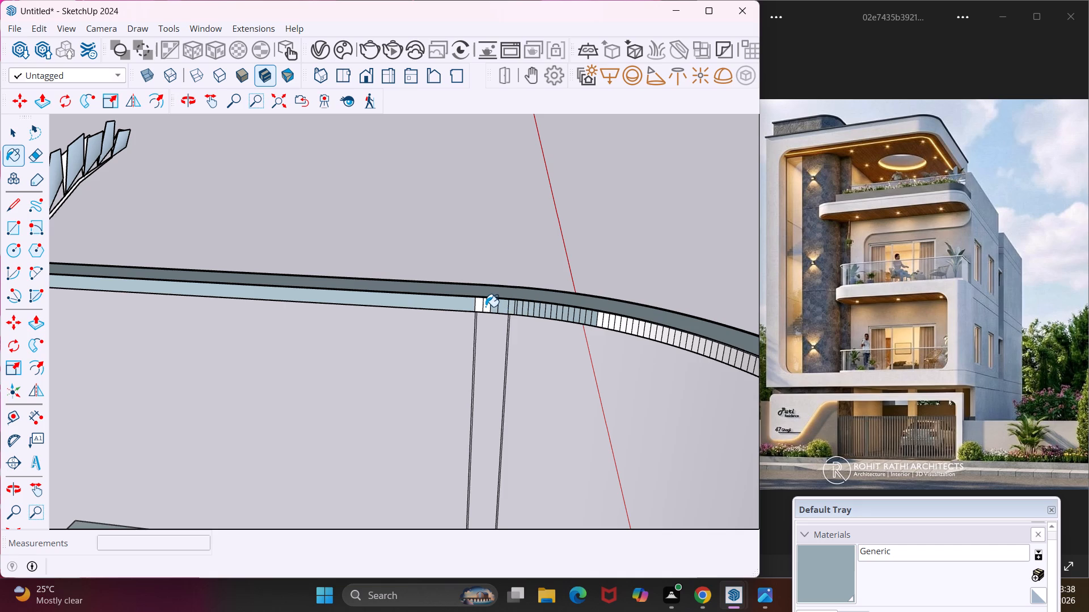
left_click(486, 307)
left_click(480, 304)
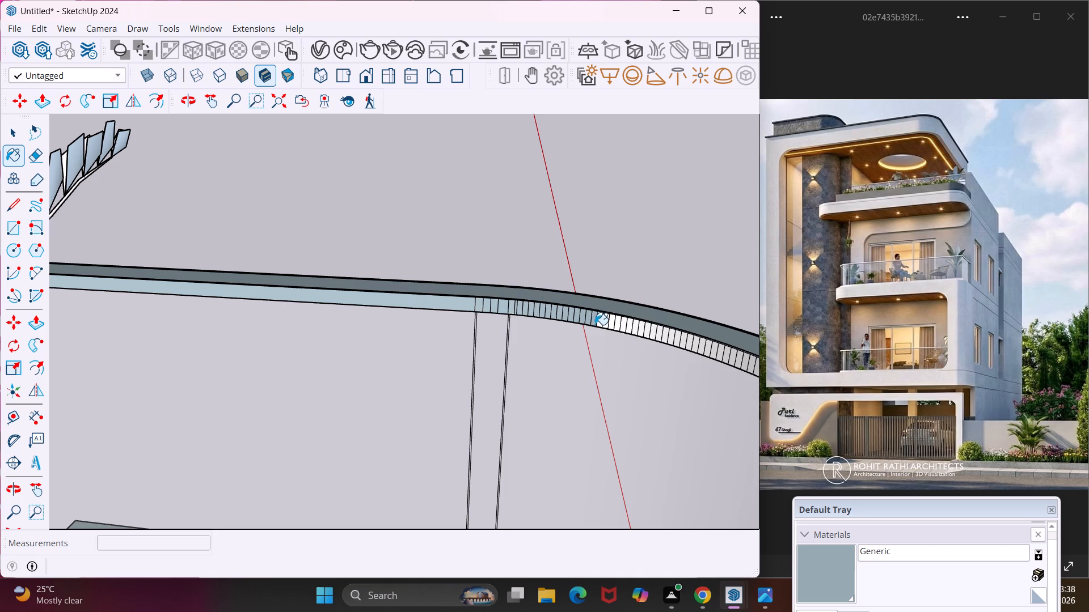
Paint individual facets further around the upper balcony handrail's curved inner face with Generic.
left_click(602, 325)
left_click(609, 325)
left_click(615, 325)
left_click(619, 326)
left_click(630, 330)
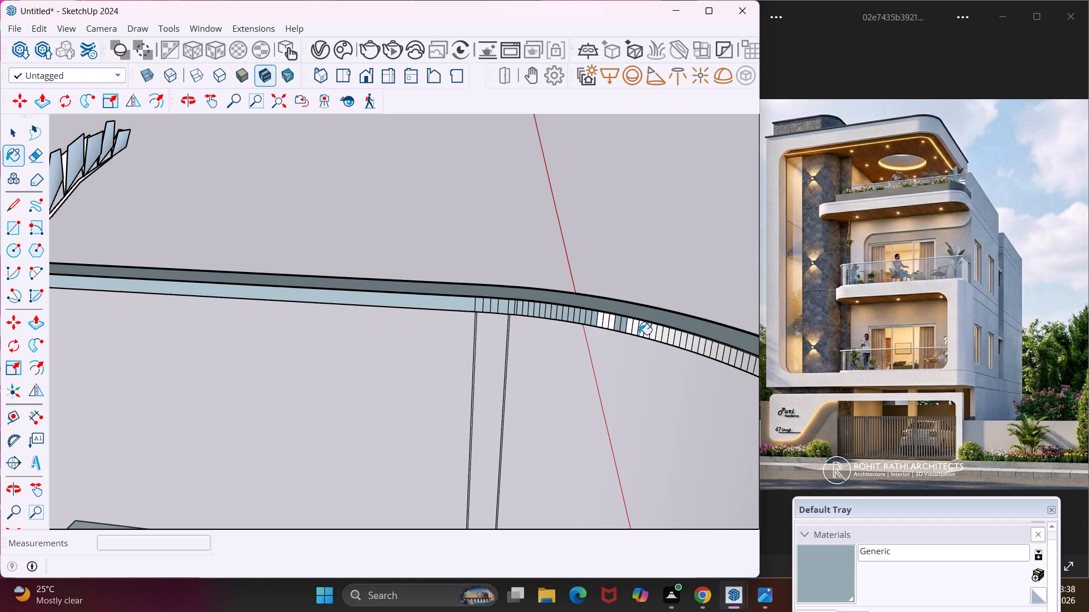
double_click(644, 336)
left_click(658, 339)
left_click_drag(665, 341, 670, 341)
left_click(674, 342)
left_click(687, 346)
double_click(690, 348)
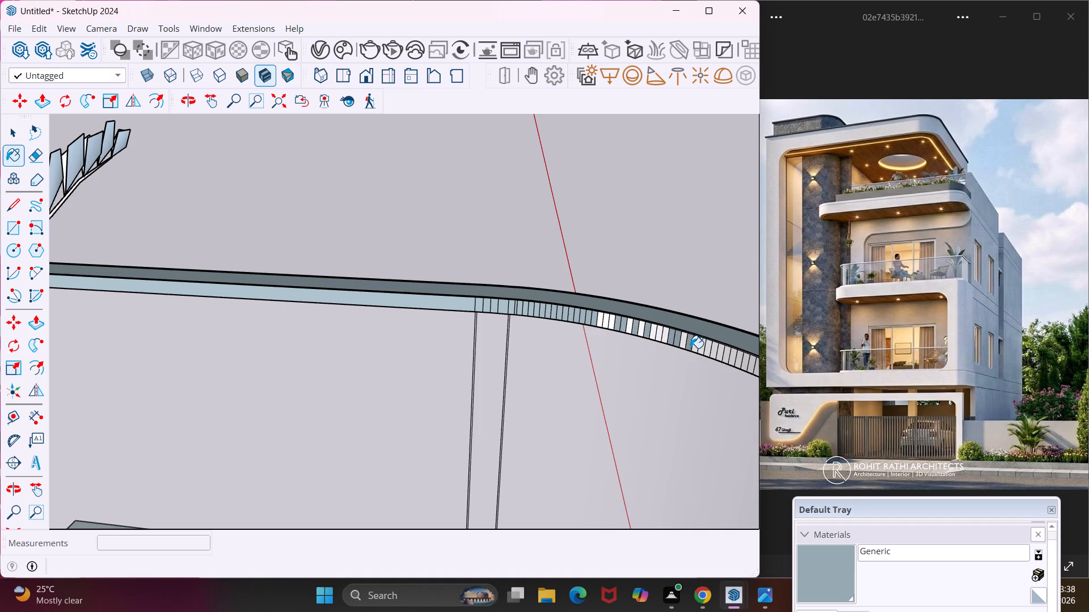
Fill the skipped white facets between the painted ones along the handrail's curve with Generic.
left_click(659, 336)
left_click(655, 333)
left_click(664, 337)
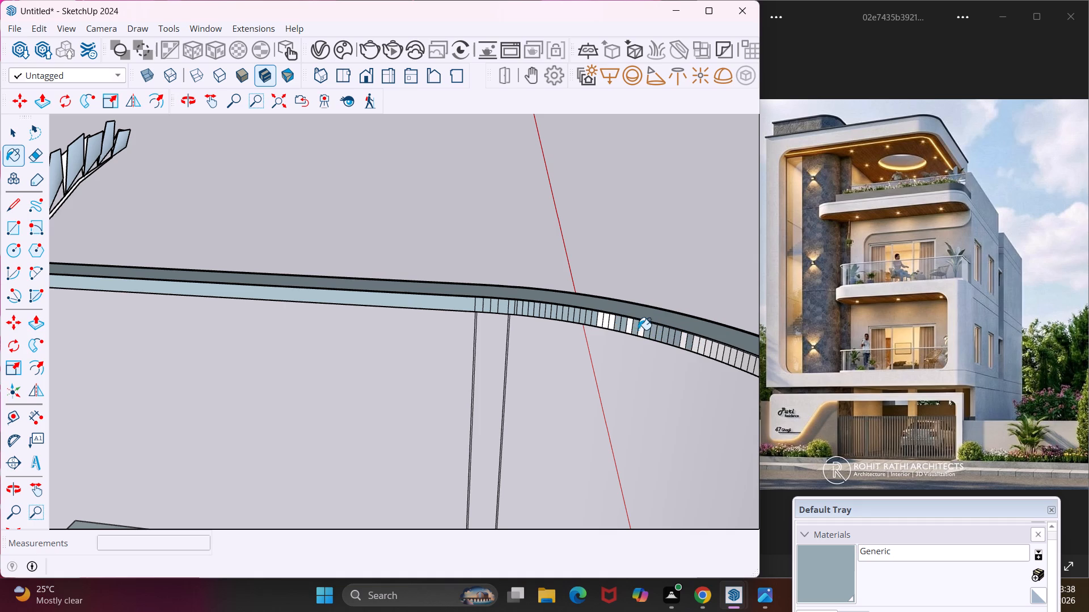
left_click(630, 327)
left_click(641, 330)
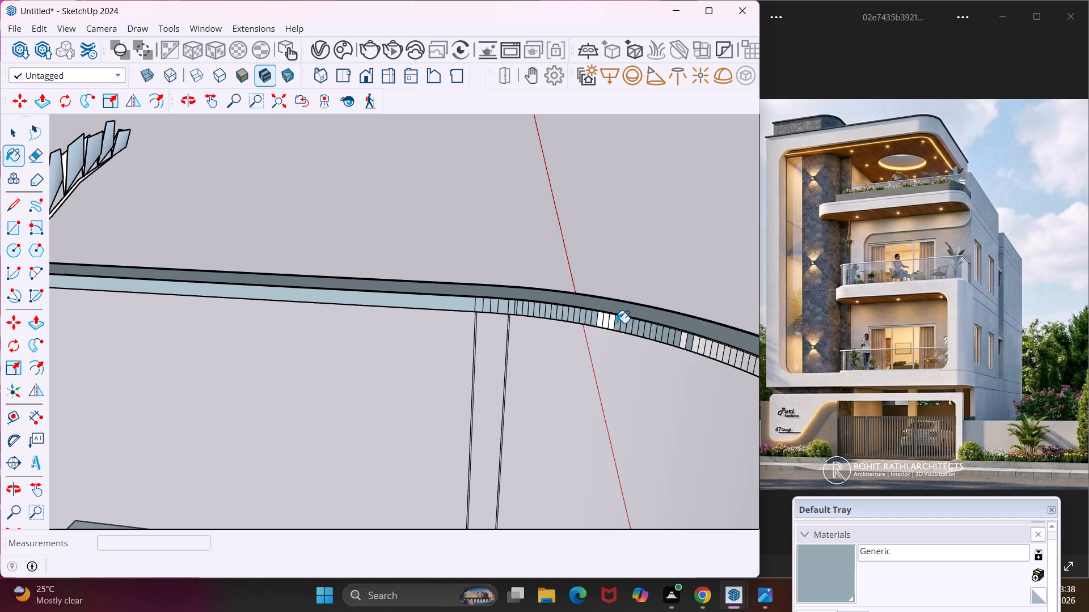
left_click(613, 321)
left_click(603, 317)
left_click(599, 317)
left_click(603, 321)
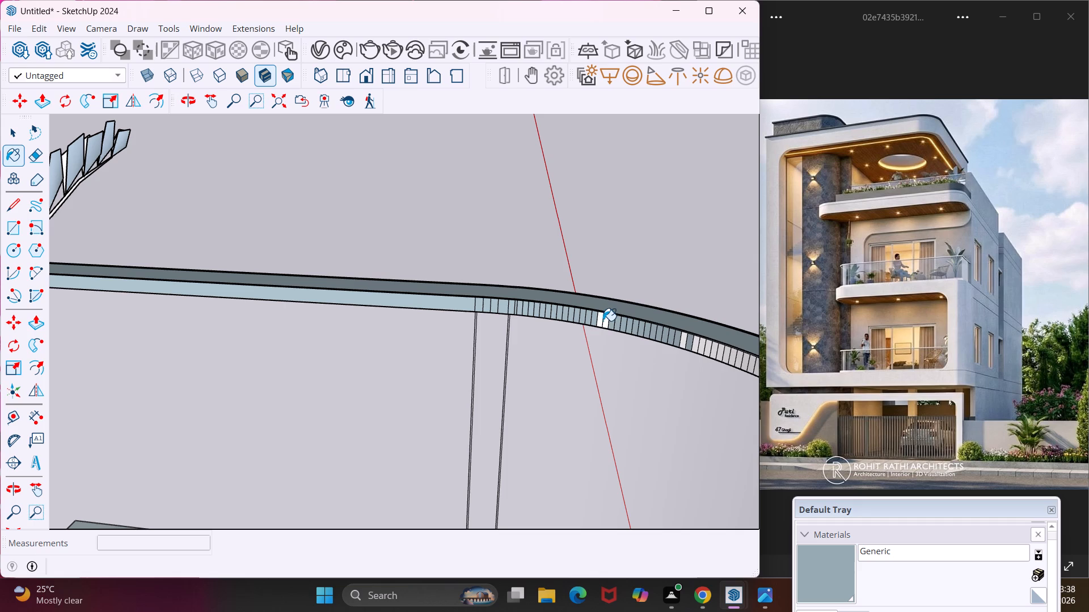
left_click(606, 321)
left_click(601, 321)
Paint the back wall of the lower balcony, around the sliding door, with Generic.
middle_click_drag(620, 321, 500, 294)
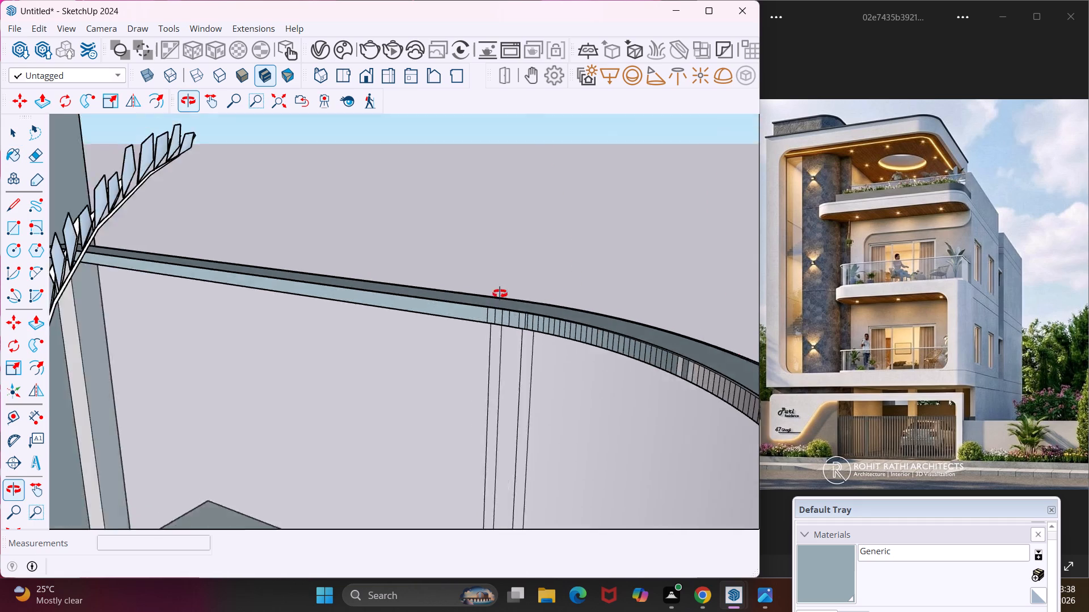
middle_click_drag(500, 294, 306, 267)
scroll(290, 263, "down", 8)
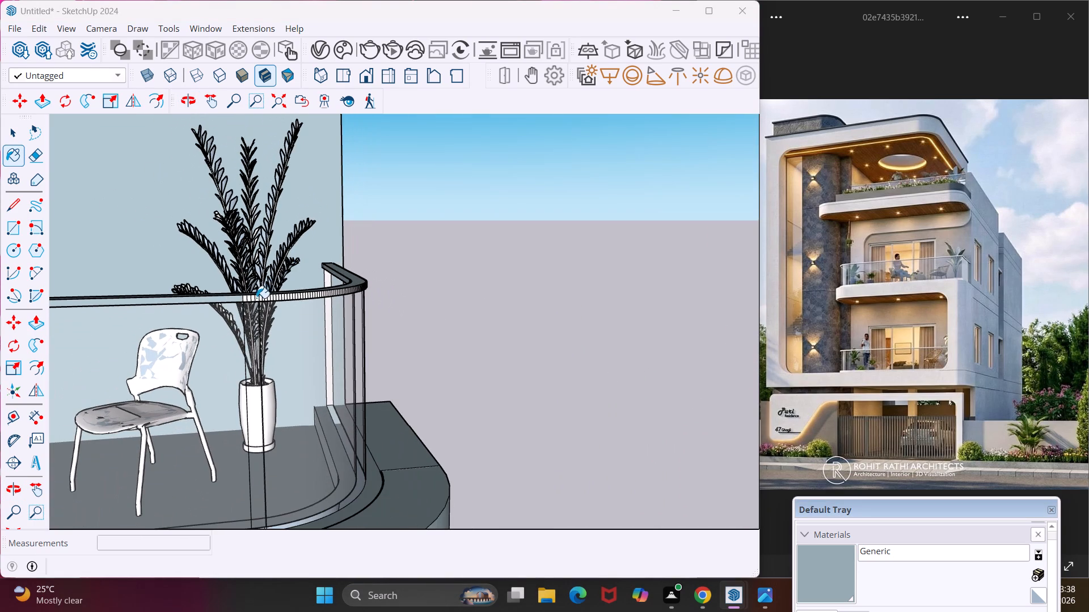
scroll(252, 300, "down", 19)
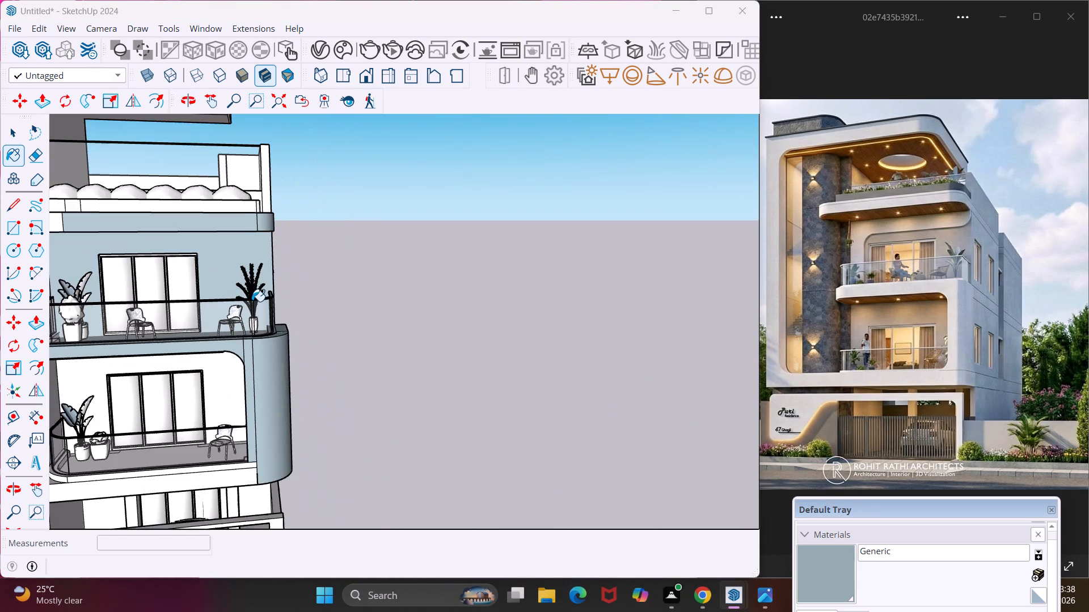
scroll(252, 301, "down", 4)
left_click(238, 371)
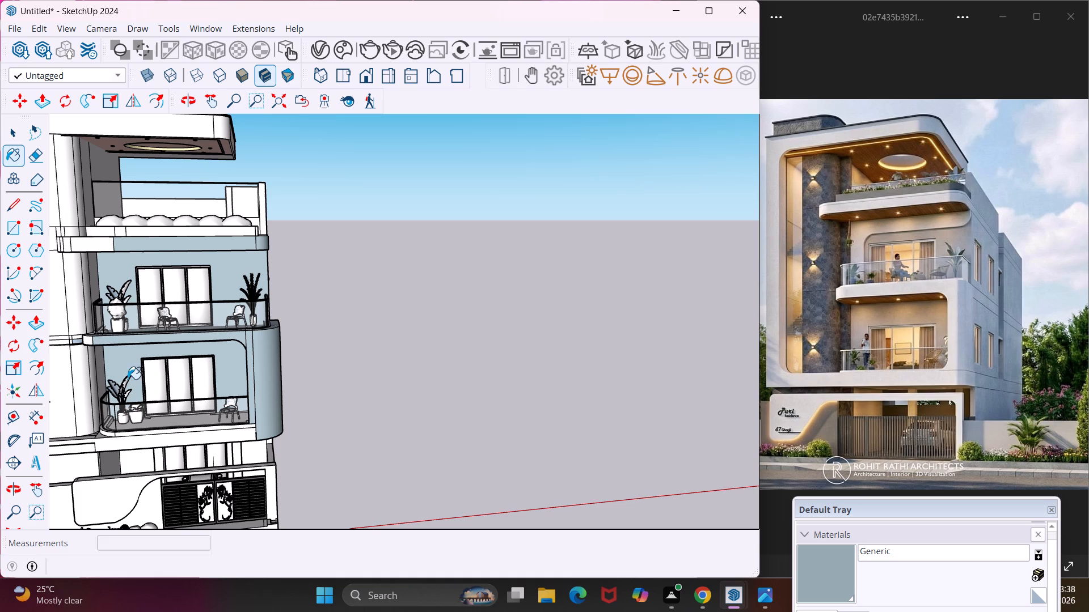
Paint the rounded end and remaining front edge of the slab above the upper balcony with Generic.
middle_click_drag(89, 386, 176, 366)
scroll(161, 359, "down", 3)
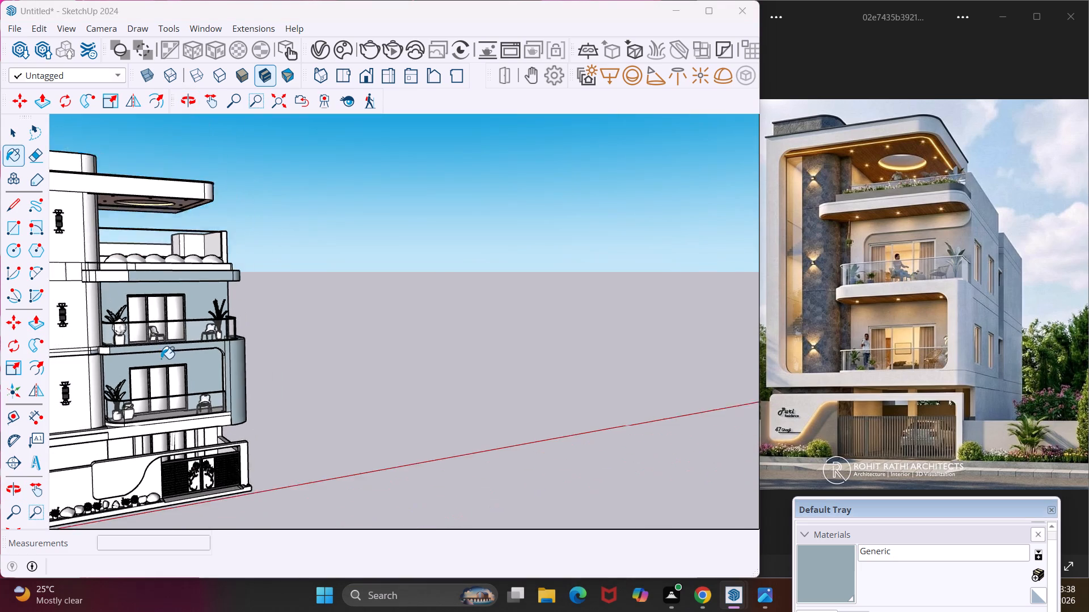
scroll(161, 359, "down", 4)
scroll(103, 287, "up", 5)
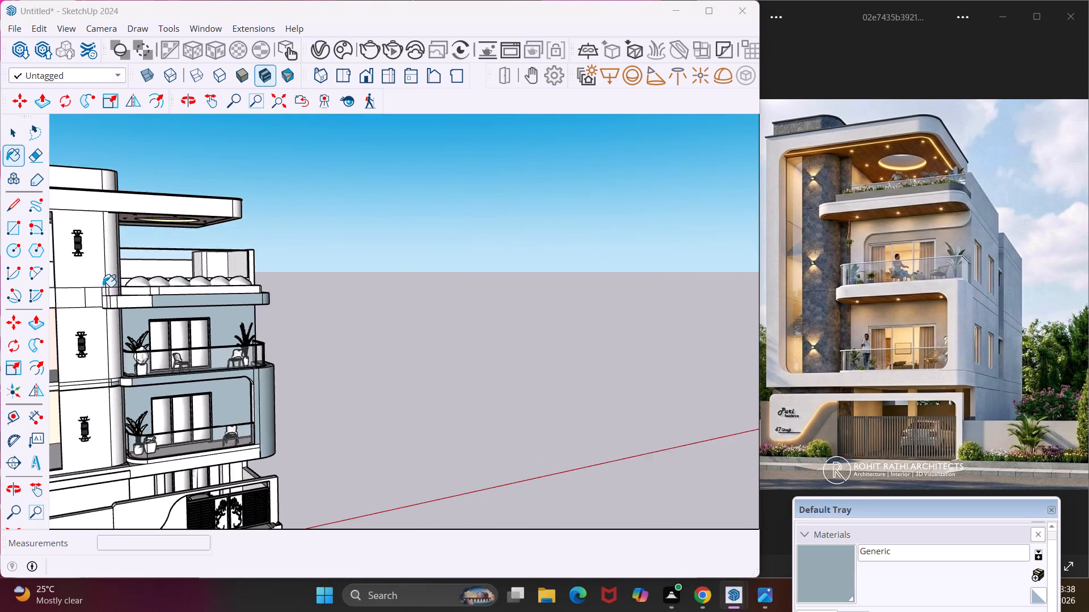
scroll(103, 287, "up", 12)
left_click(112, 337)
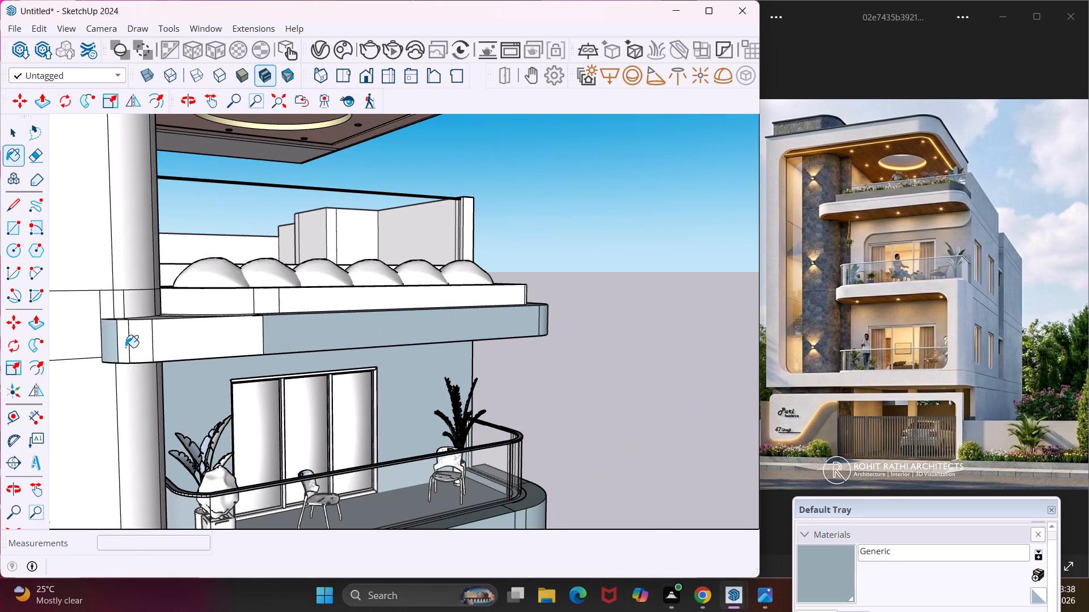
left_click(125, 347)
left_click(136, 346)
left_click(177, 348)
Paint the top surface at the rounded end of the slab below the terrace planter with Generic.
middle_click_drag(224, 345, 196, 411)
scroll(147, 372, "up", 2)
left_click(146, 371)
left_click(173, 363)
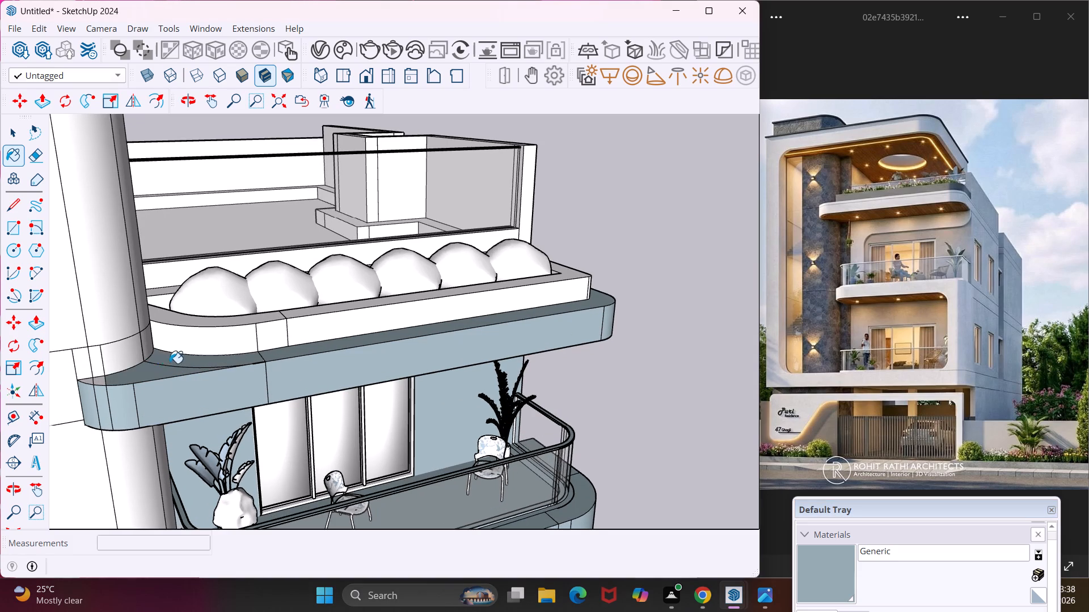
left_click(96, 383)
scroll(118, 382, "down", 4)
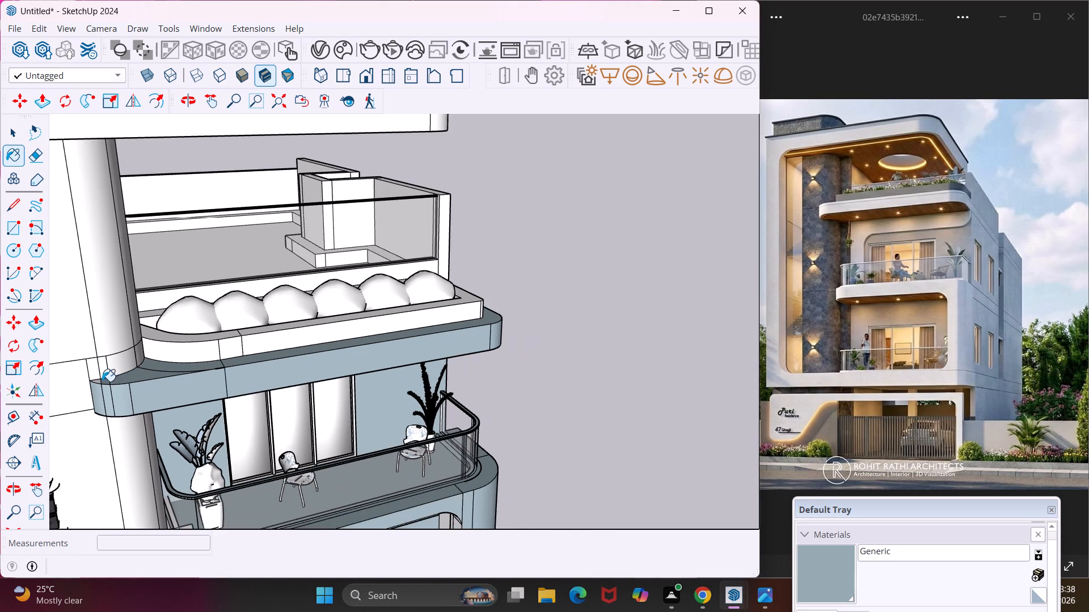
scroll(98, 384, "up", 8)
left_click(97, 384)
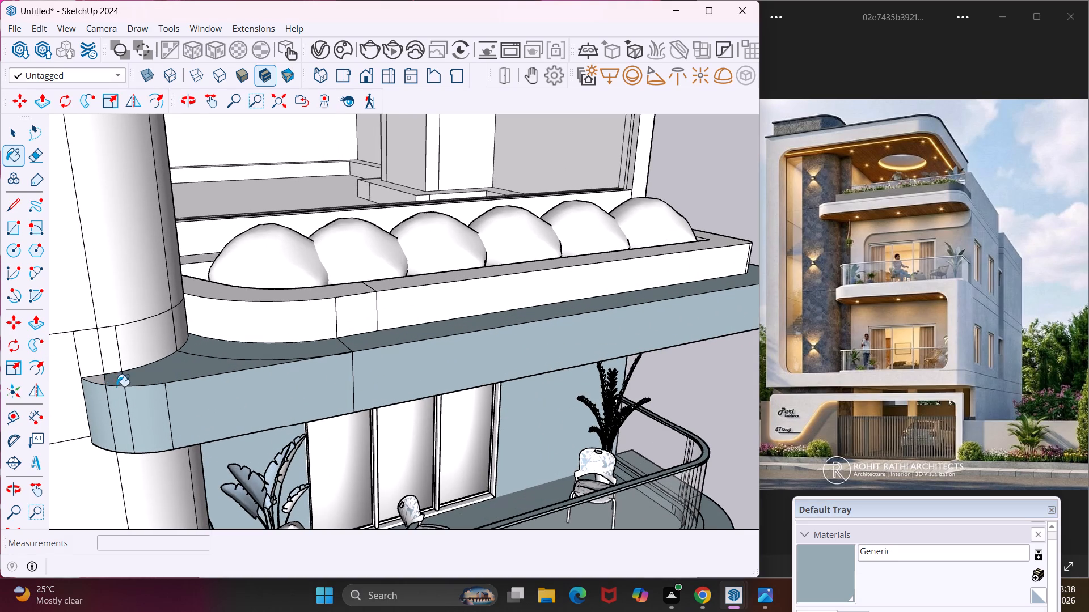
left_click(98, 379)
Paint the roof canopy's front fascia, rounded corner and side fascia with Generic.
middle_click_drag(118, 398, 171, 317)
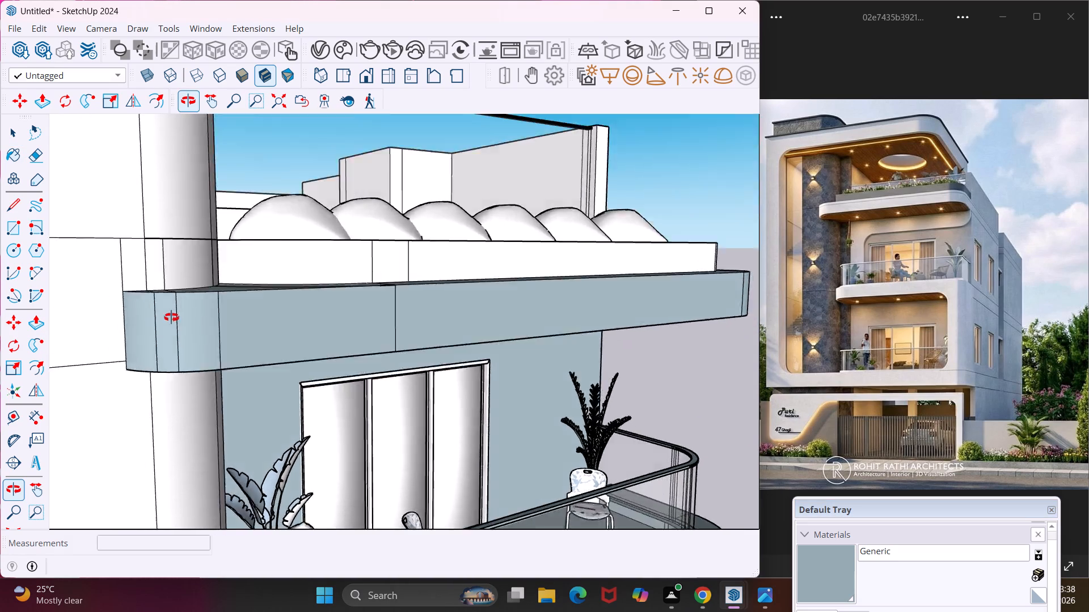
middle_click_drag(171, 317, 218, 248)
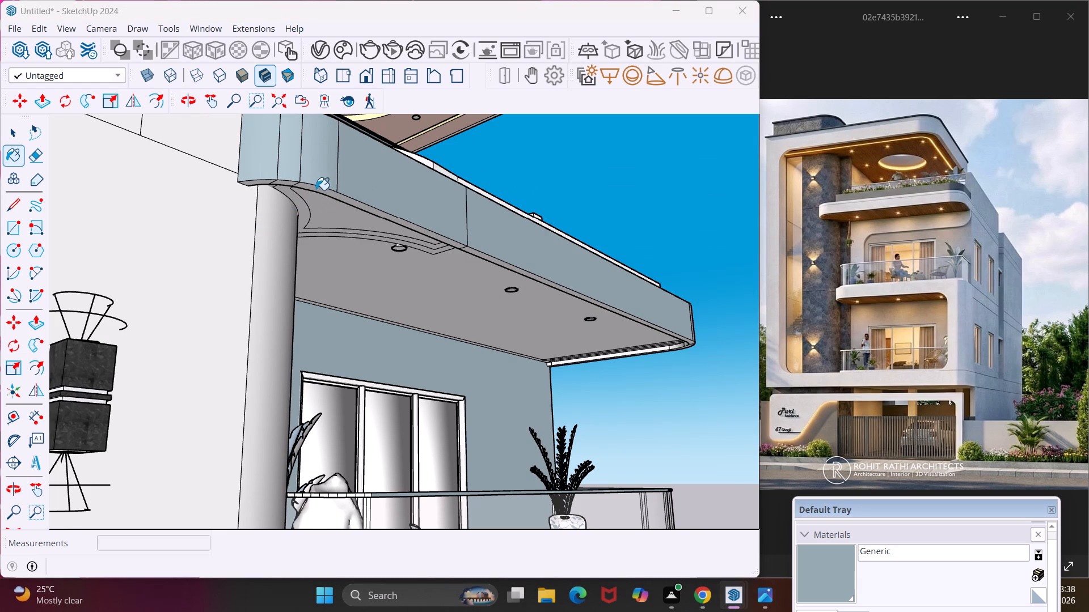
middle_click_drag(434, 204, 223, 273)
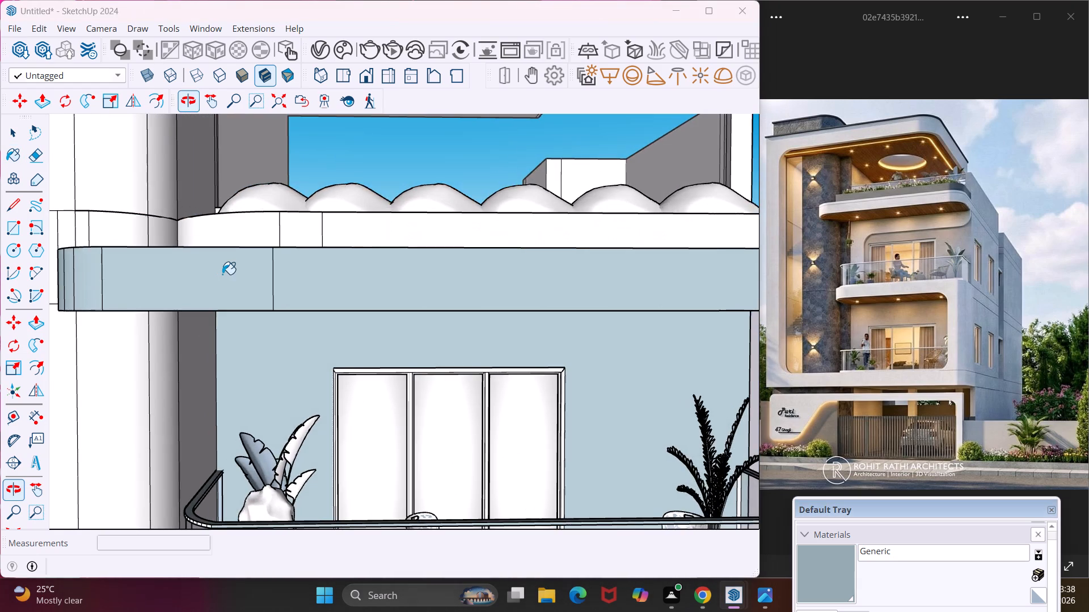
scroll(227, 269, "down", 14)
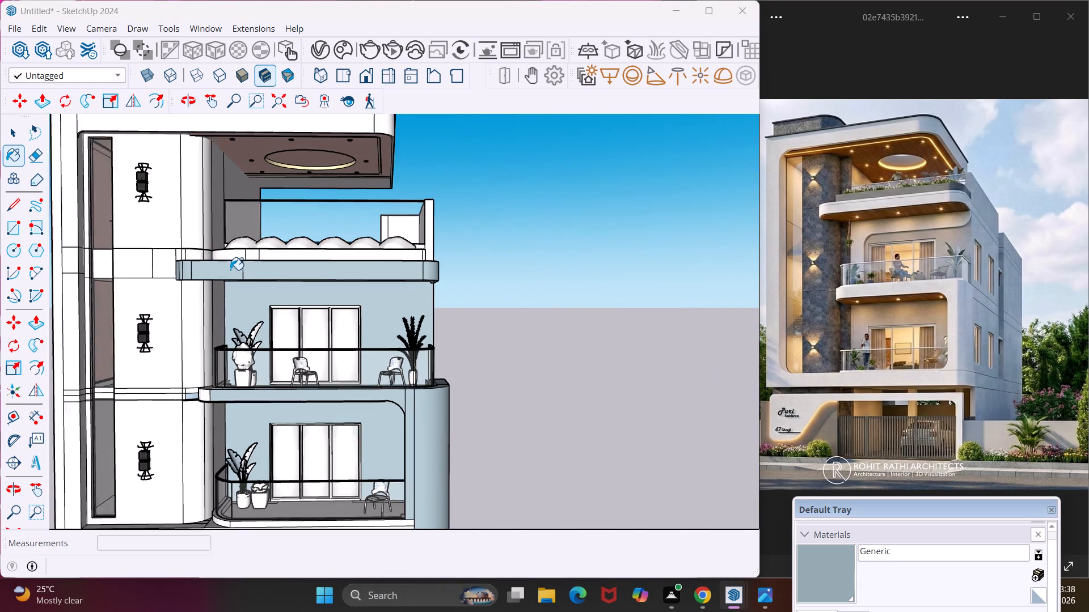
scroll(230, 270, "down", 2)
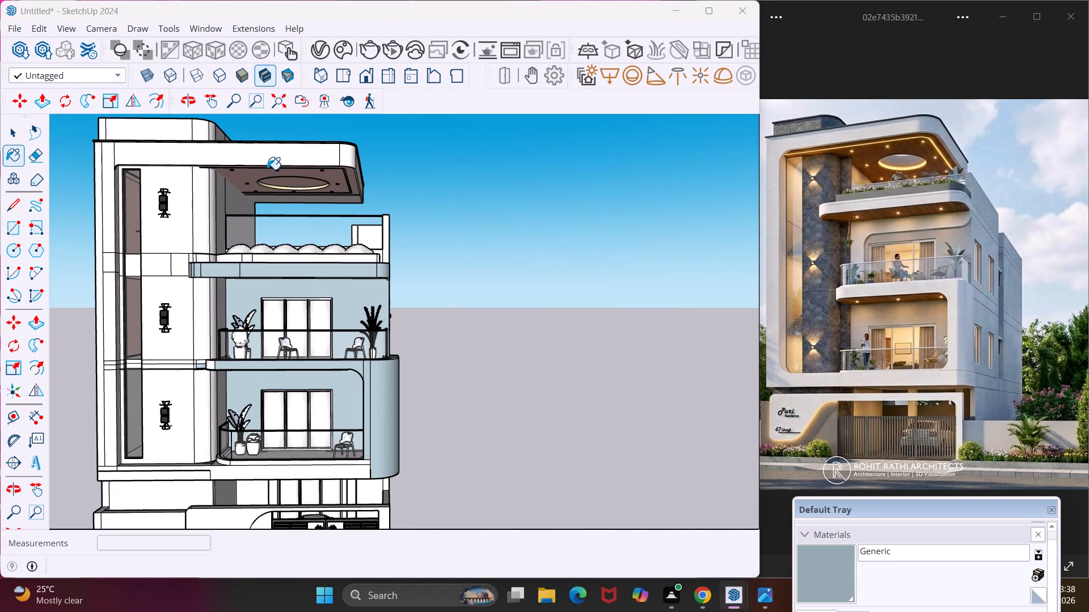
scroll(268, 169, "up", 4)
left_click(266, 151)
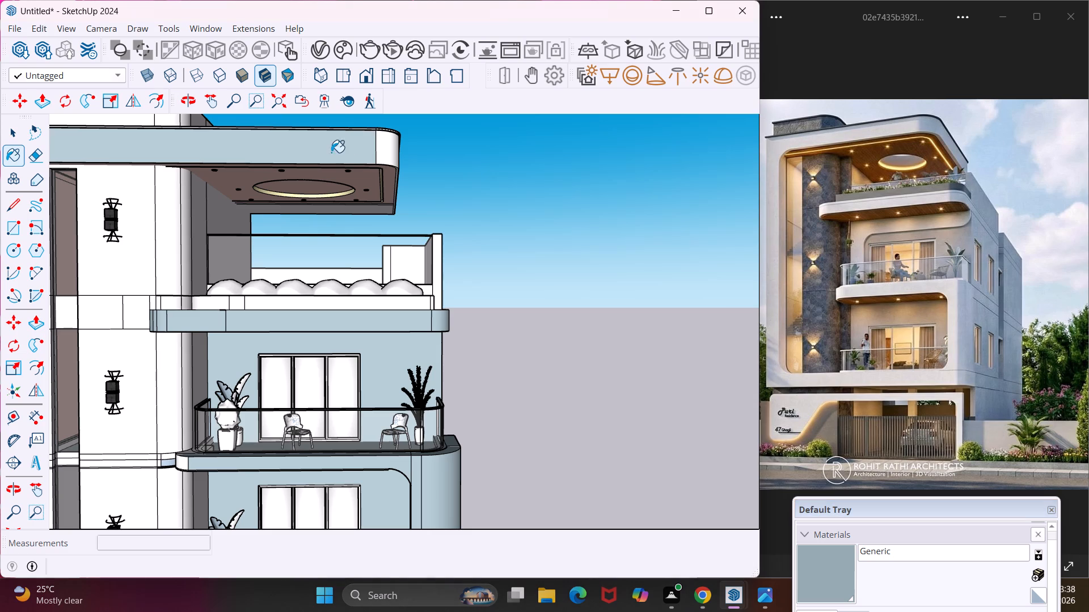
left_click(383, 146)
middle_click_drag(403, 161, 239, 163)
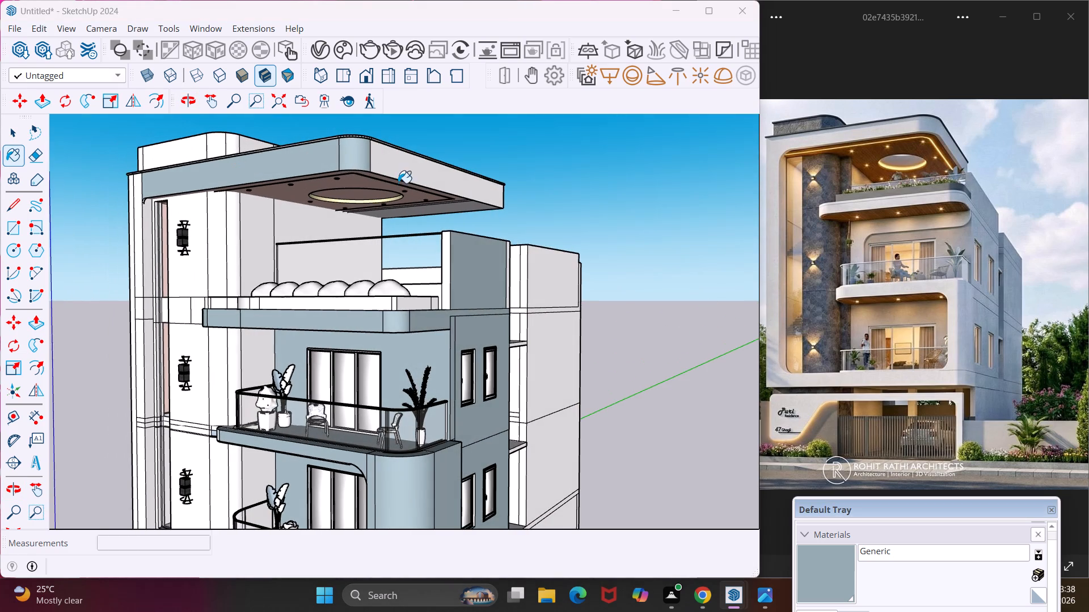
left_click(417, 175)
Paint the terrace's side parapet wall with Generic, including its front edge, rear end strip, top and inner return.
middle_click_drag(426, 185, 505, 188)
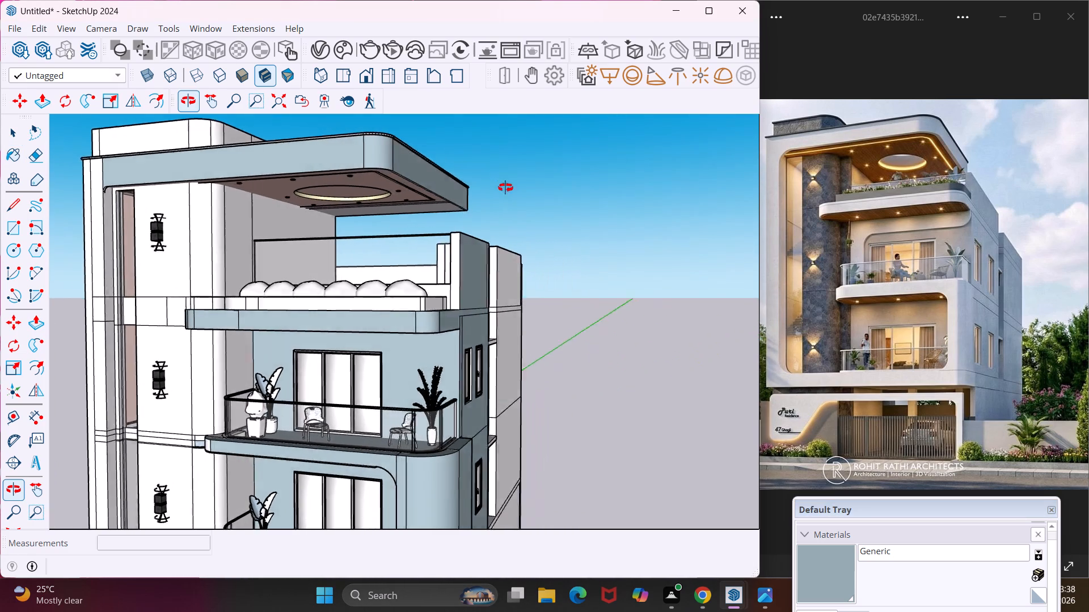
middle_click_drag(505, 188, 552, 192)
scroll(501, 191, "down", 4)
scroll(470, 263, "up", 7)
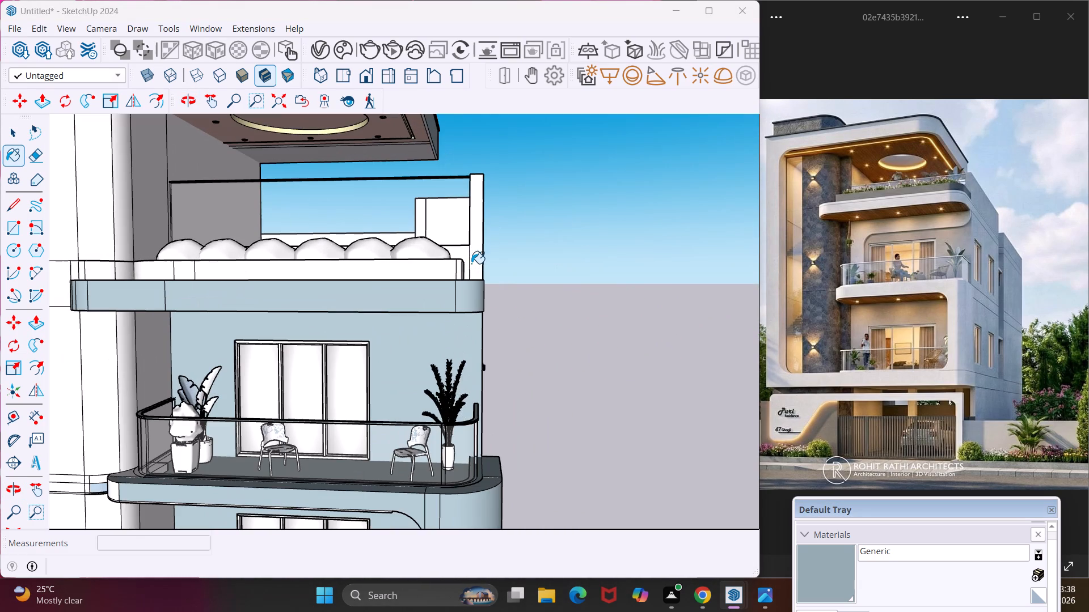
left_click(478, 252)
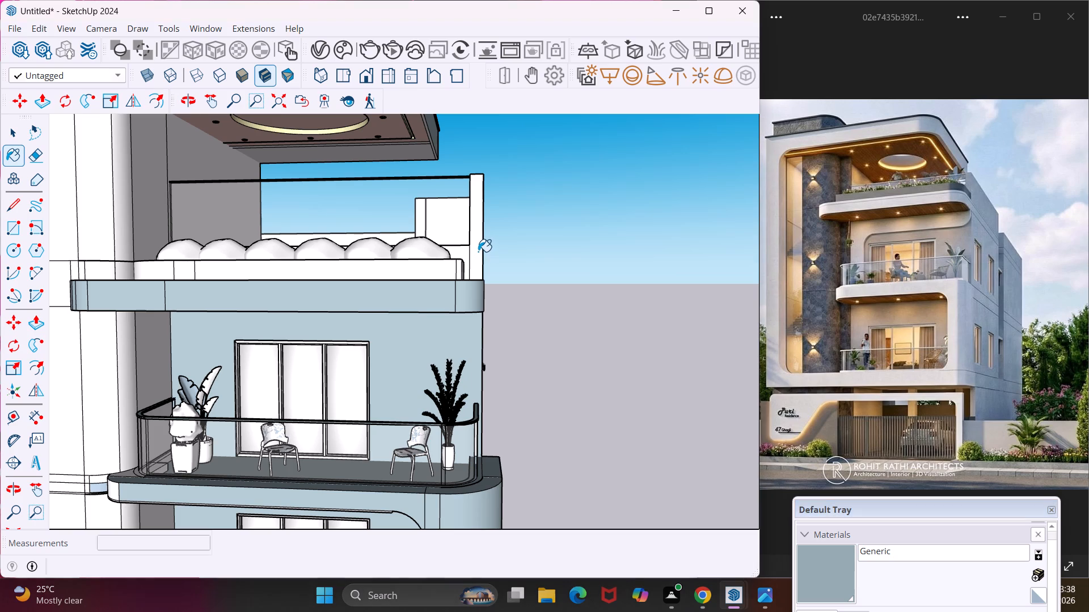
middle_click_drag(478, 252, 181, 432)
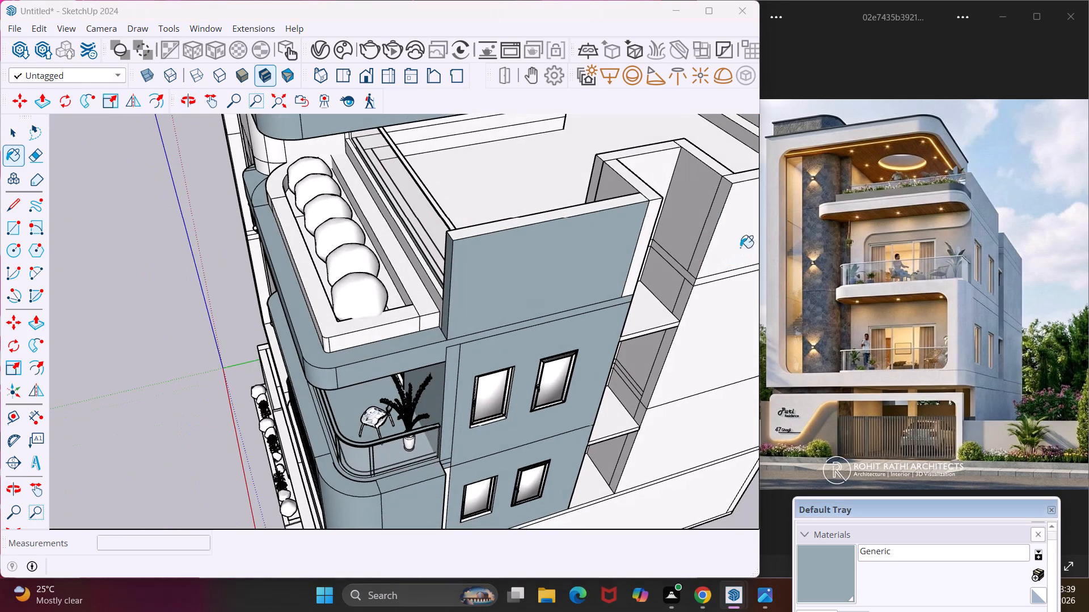
left_click(651, 227)
left_click(647, 195)
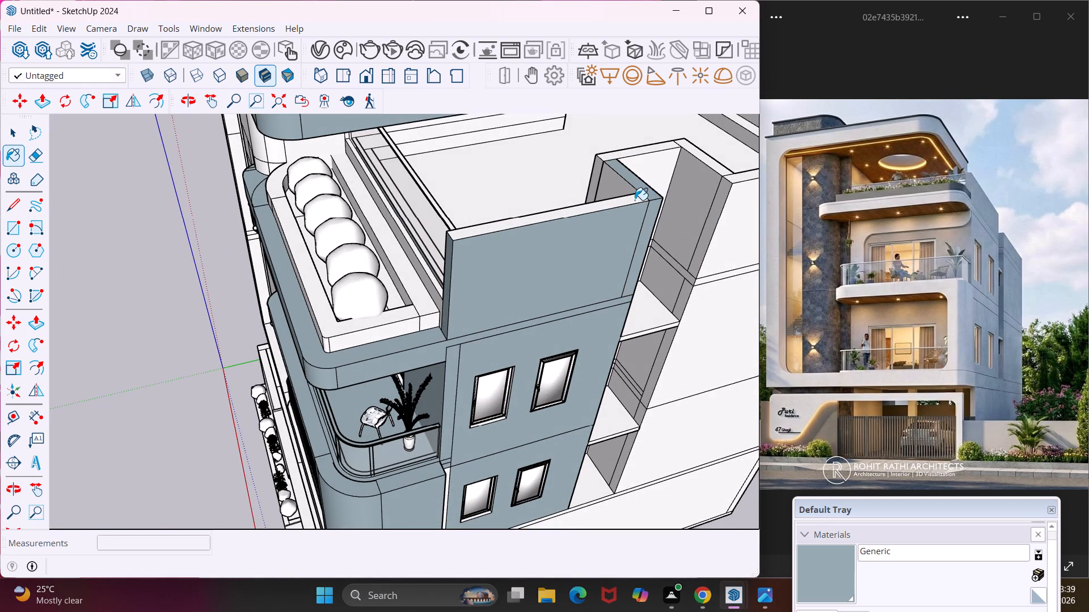
left_click(632, 202)
left_click(626, 188)
left_click(599, 168)
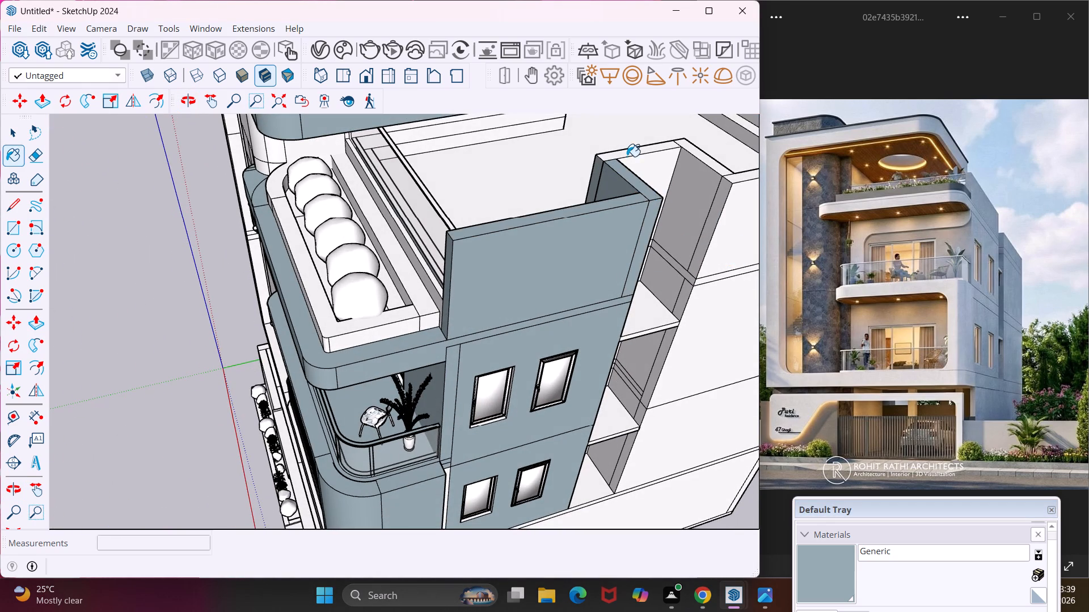
Paint the terrace-level parapet around the side recess and the rear block's upper side face with Generic.
left_click(634, 152)
left_click(663, 168)
left_click(692, 192)
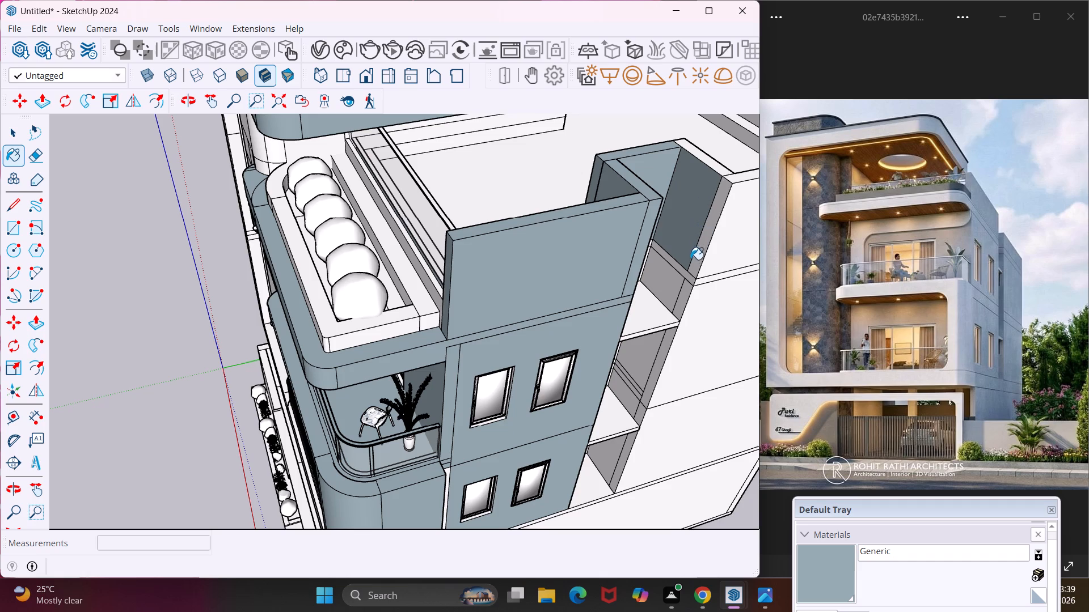
middle_click_drag(685, 267, 635, 220)
scroll(656, 258, "up", 3)
left_click_drag(655, 255, 660, 254)
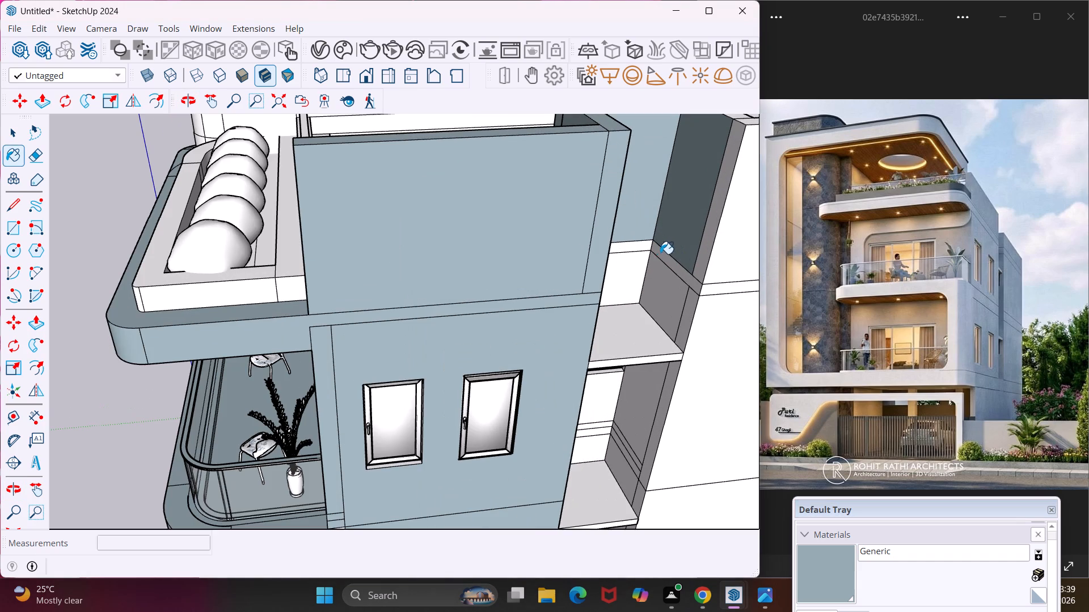
left_click_drag(660, 254, 661, 255)
left_click(717, 255)
left_click(705, 253)
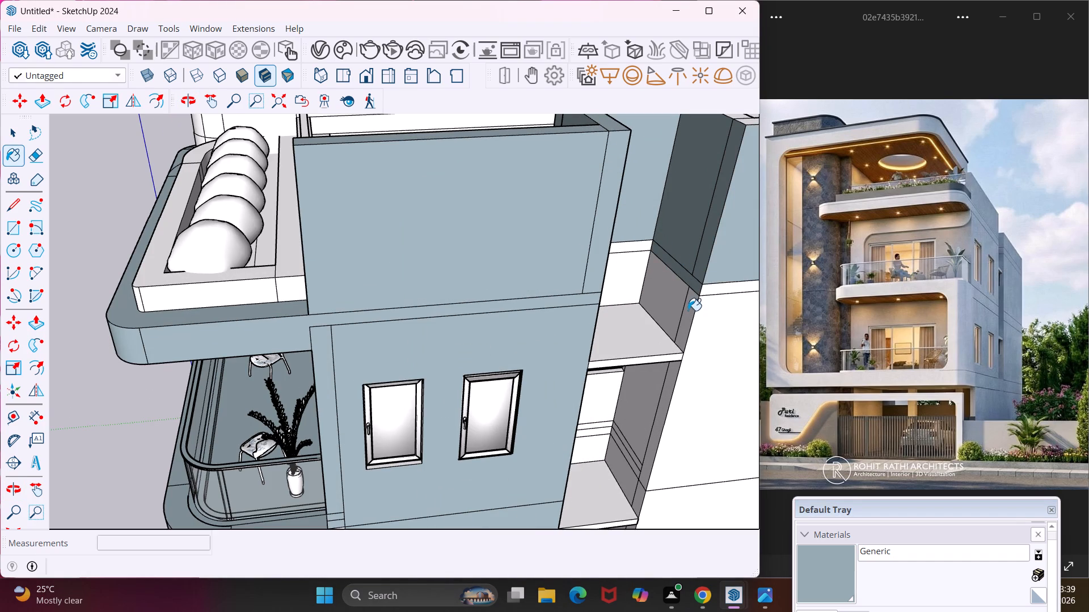
Paint the recess walls and bands above the upper ledge, the adjoining rear side wall, and the ledge's top and edge with Generic.
left_click(688, 311)
left_click(708, 326)
left_click(673, 311)
left_click(635, 251)
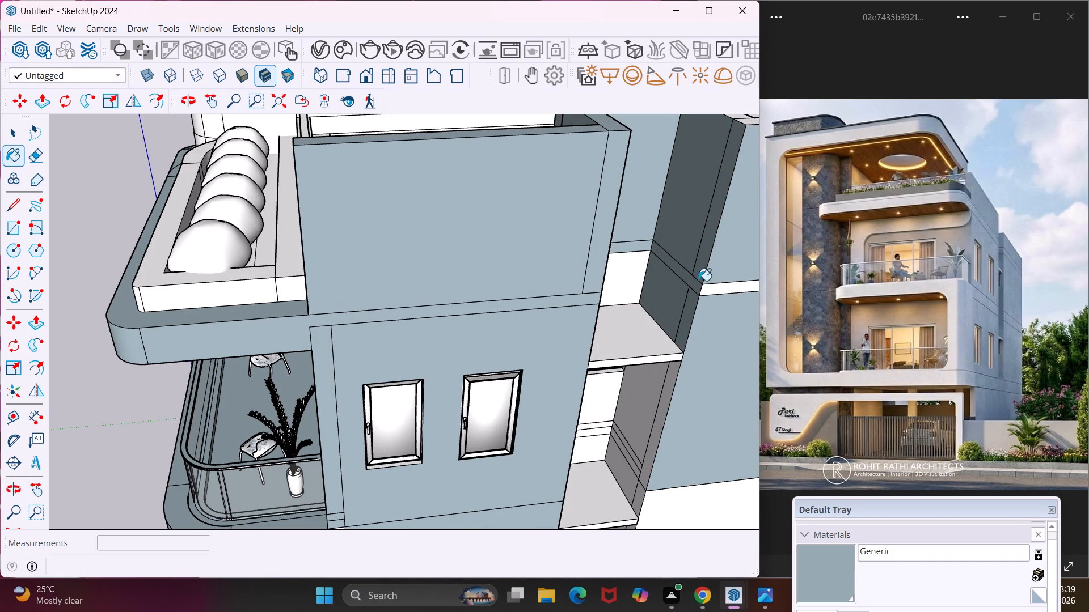
left_click(725, 290)
left_click(636, 281)
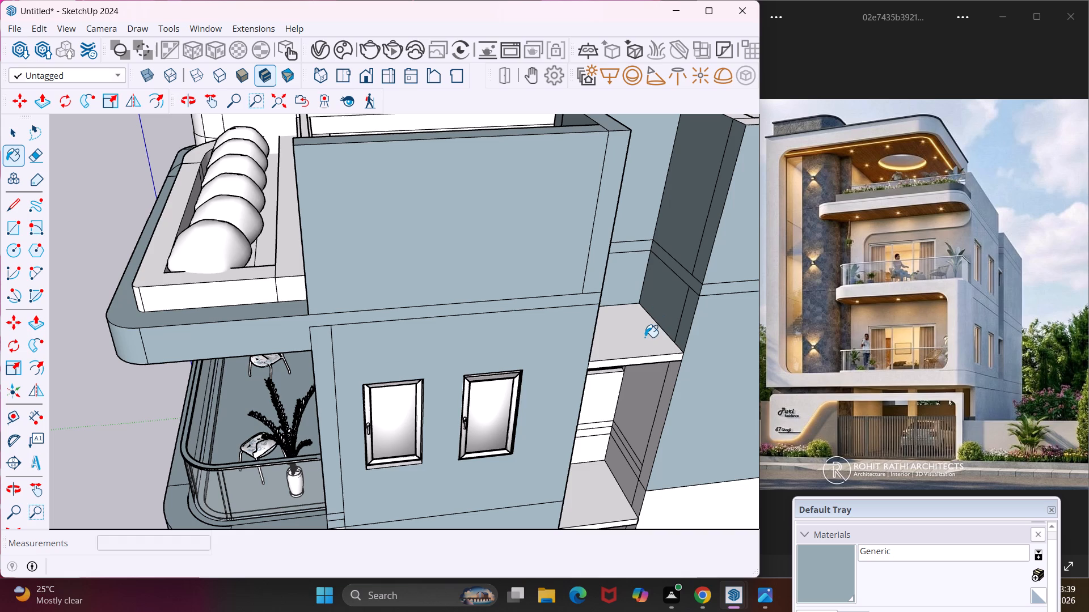
left_click(645, 337)
left_click(652, 364)
Paint the recess side wall below the upper ledge, the rear block's lower side wall and the lower ledge with Generic.
middle_click_drag(649, 359, 675, 240)
scroll(649, 359, "up", 1)
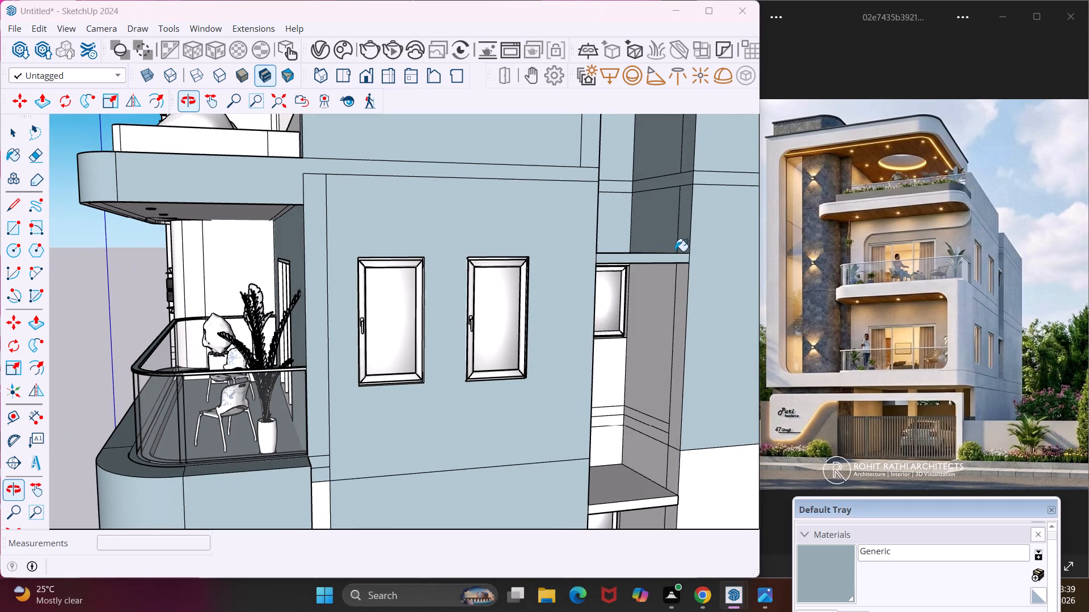
left_click(659, 307)
left_click(673, 321)
left_click(693, 465)
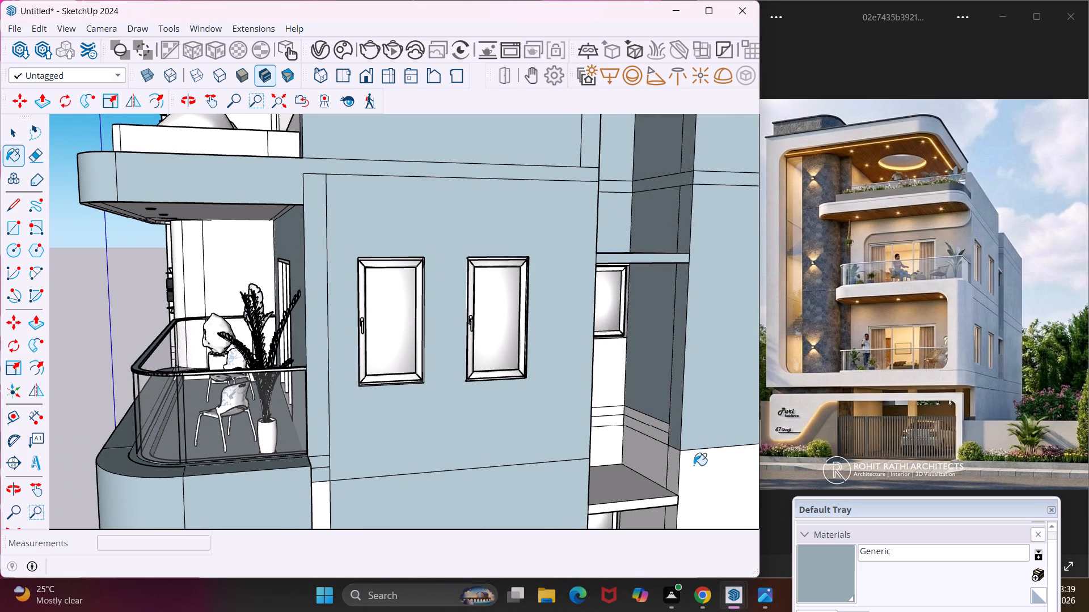
left_click(664, 467)
left_click(671, 467)
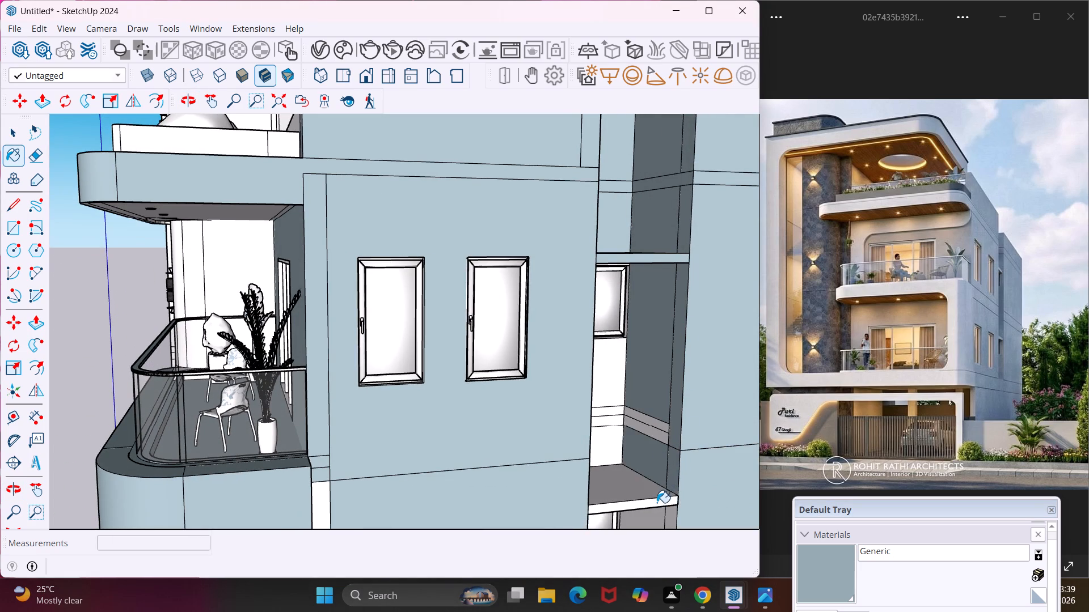
left_click(656, 502)
left_click(643, 492)
Paint the remaining floor bands and the back wall around the window between the two recess ledges with Generic.
left_click(662, 435)
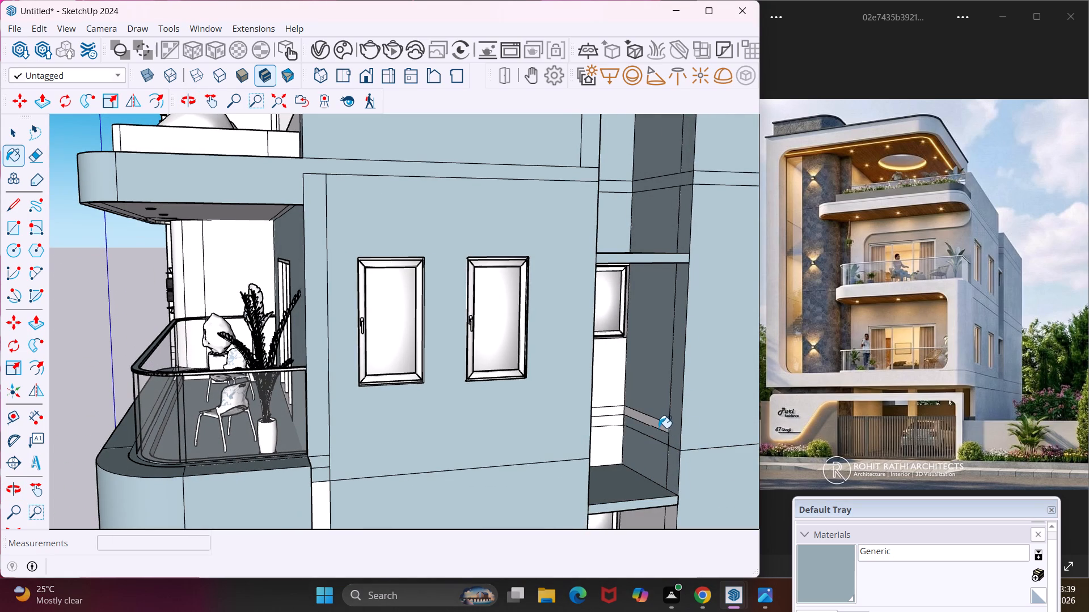
left_click(659, 428)
left_click(614, 416)
left_click(614, 423)
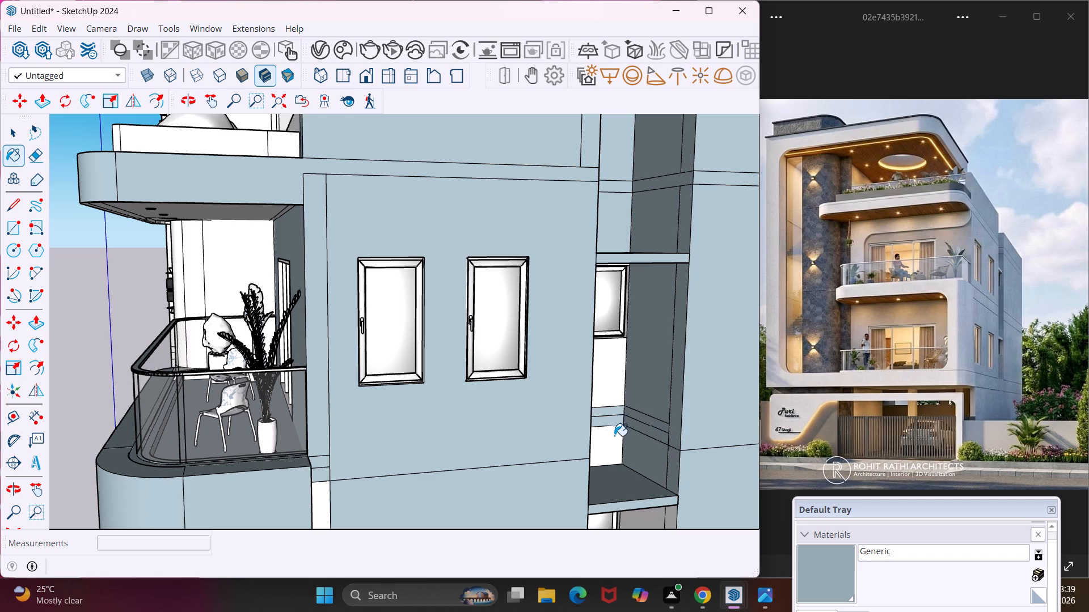
left_click(614, 436)
left_click(614, 389)
Paint the narrow side-wall strip beside the lower balcony's curved panel with Generic.
scroll(609, 387, "down", 3)
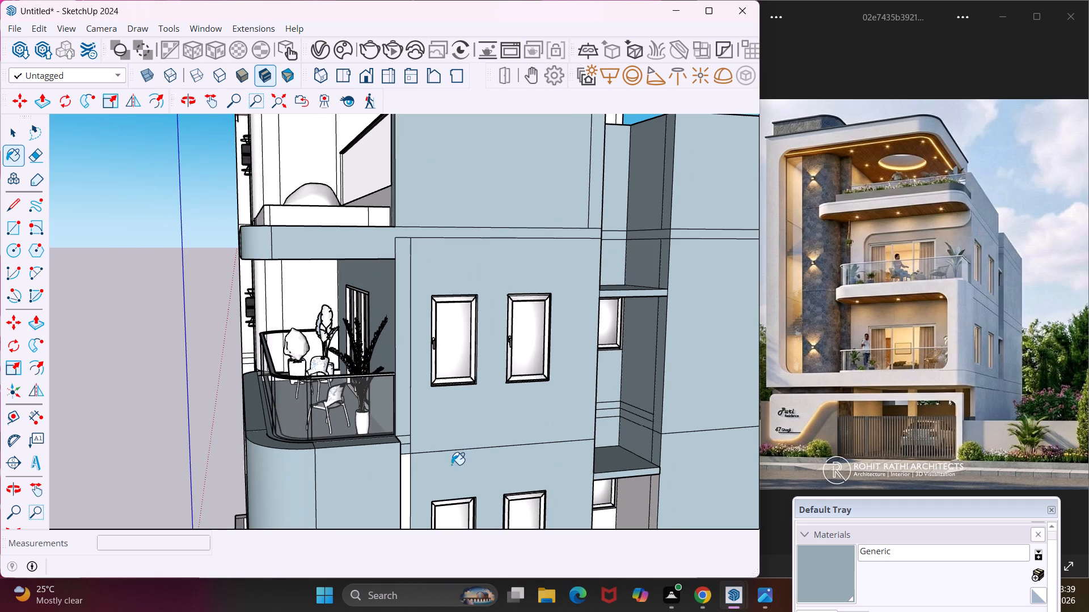
left_click(405, 484)
Paint the back wall and rear-side wall of the recess below the lower ledge with Generic.
scroll(464, 432, "down", 10)
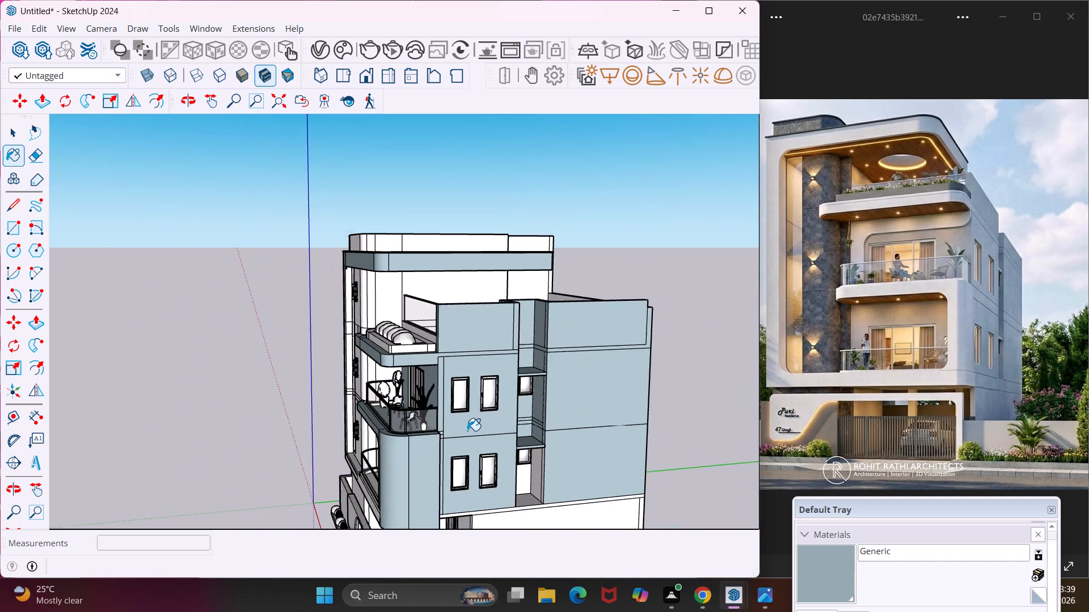
scroll(467, 431, "down", 3)
scroll(507, 474, "up", 9)
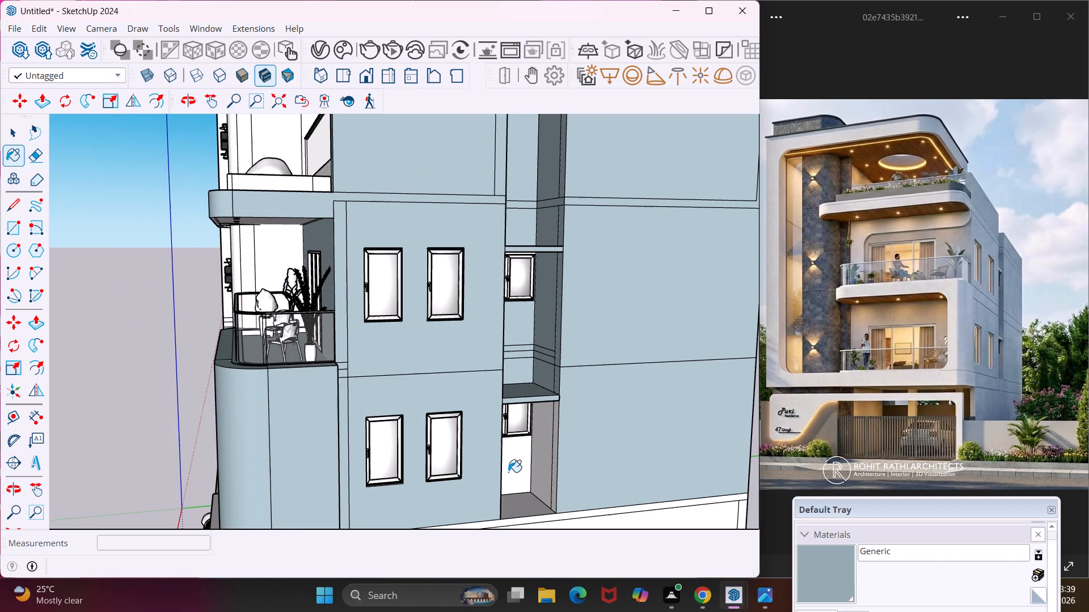
left_click(508, 472)
left_click(541, 470)
scroll(554, 462, "up", 3)
left_click(554, 461)
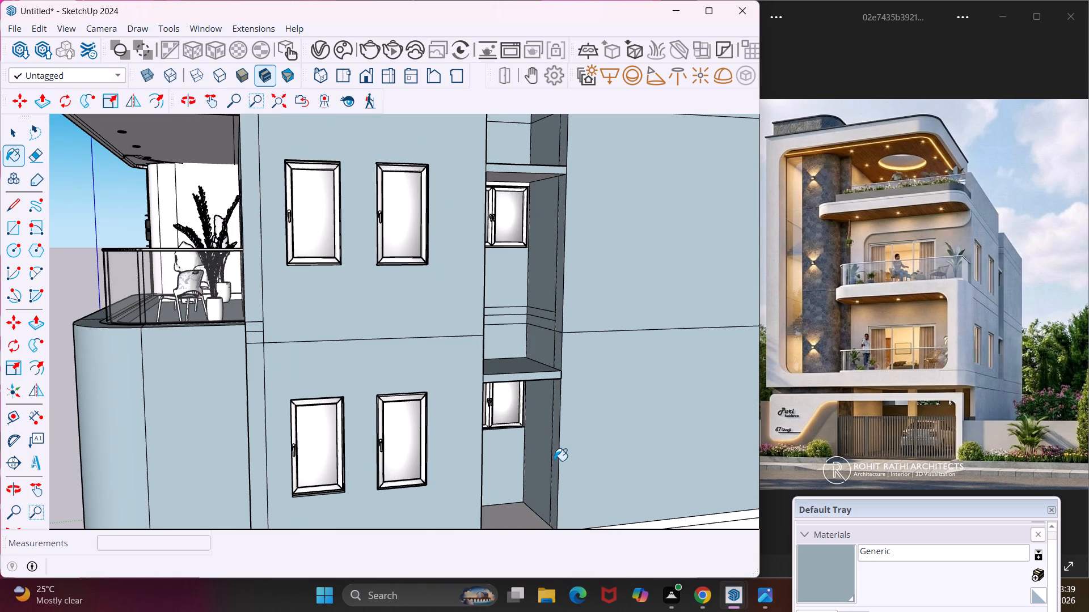
Paint the recess's front-side inner walls and floor bands, above and below the lower ledge, with Generic.
middle_click_drag(554, 460, 402, 412)
left_click(405, 403)
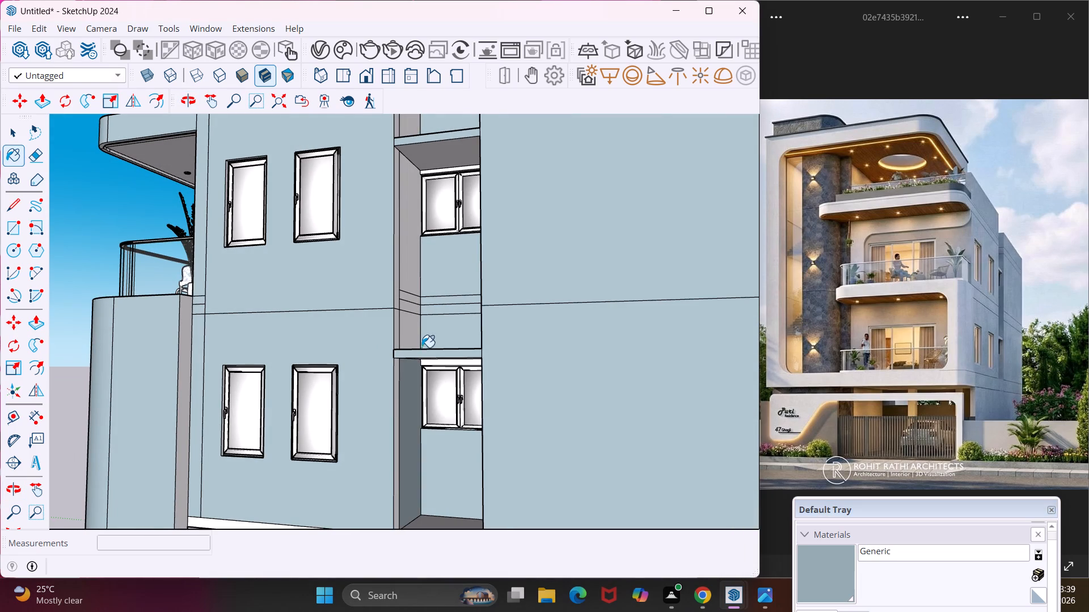
left_click(395, 327)
left_click(398, 297)
left_click(406, 277)
left_click(404, 314)
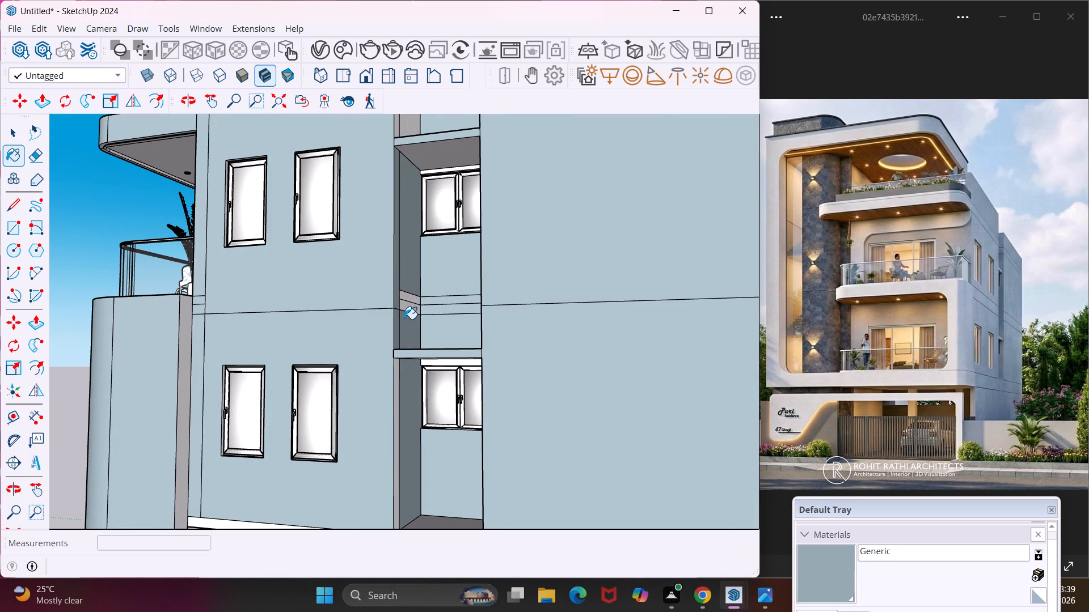
left_click(405, 310)
left_click(408, 299)
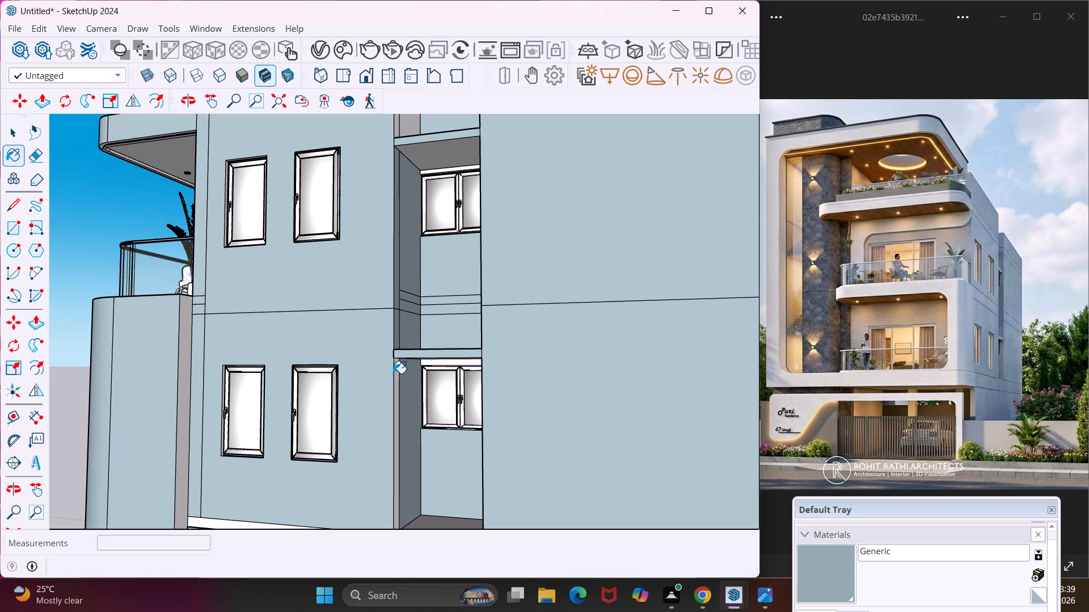
left_click(396, 379)
Paint the undersides of both recess ledges and the wall strips directly above the recess windows with Generic.
middle_click_drag(406, 368, 449, 270)
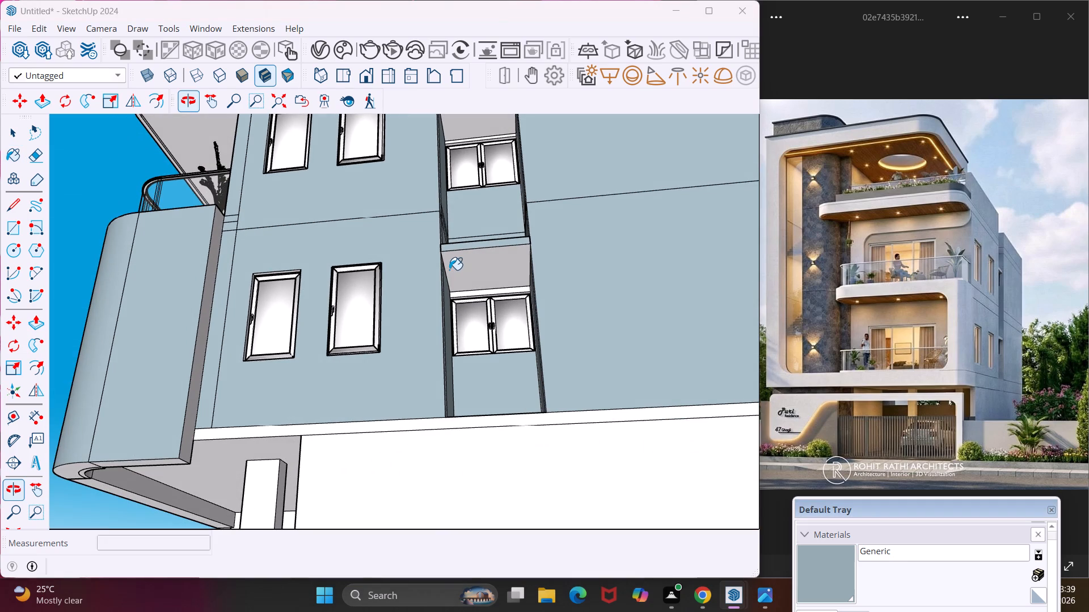
left_click(452, 264)
left_click(483, 126)
scroll(489, 133, "up", 1)
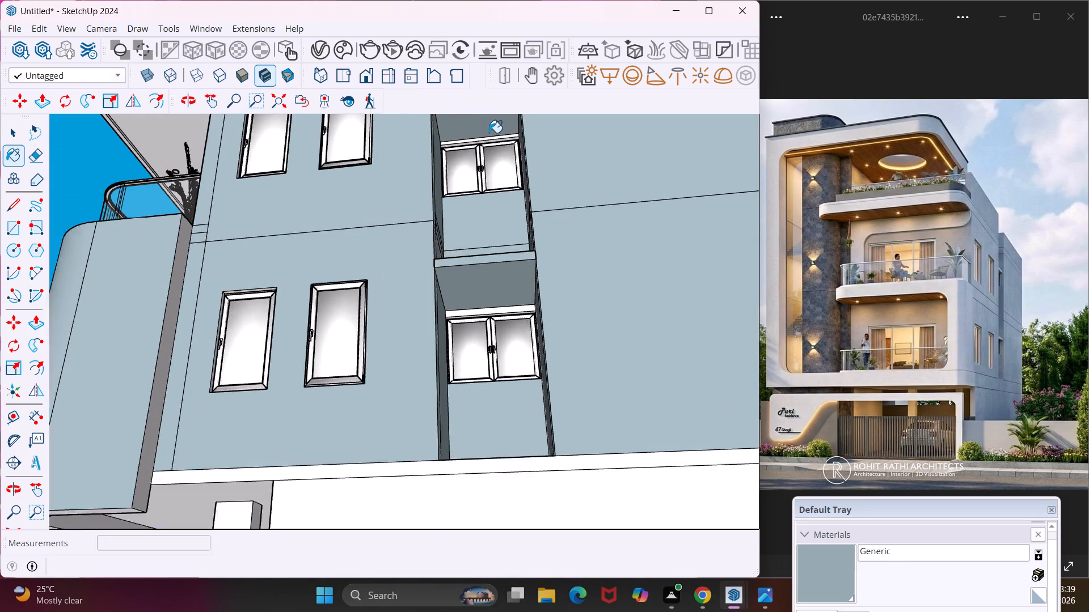
scroll(489, 133, "up", 4)
left_click(492, 141)
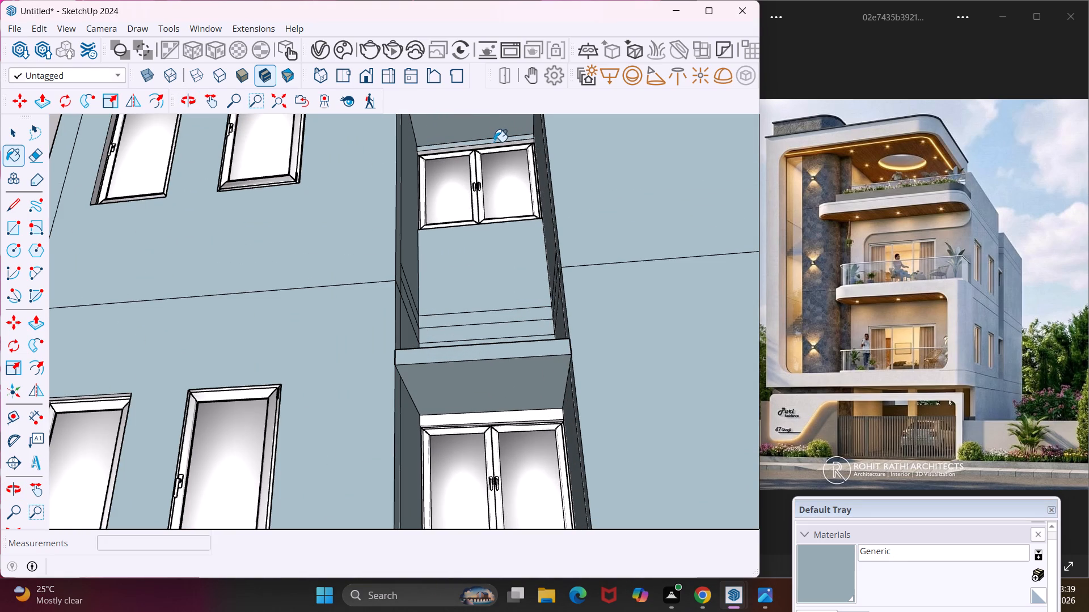
left_click(495, 144)
left_click(496, 147)
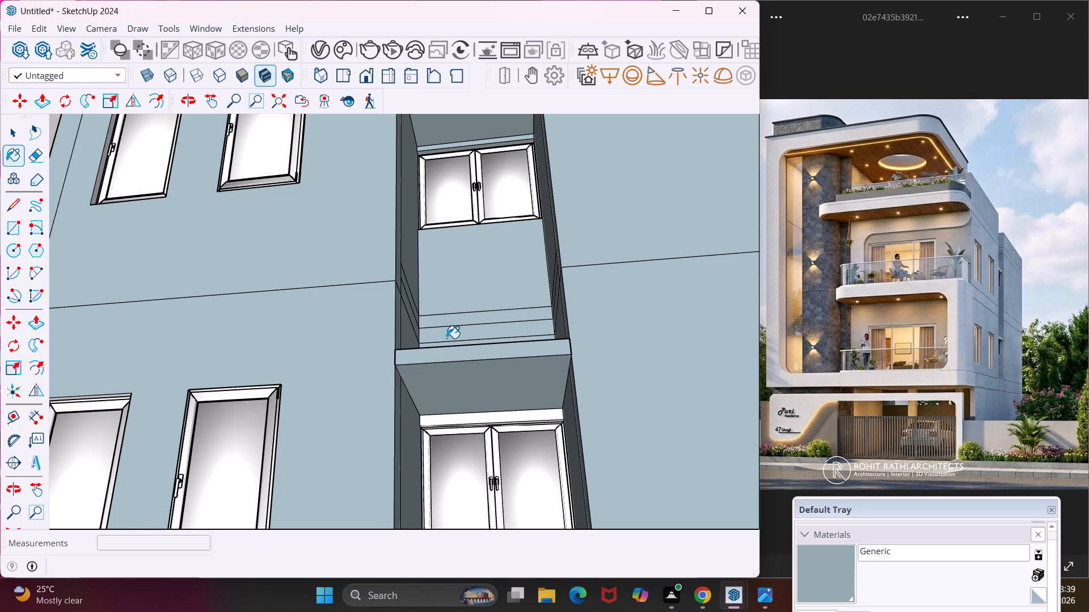
scroll(442, 354, "down", 3)
scroll(462, 405, "up", 3)
left_click(464, 405)
middle_click_drag(468, 406, 472, 391)
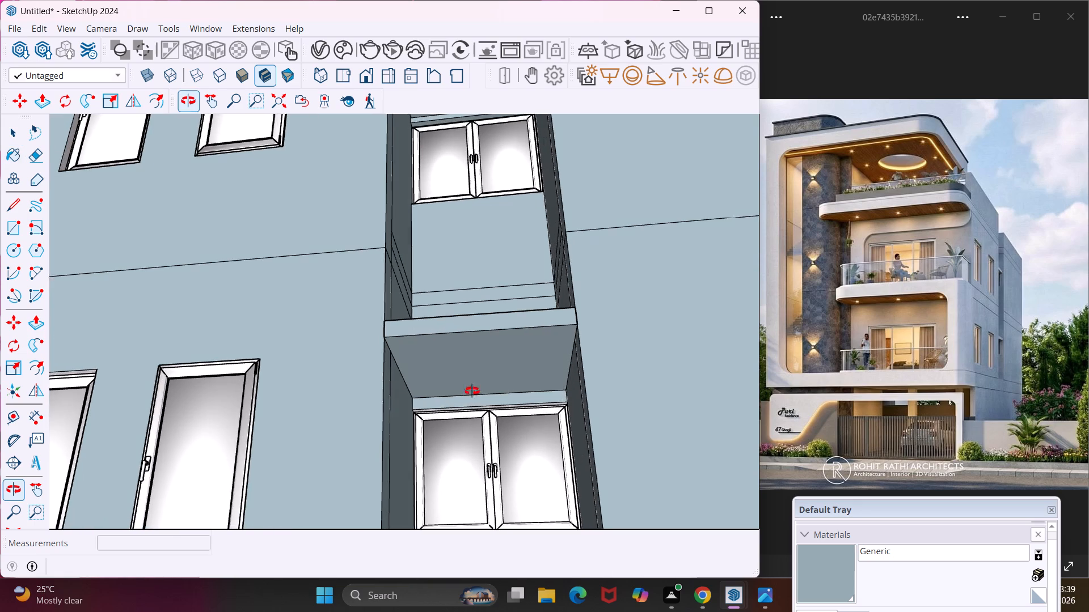
middle_click_drag(472, 391, 483, 359)
scroll(490, 346, "up", 5)
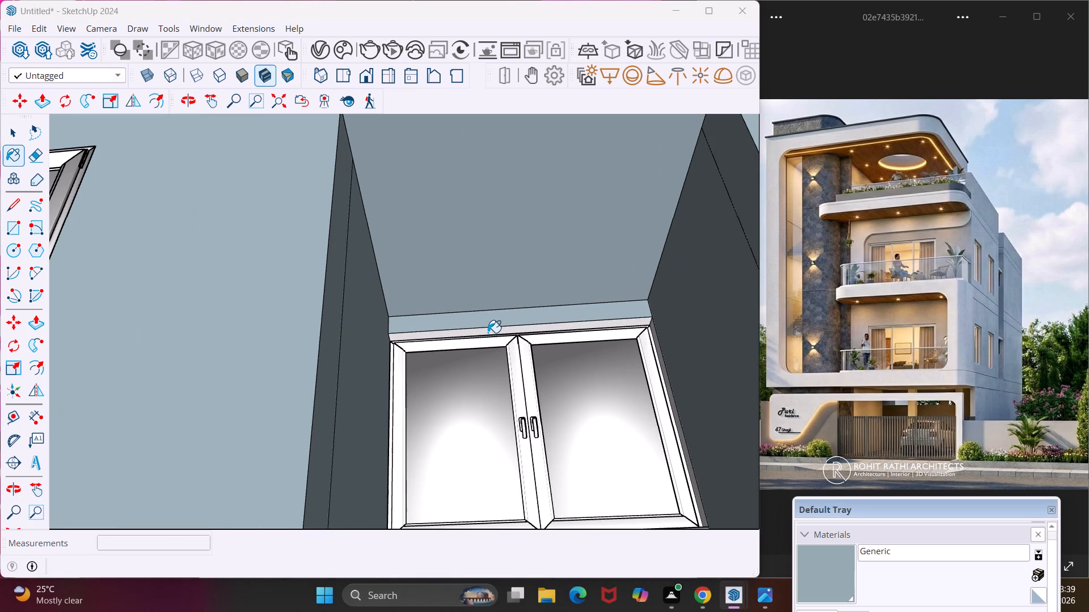
left_click(488, 330)
Paint the ground-floor side wall and the horizontal slab band above it with Generic.
scroll(489, 330, "down", 14)
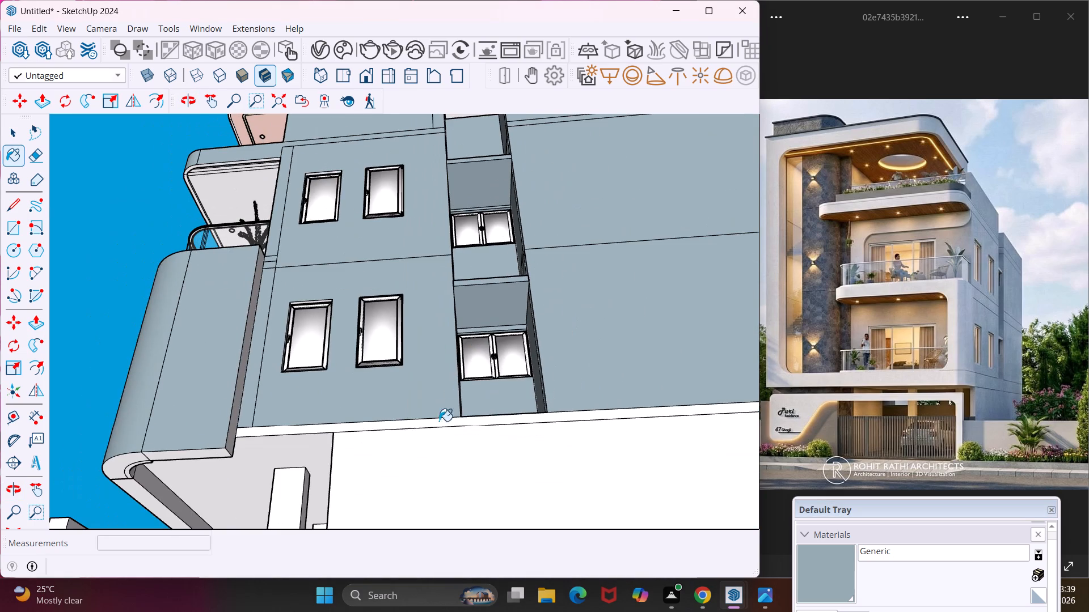
left_click(432, 450)
left_click(384, 427)
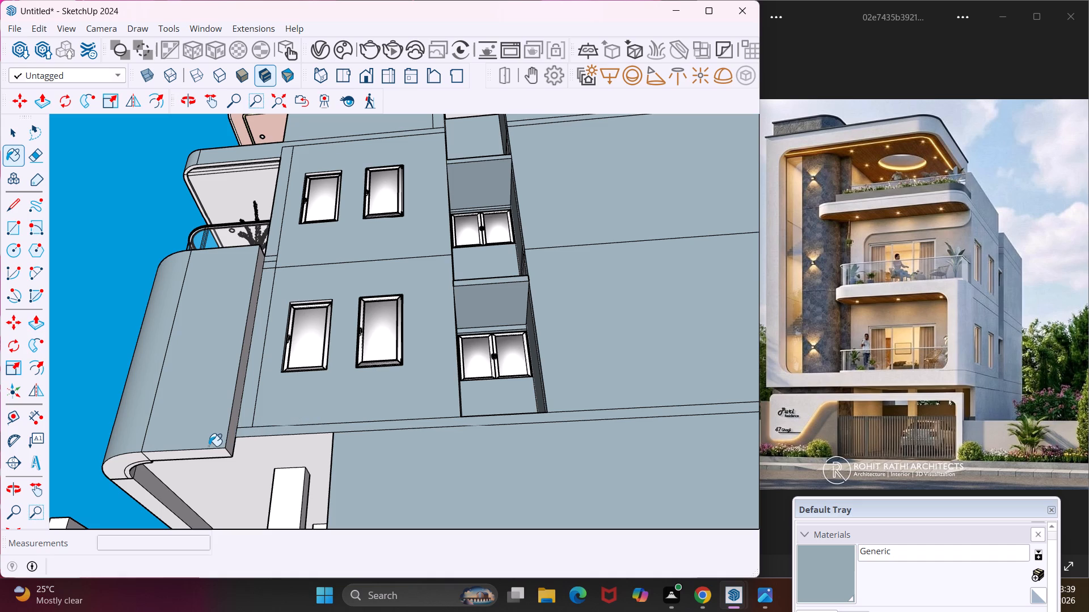
Paint the lower balcony curved panel's rear edge and the underside of its rounded corner with Generic.
left_click(233, 427)
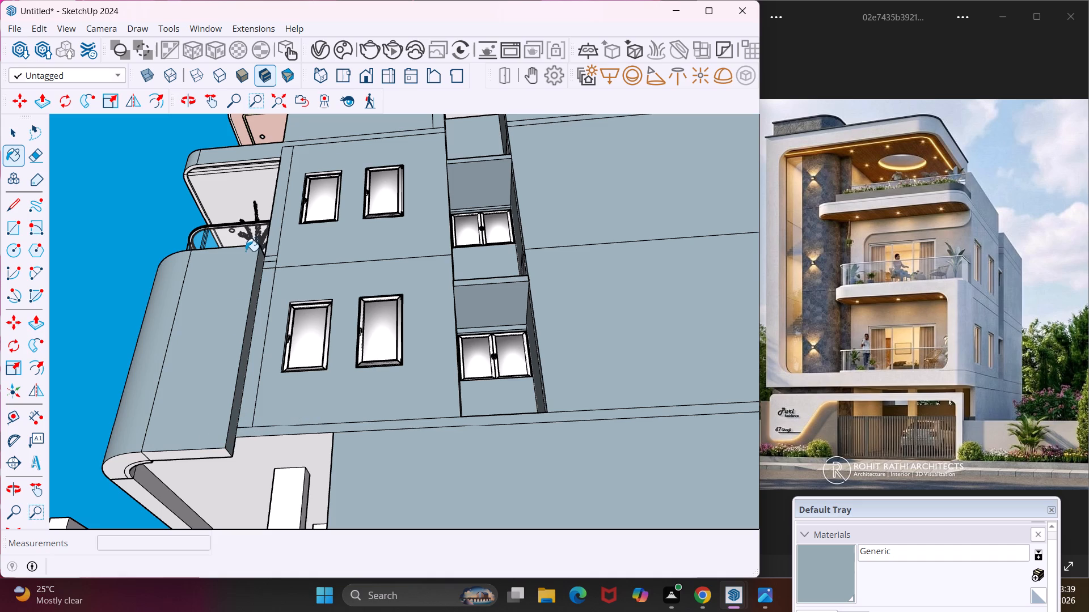
middle_click_drag(220, 316, 548, 314)
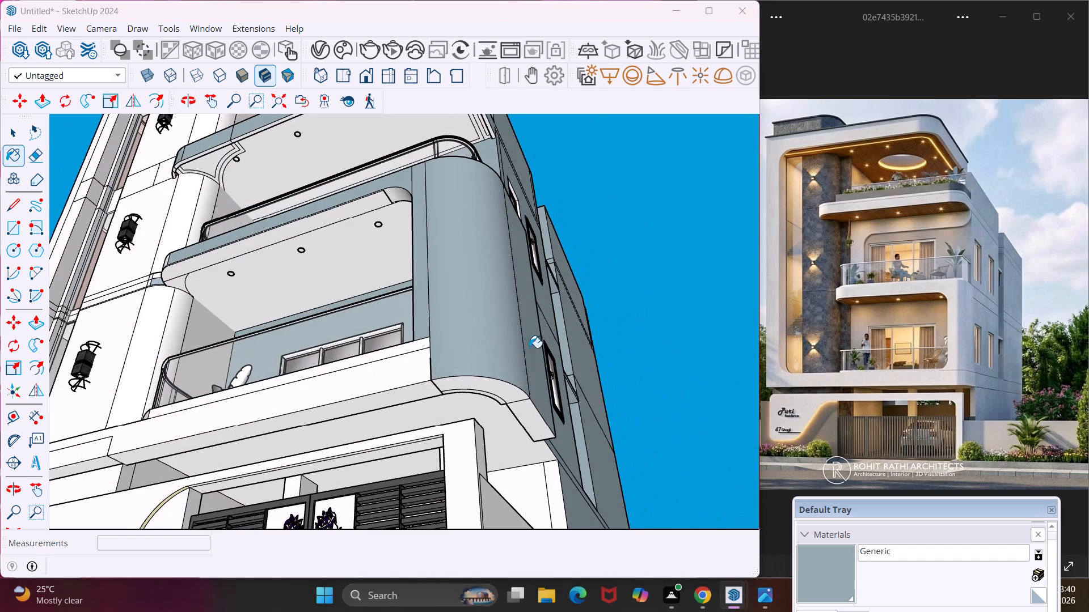
scroll(507, 409, "up", 5)
left_click(489, 376)
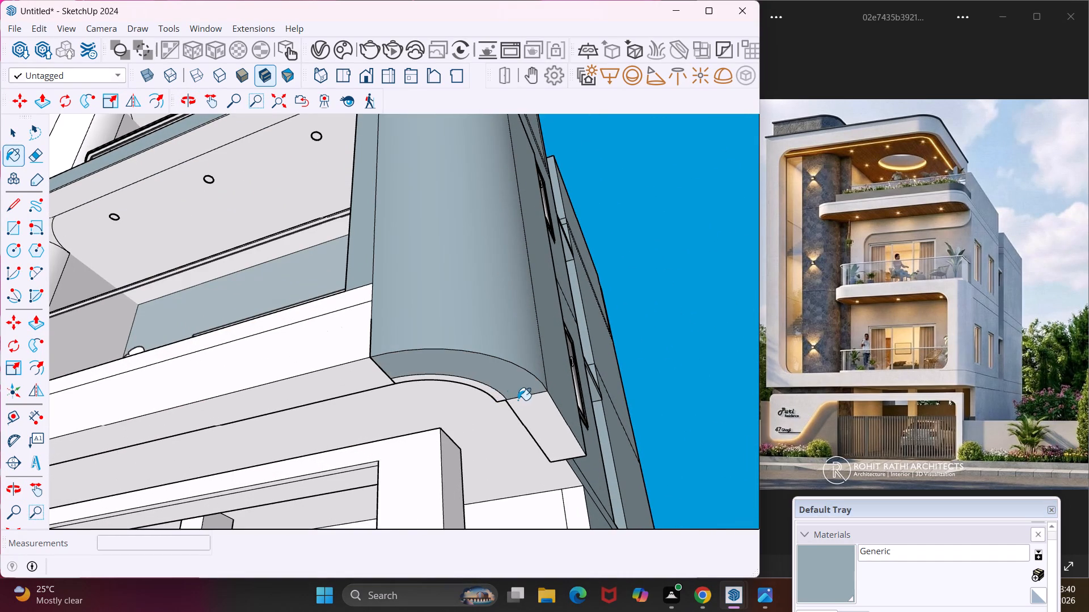
left_click(546, 424)
left_click(496, 400)
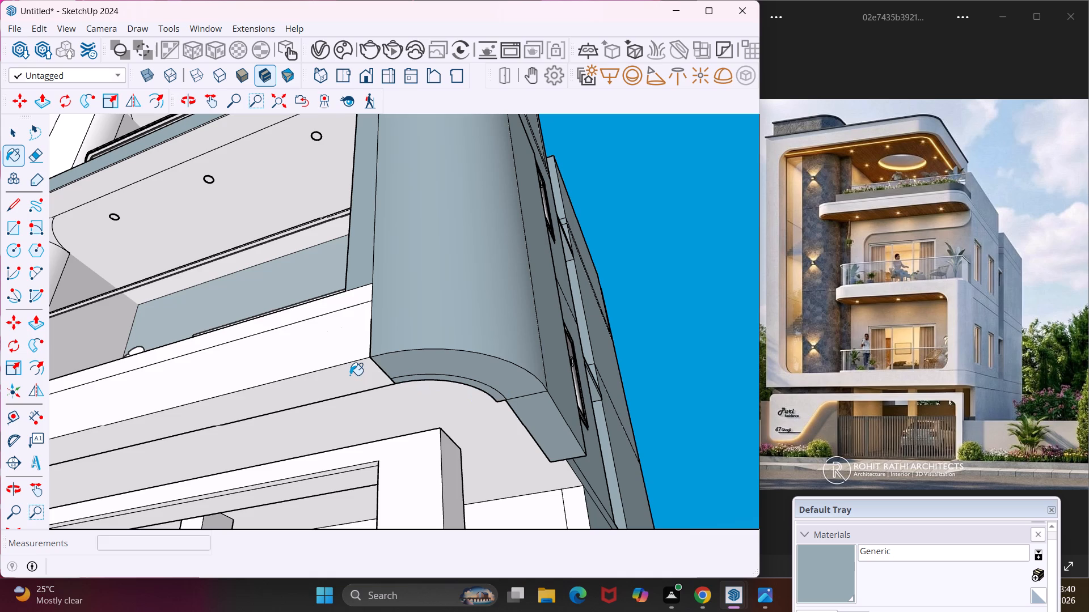
Paint the white bands along the lower balcony's front slab edge with Generic.
left_click(350, 374)
left_click(358, 335)
middle_click_drag(358, 334, 543, 449)
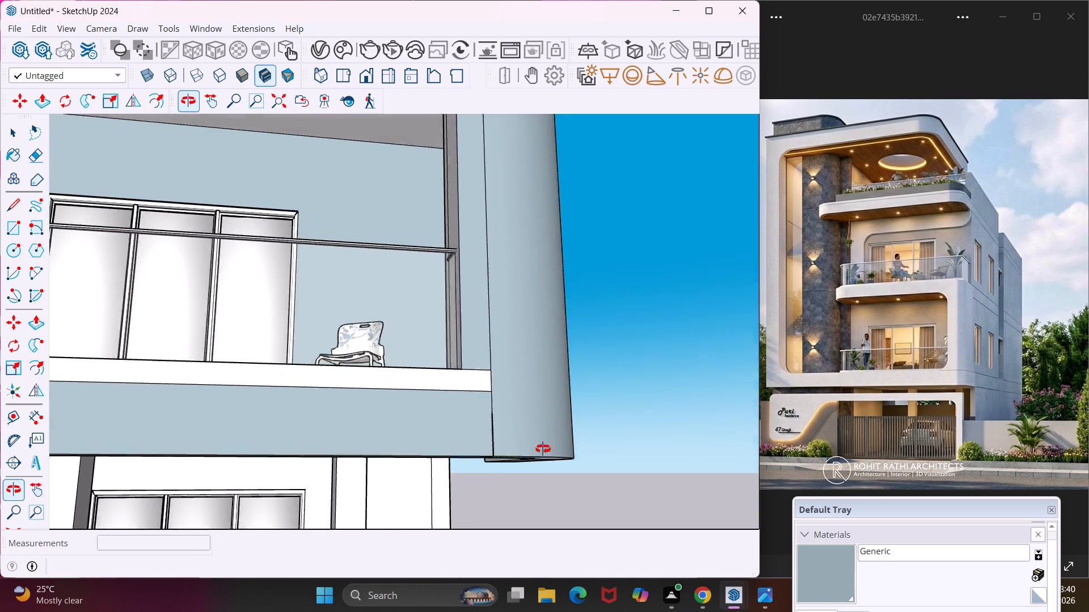
middle_click_drag(543, 449, 574, 470)
scroll(543, 456, "down", 3)
left_click(500, 409)
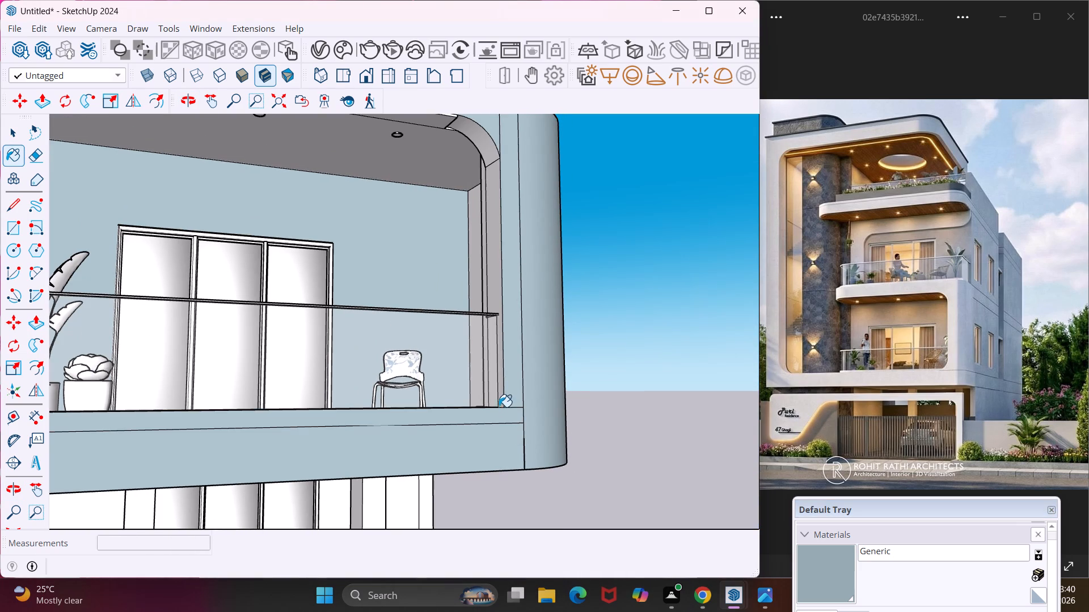
Paint the lower balcony opening's inner frame with Generic: side jamb, rounded upper corner, underside and narrow inner strip.
left_click(500, 273)
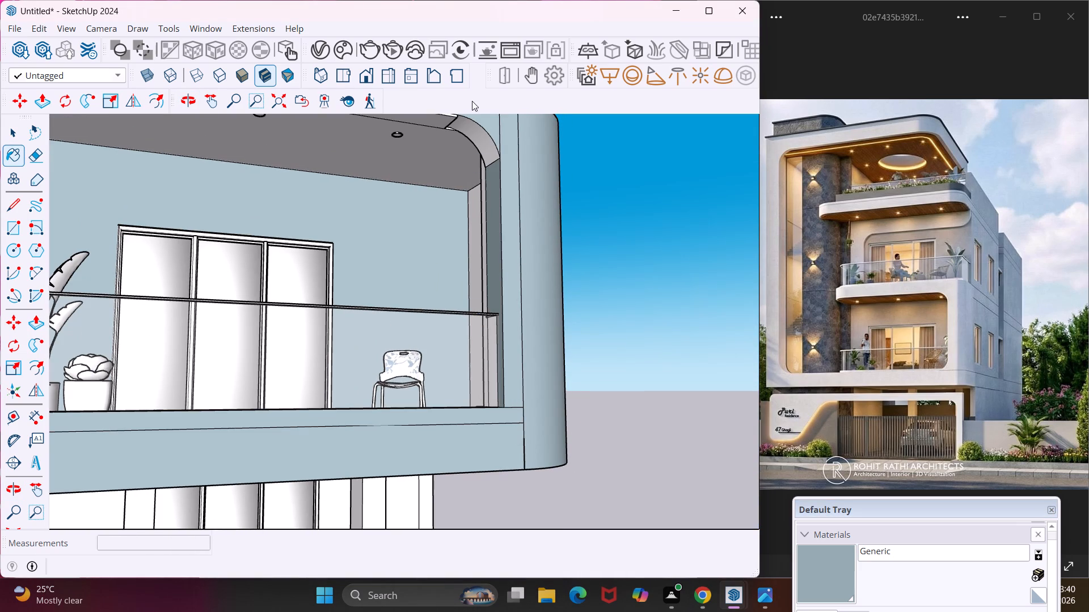
left_click(479, 132)
middle_click_drag(479, 133, 580, 198)
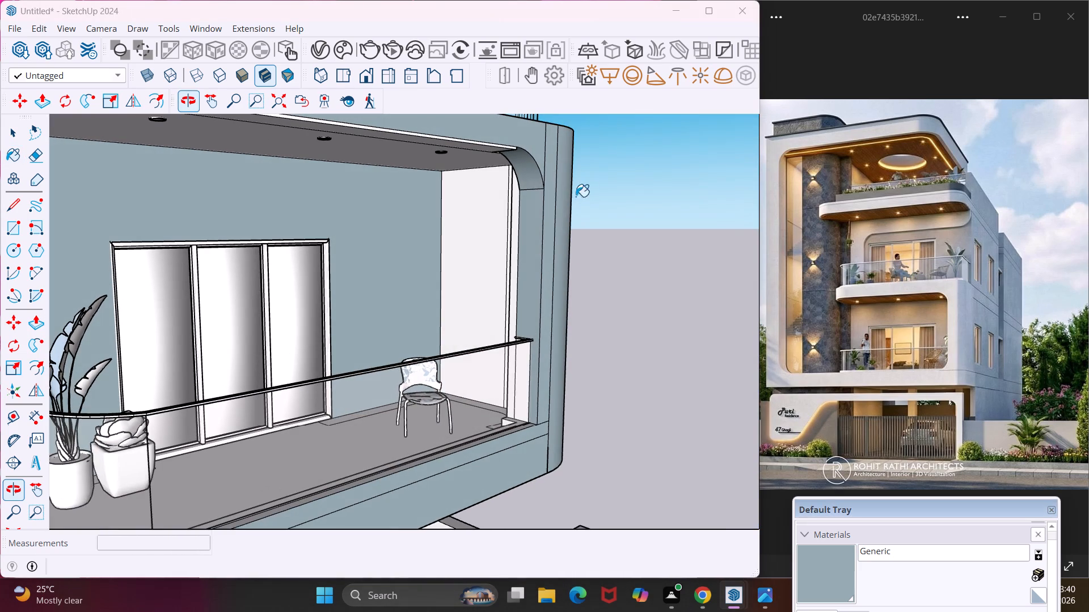
scroll(499, 151, "up", 3)
middle_click_drag(499, 151, 568, 147)
left_click(525, 146)
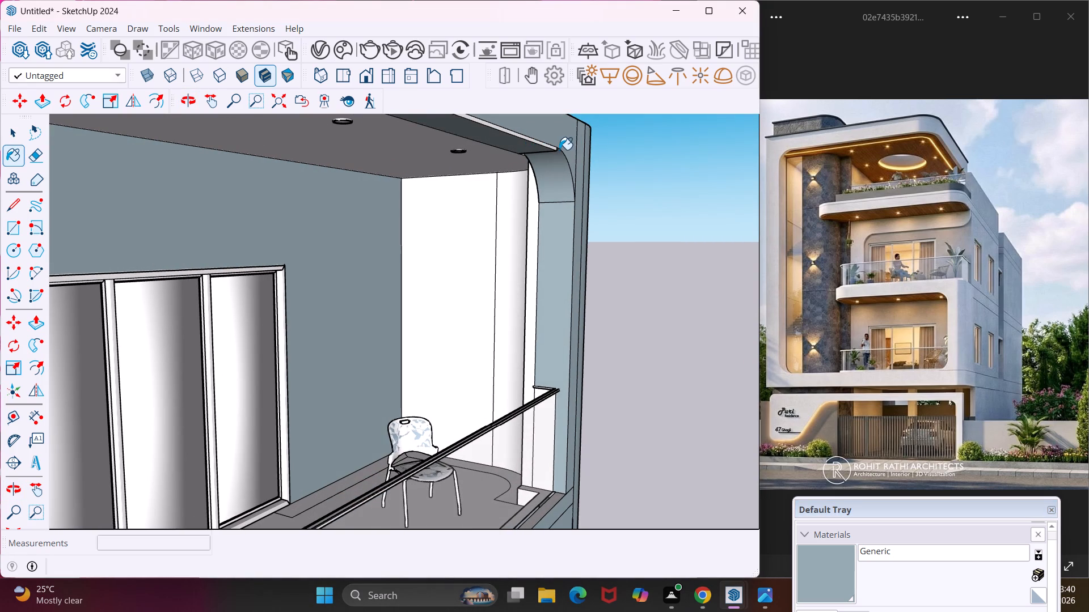
scroll(555, 138, "up", 5)
left_click(548, 153)
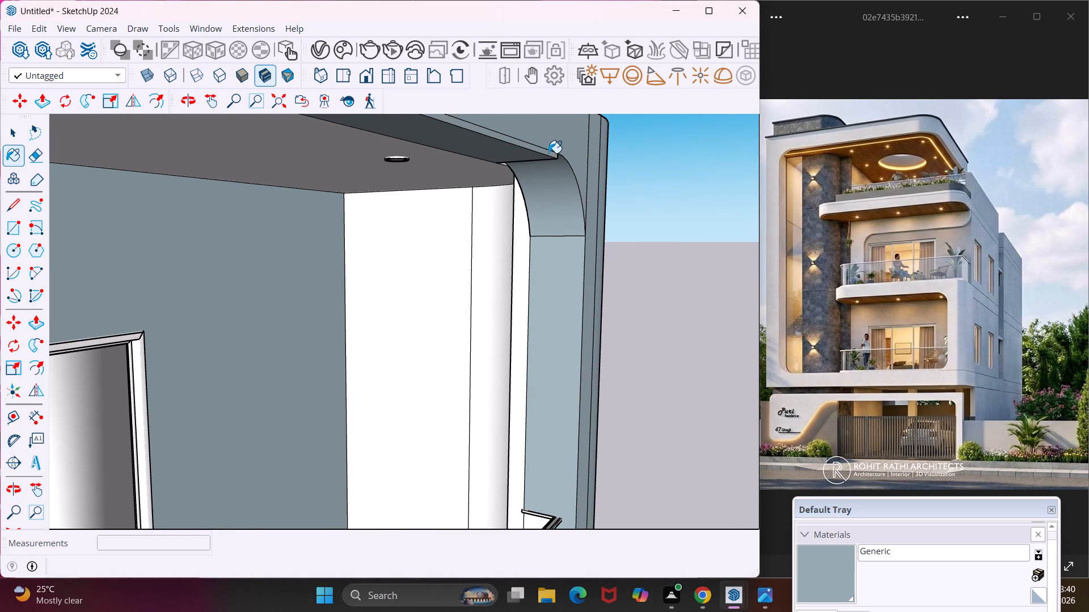
scroll(548, 153, "down", 7)
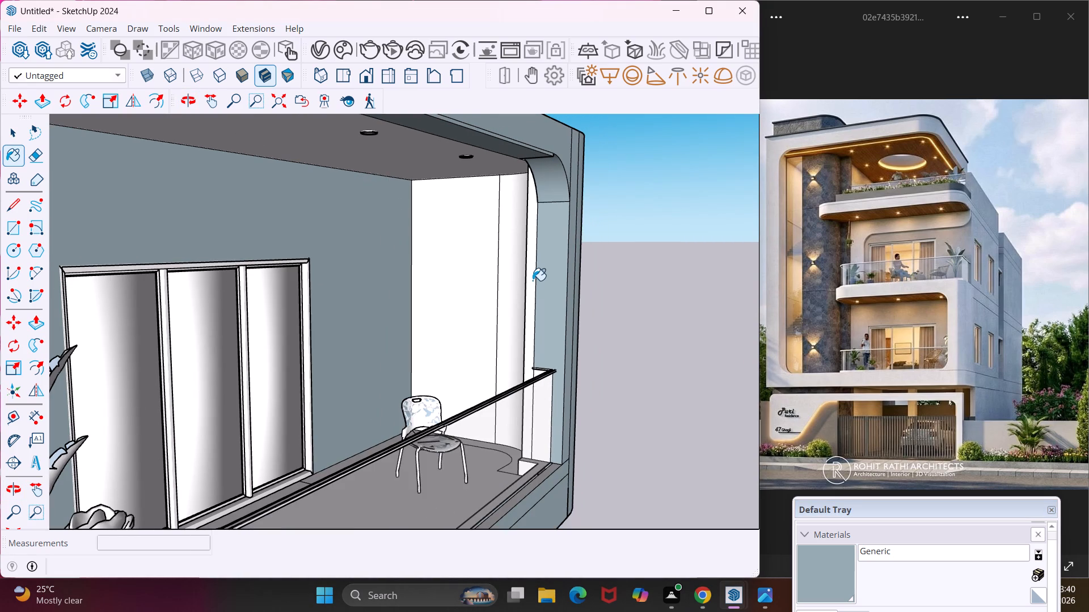
left_click(533, 280)
Paint the jamb face behind the lower balcony's railing end and the small curb at its base with Generic.
middle_click_drag(544, 375, 572, 393)
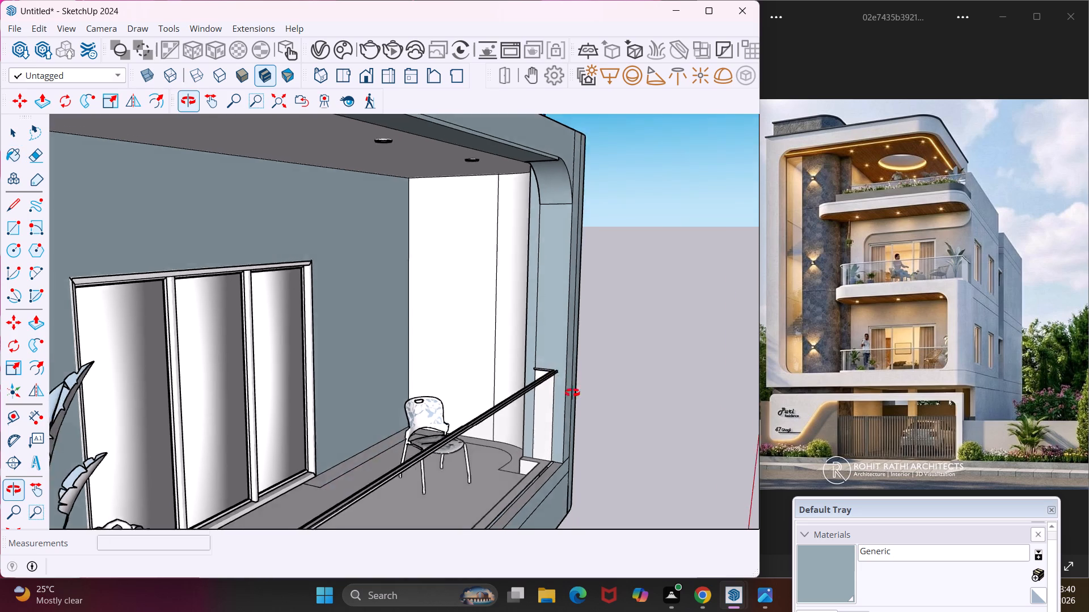
middle_click_drag(572, 393, 614, 423)
scroll(541, 380, "up", 2)
left_click(547, 383)
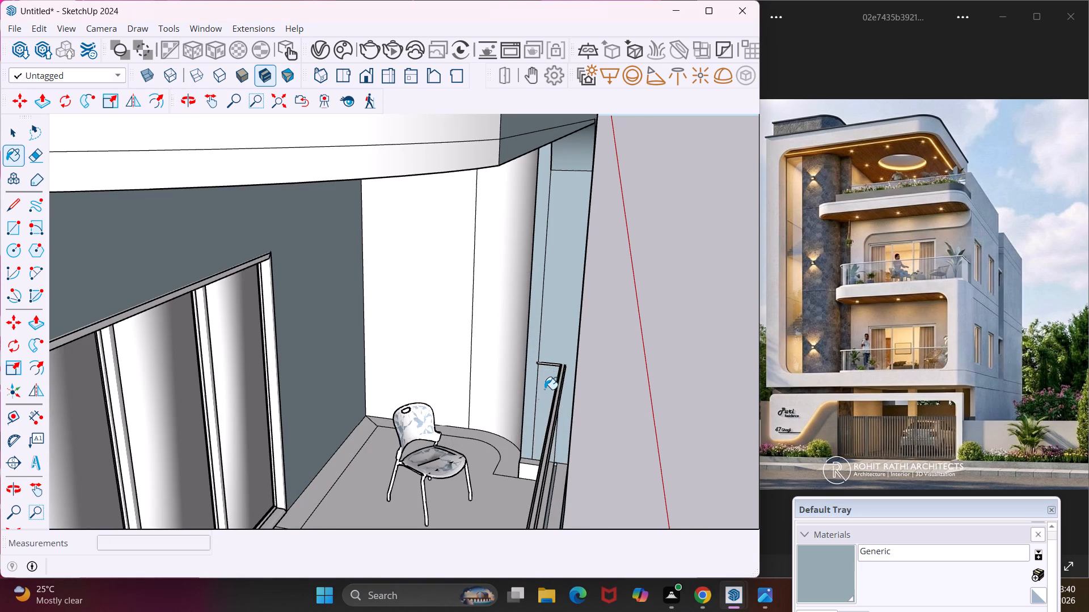
left_click(529, 467)
left_click(526, 456)
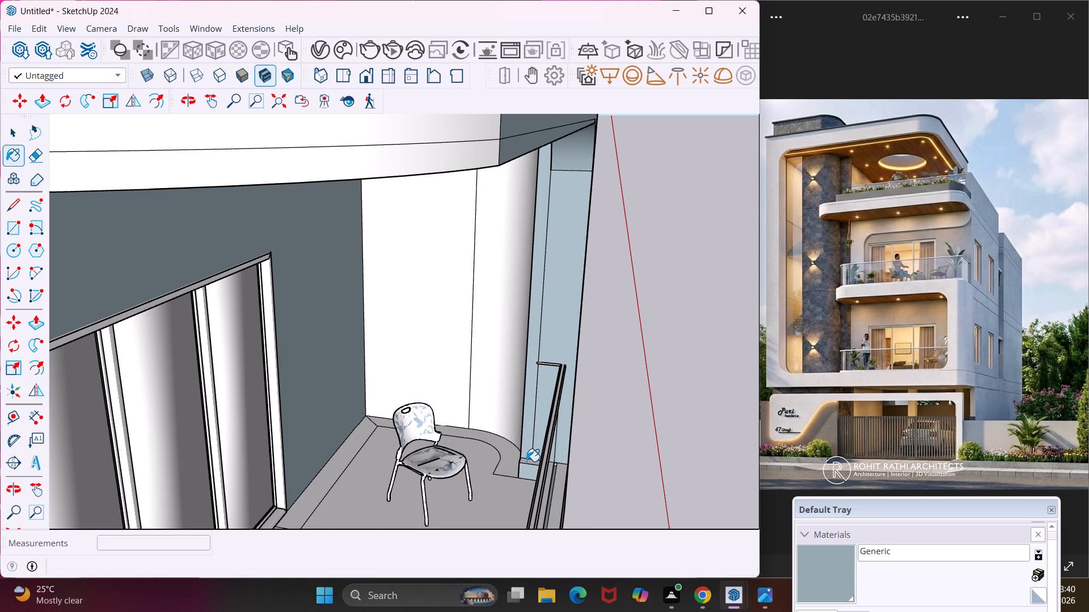
left_click(526, 461)
Paint the lower balcony's floor, its border strips and the flat and curved side walls with Generic.
scroll(529, 462, "up", 3)
left_click(501, 479)
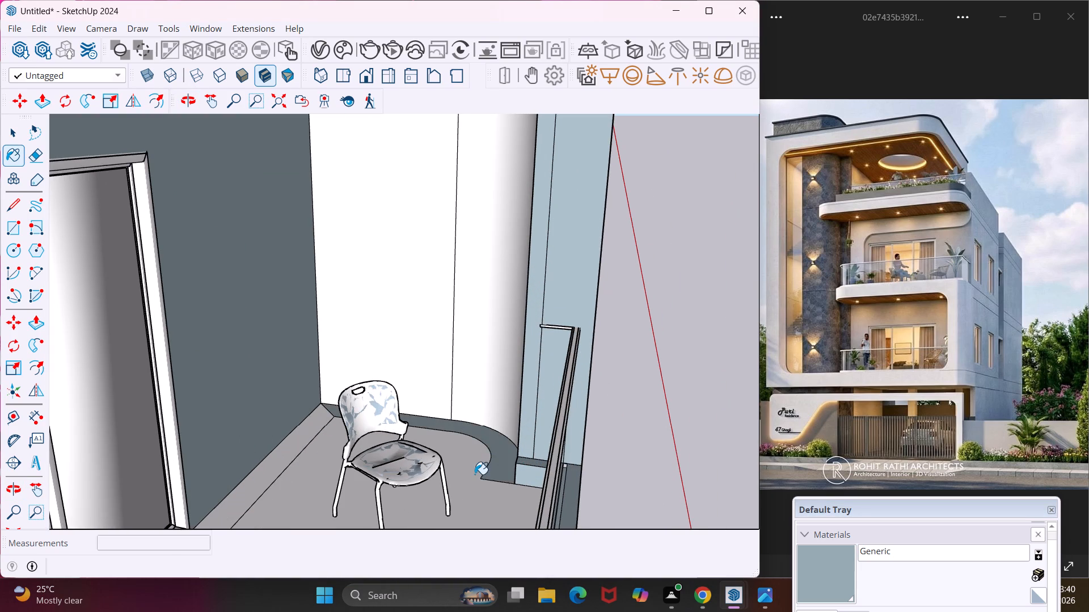
left_click(474, 474)
left_click(494, 382)
left_click(439, 333)
left_click(295, 443)
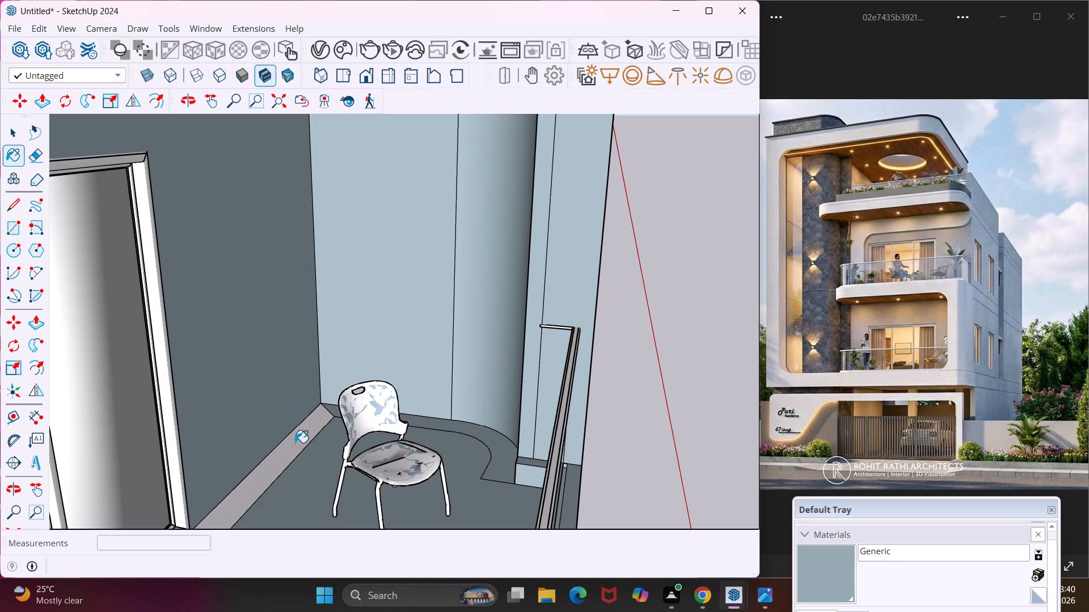
Paint the front gate wall's curved panel, its top face and its rounded end corner with Generic.
scroll(291, 418, "down", 3)
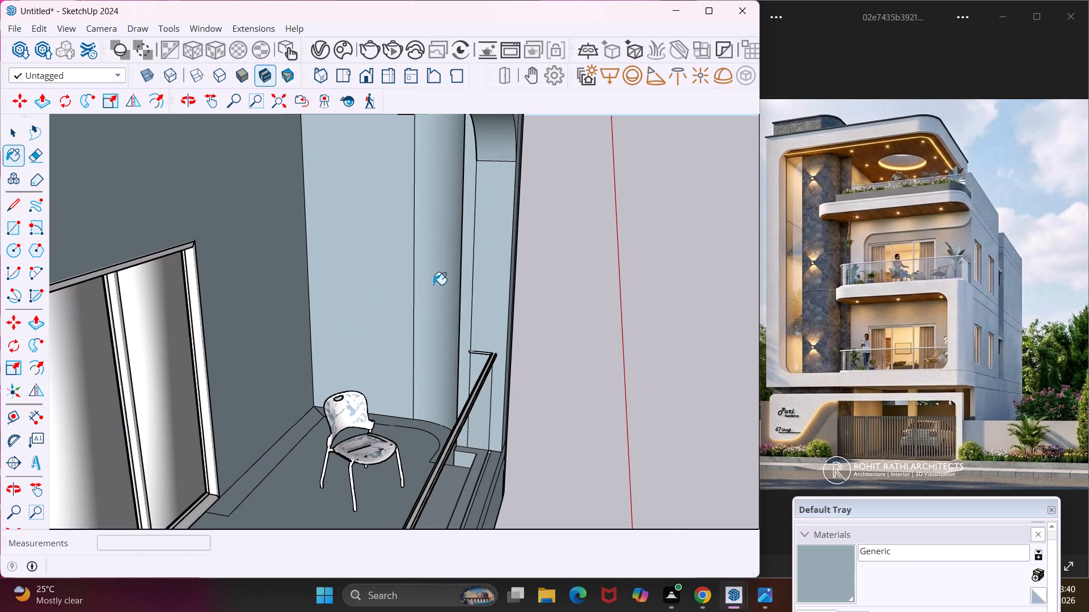
middle_click_drag(433, 284, 301, 308)
scroll(301, 308, "down", 14)
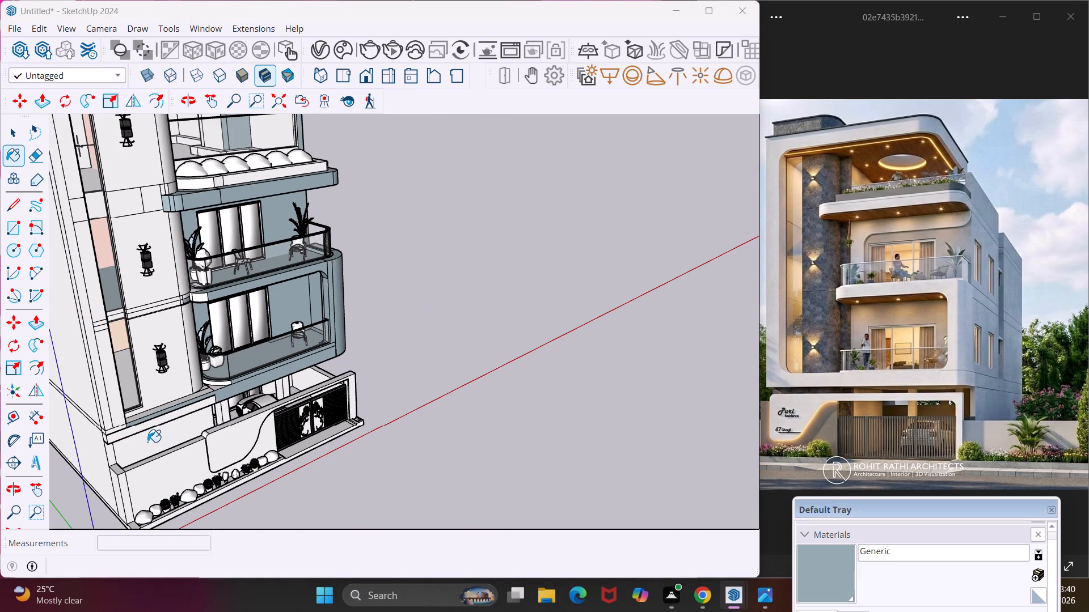
scroll(225, 441, "up", 4)
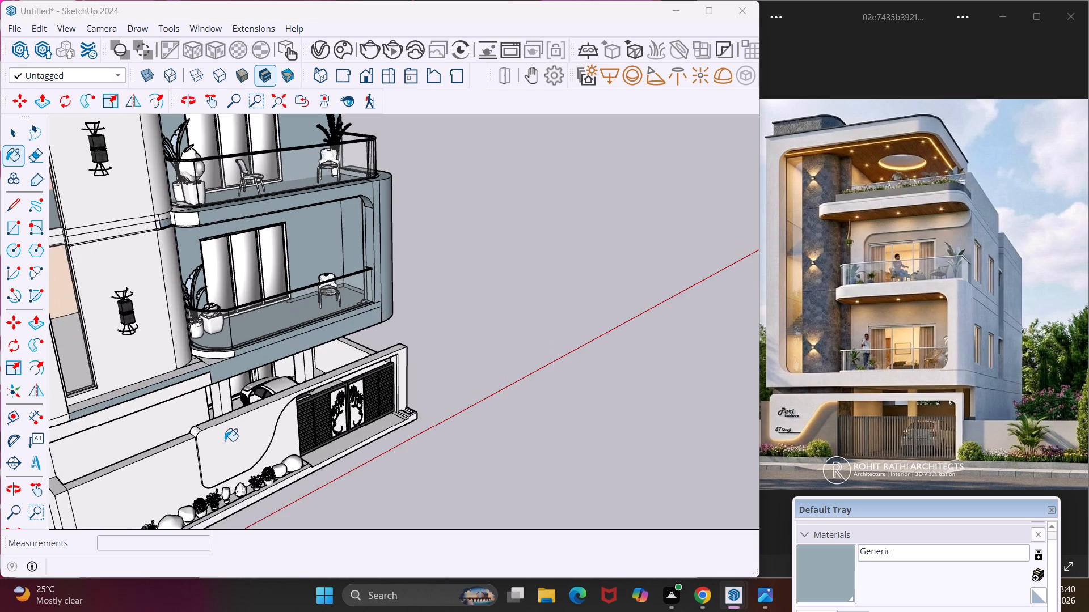
left_click(225, 441)
scroll(246, 430, "up", 5)
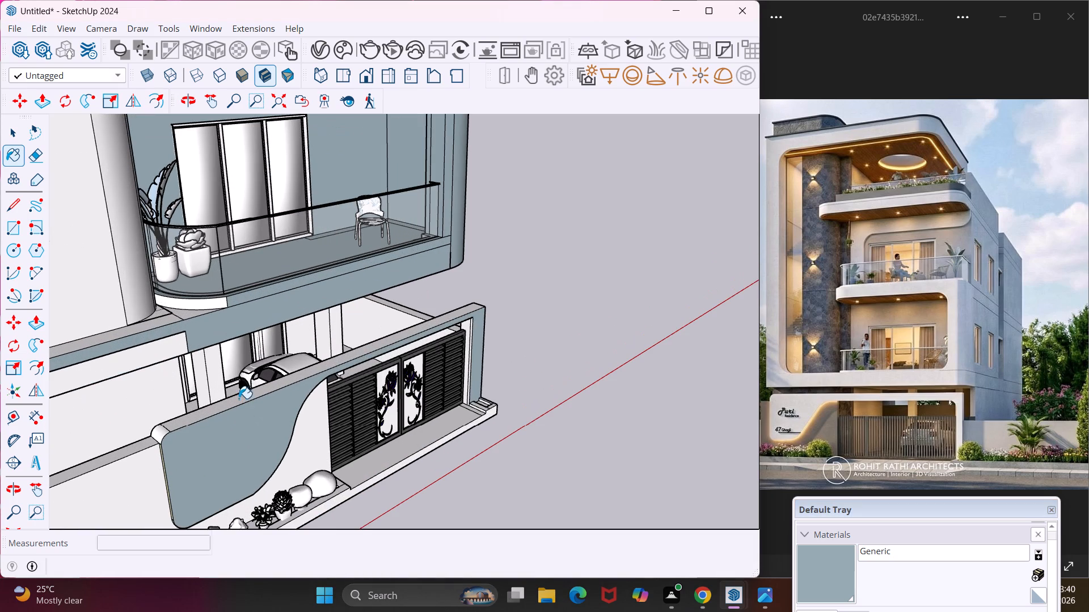
left_click(239, 398)
left_click(162, 433)
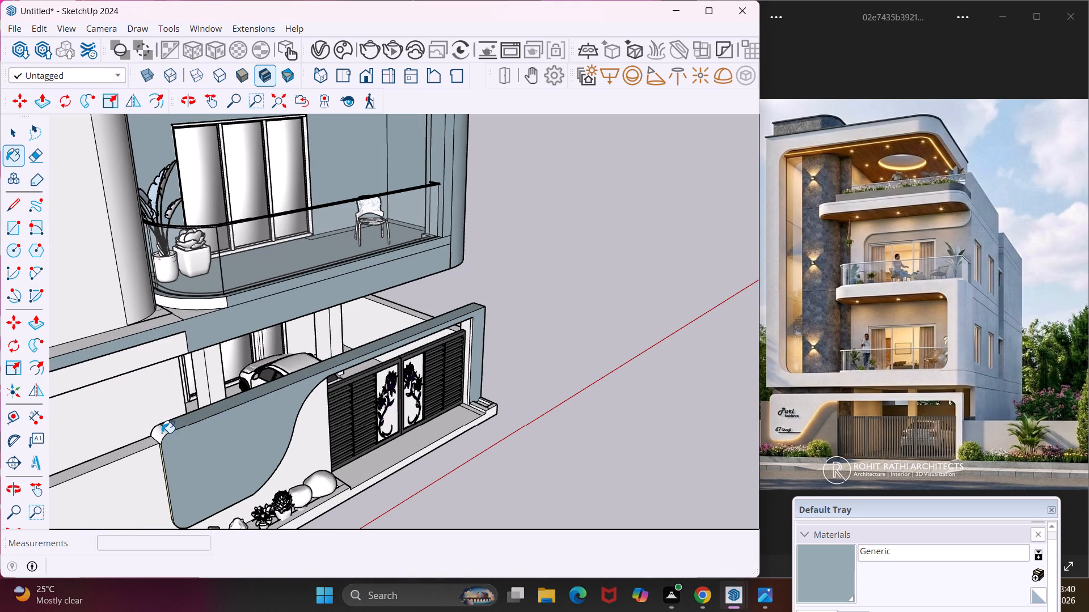
Paint the inner faces of the gate frame's end post and the undersides of its top beam with Generic.
scroll(483, 330, "up", 11)
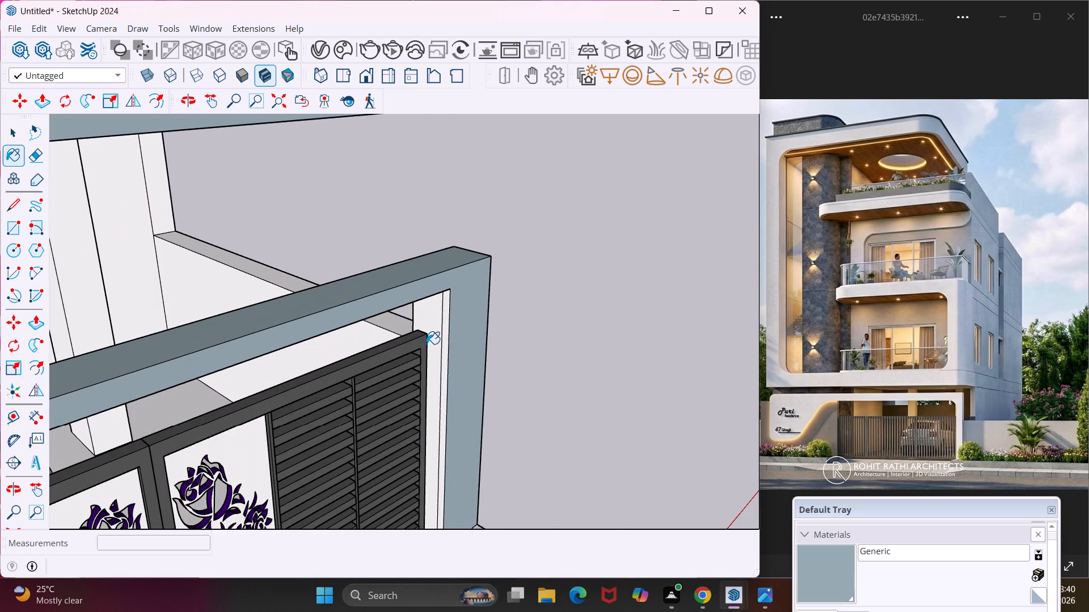
left_click(435, 326)
left_click(446, 326)
middle_click_drag(446, 324, 466, 280)
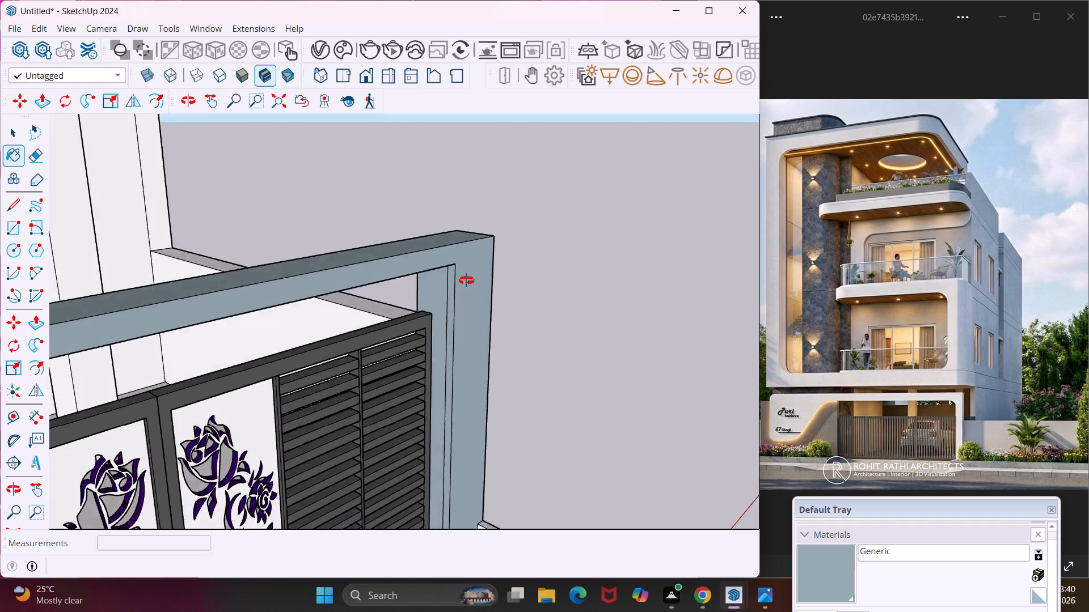
middle_click_drag(466, 280, 529, 230)
scroll(481, 213, "up", 3)
left_click(476, 195)
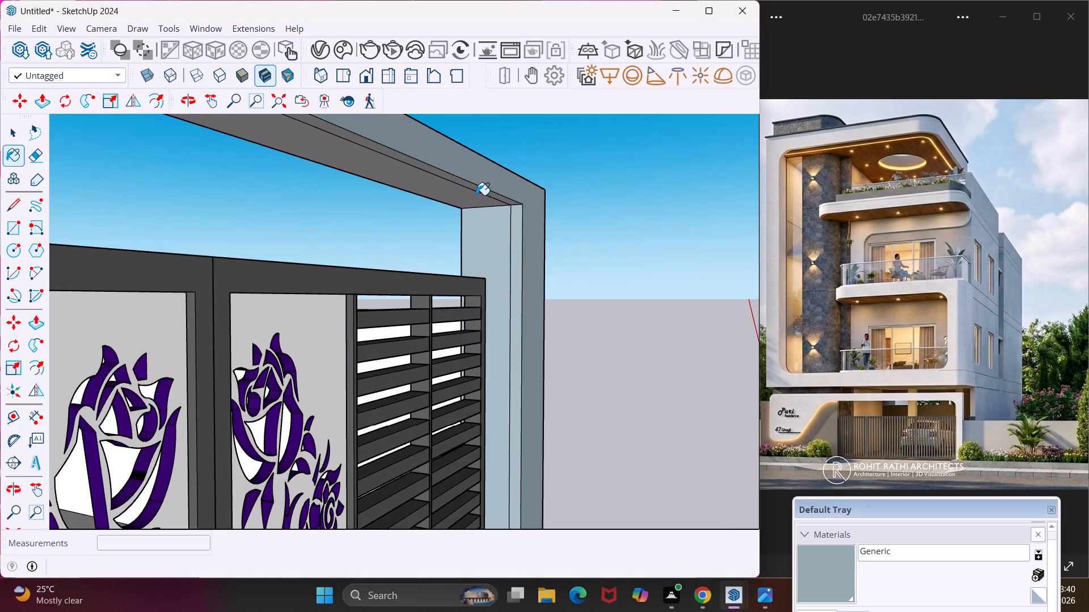
scroll(492, 200, "up", 3)
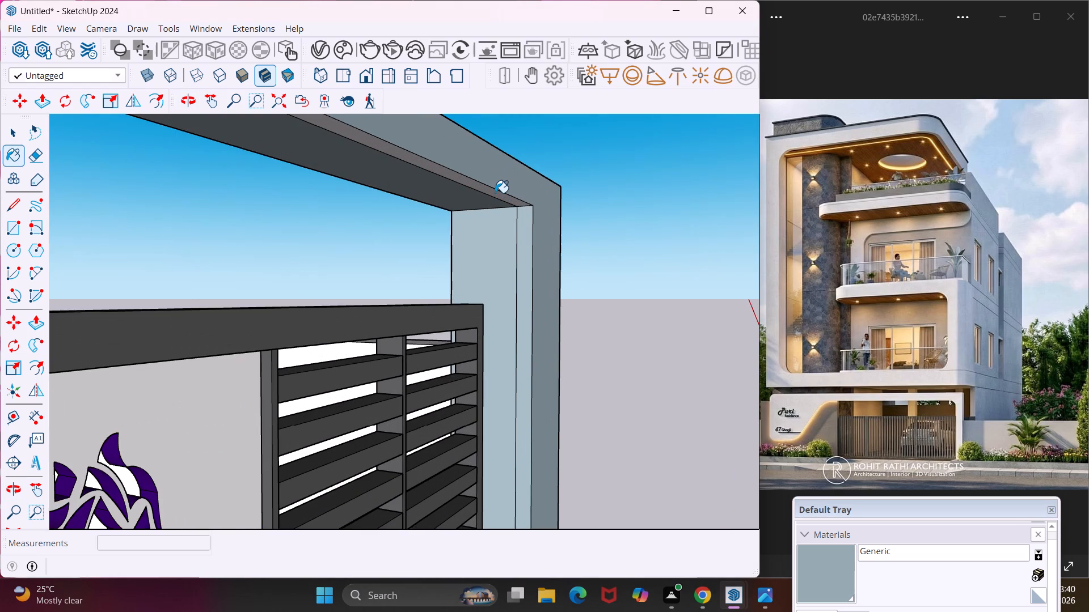
left_click(495, 193)
Paint the faces of the carport column behind the gate and the ground-floor wall behind it with Generic.
middle_click_drag(517, 200, 451, 322)
scroll(436, 294, "down", 3)
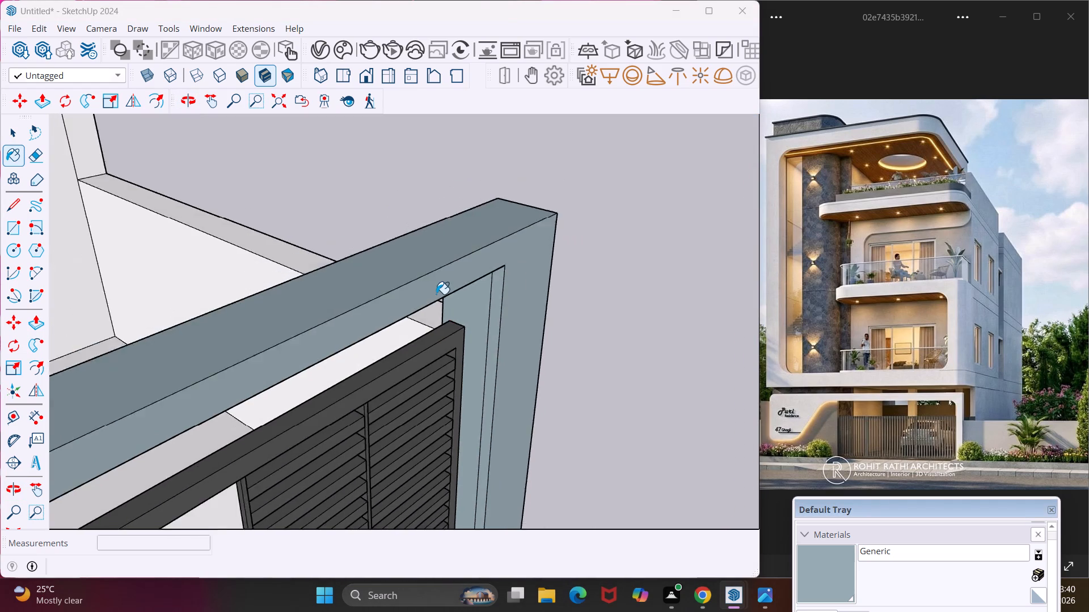
scroll(436, 294, "down", 12)
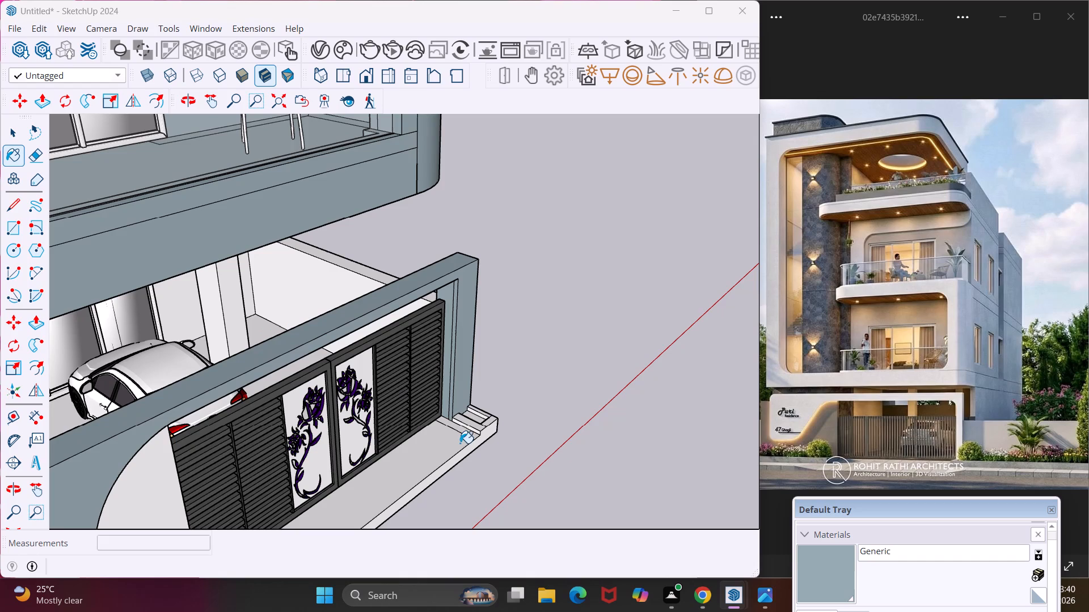
scroll(215, 319, "up", 7)
left_click(215, 319)
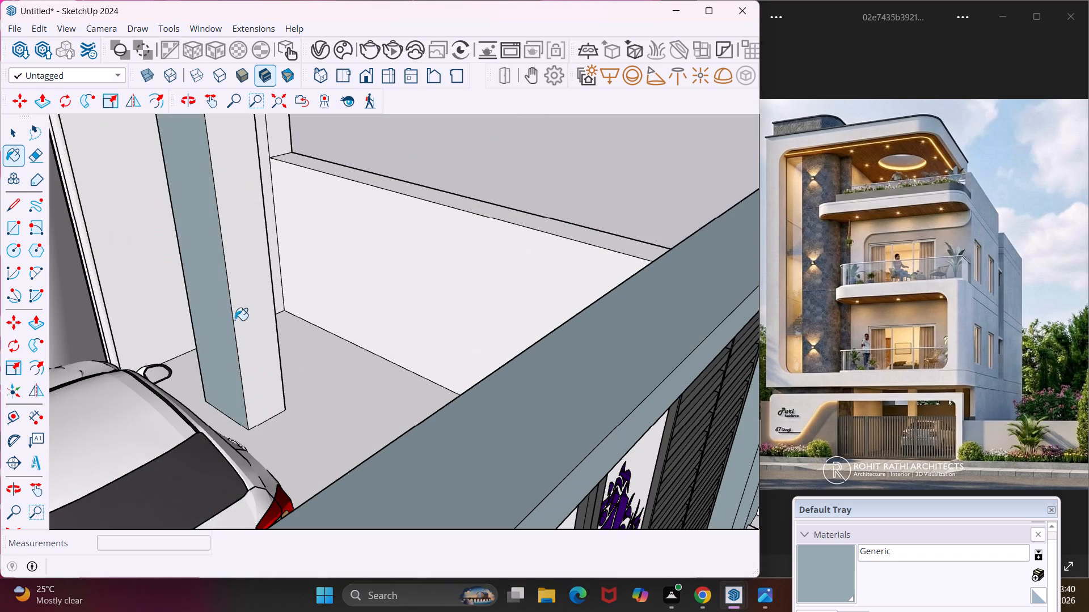
left_click(236, 320)
middle_click_drag(263, 318, 94, 330)
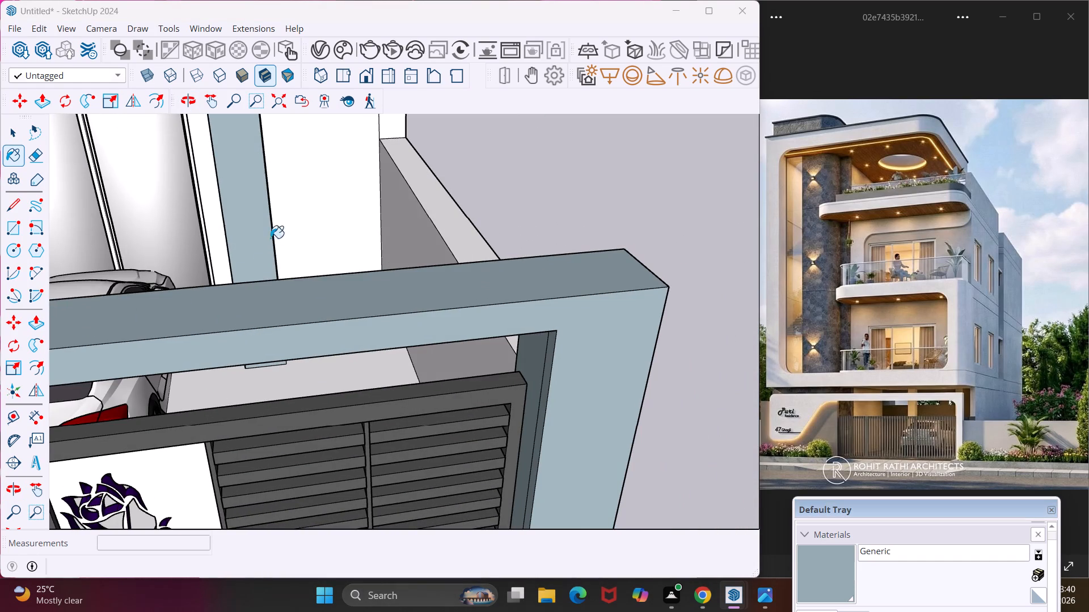
middle_click_drag(251, 233, 129, 243)
left_click(319, 193)
left_click(361, 169)
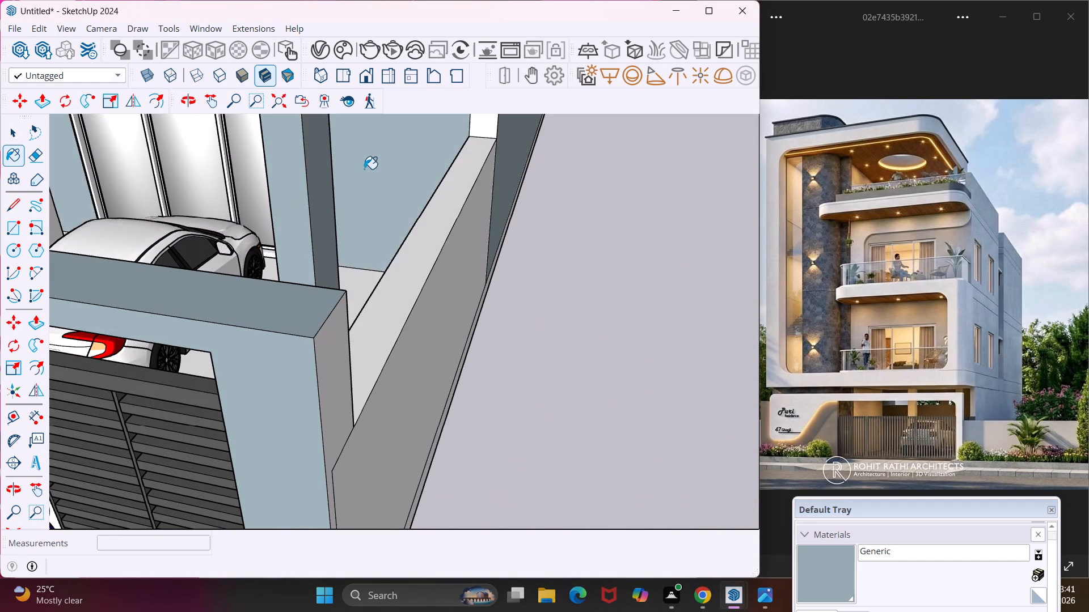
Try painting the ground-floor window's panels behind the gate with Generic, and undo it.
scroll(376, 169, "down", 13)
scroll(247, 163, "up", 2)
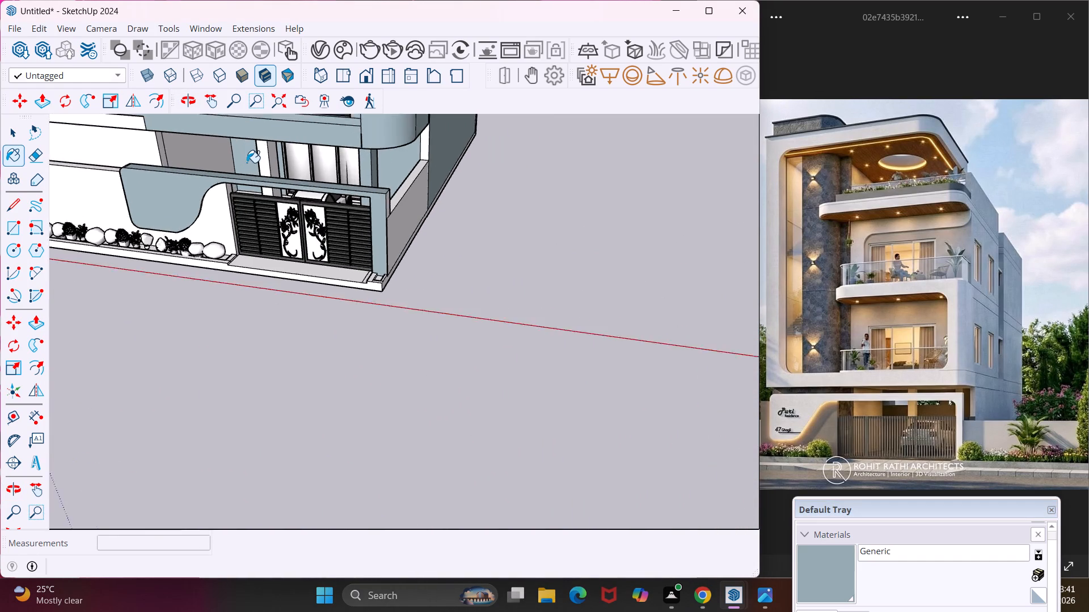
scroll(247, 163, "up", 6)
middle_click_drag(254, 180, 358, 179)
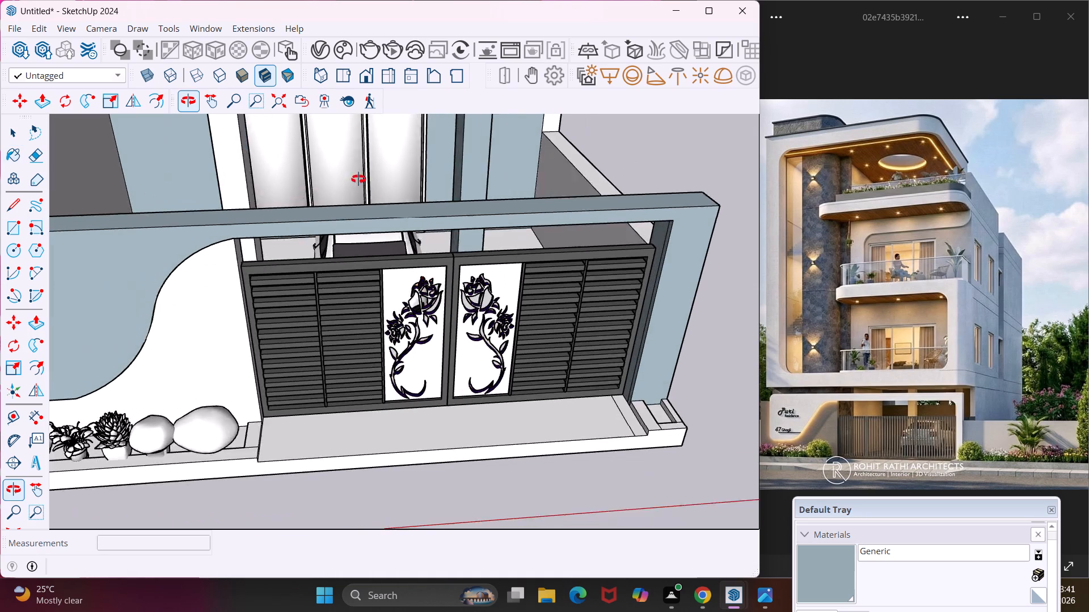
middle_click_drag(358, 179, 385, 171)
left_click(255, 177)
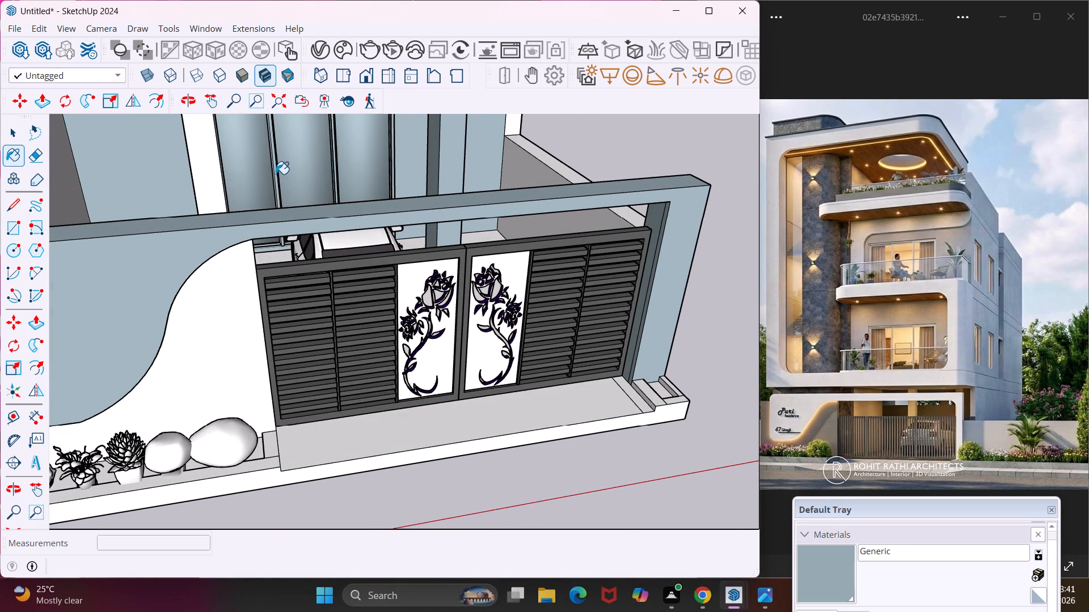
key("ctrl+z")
Paint the remaining faces of the carport column and the wall strip beside the ground-floor window with Generic.
middle_click_drag(204, 178, 72, 175)
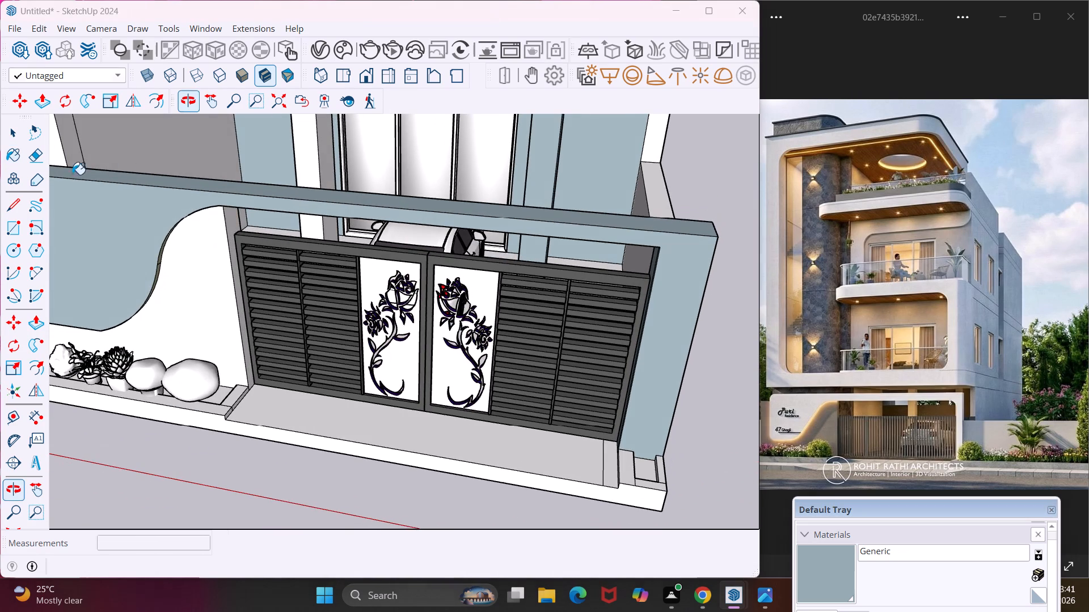
left_click(308, 165)
left_click(322, 165)
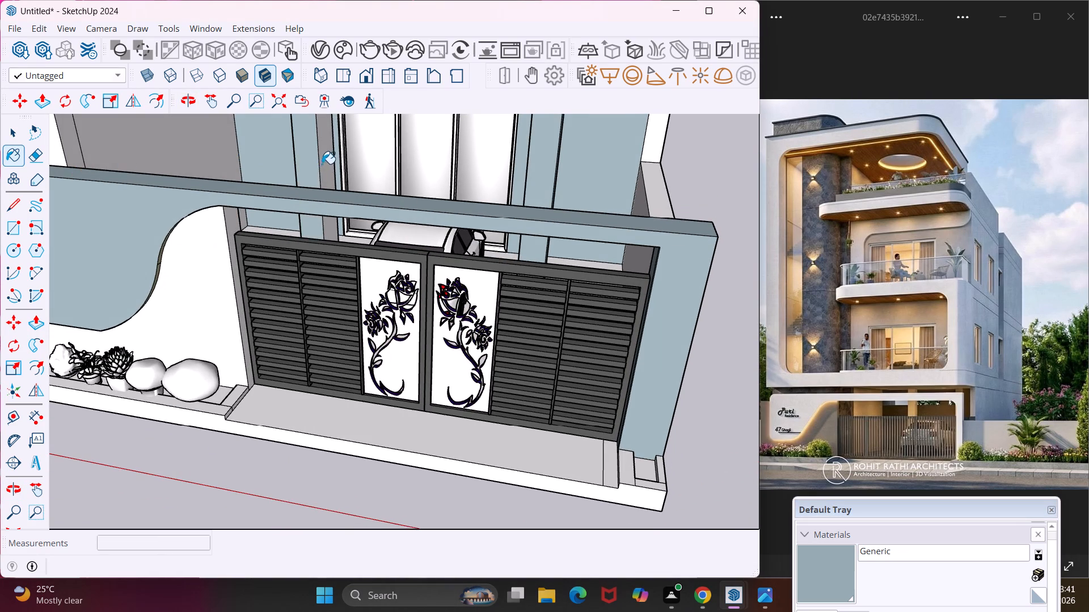
middle_click_drag(320, 162, 598, 170)
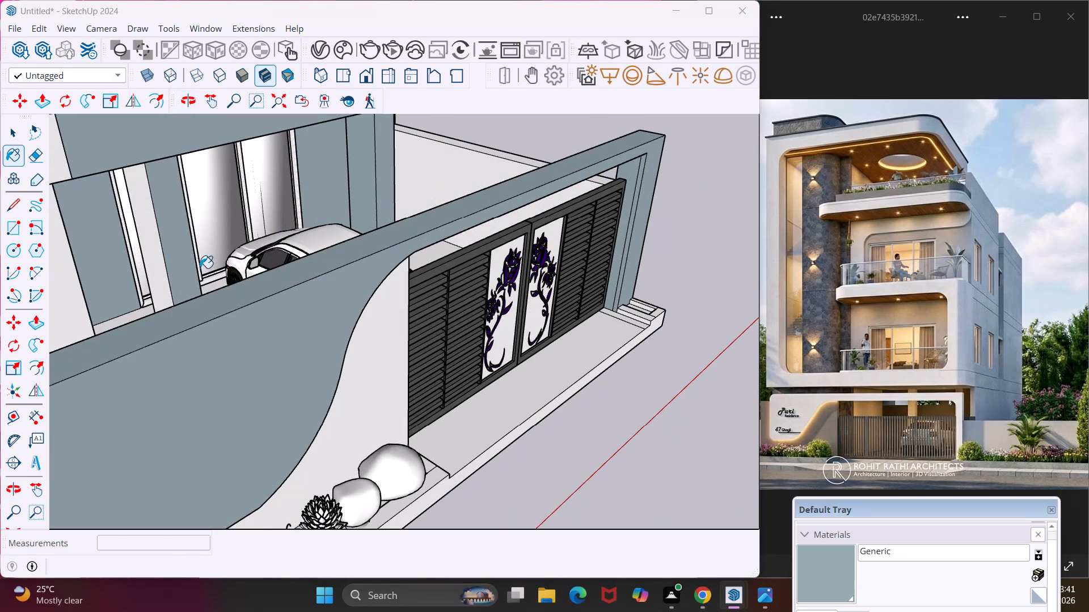
left_click(159, 274)
Paint the ledge tops above the carport and the lower balcony's curved front edge band with Generic.
scroll(159, 271, "down", 13)
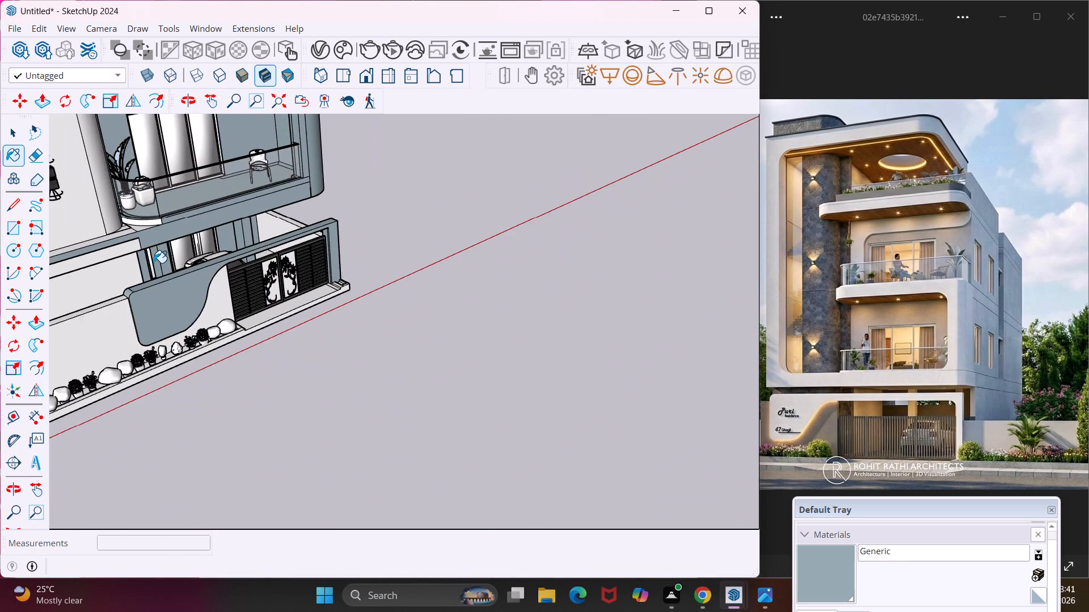
scroll(136, 239, "up", 14)
left_click(128, 225)
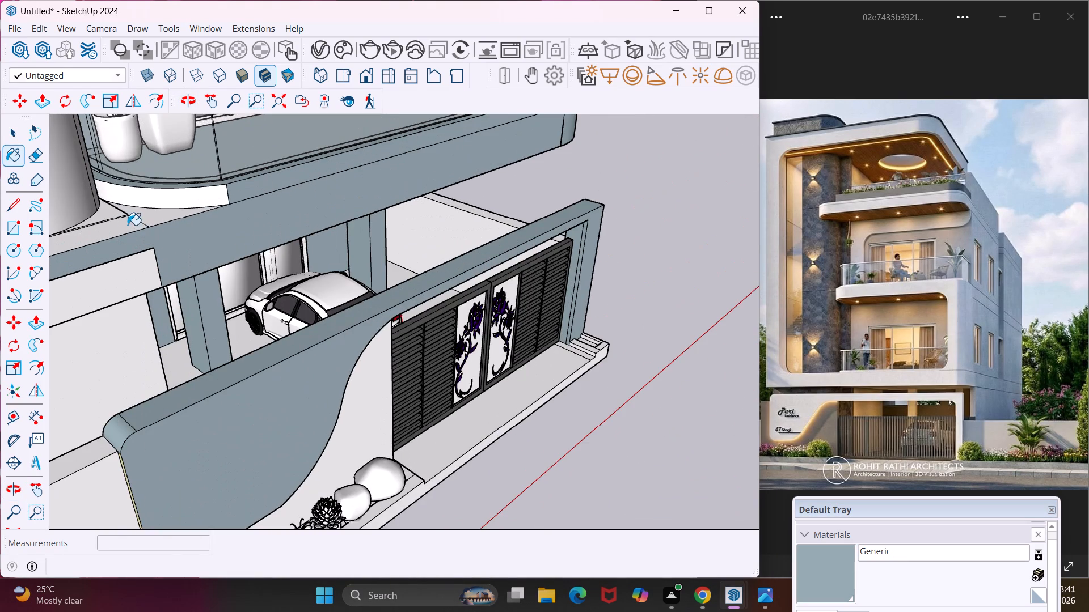
left_click(152, 220)
left_click(111, 215)
left_click(168, 201)
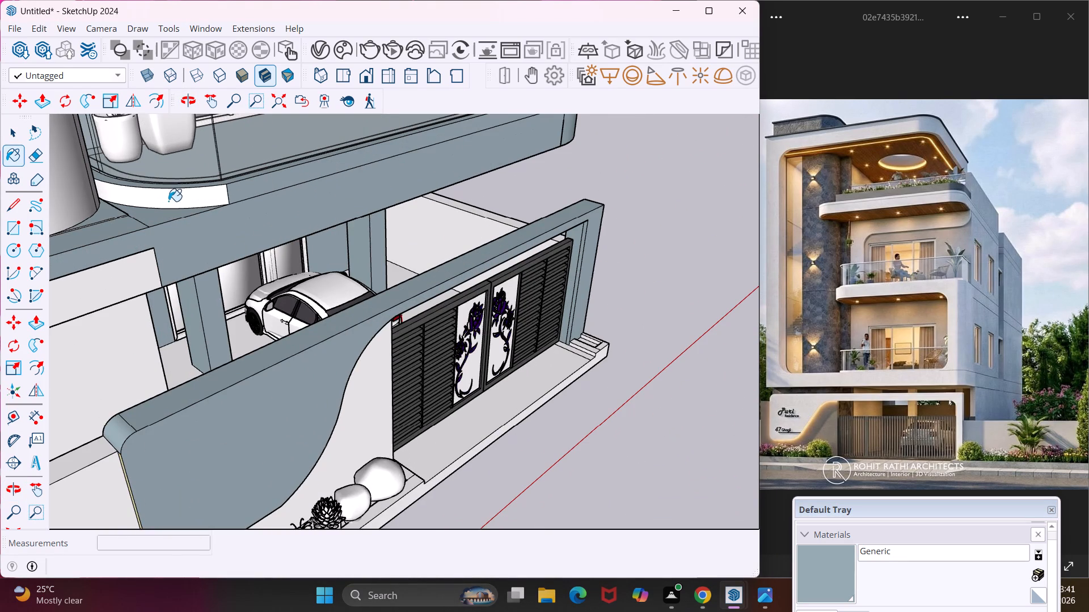
Paint the curved front edge band of the balcony above the lower one with Generic.
scroll(191, 195, "down", 20)
scroll(191, 195, "down", 4)
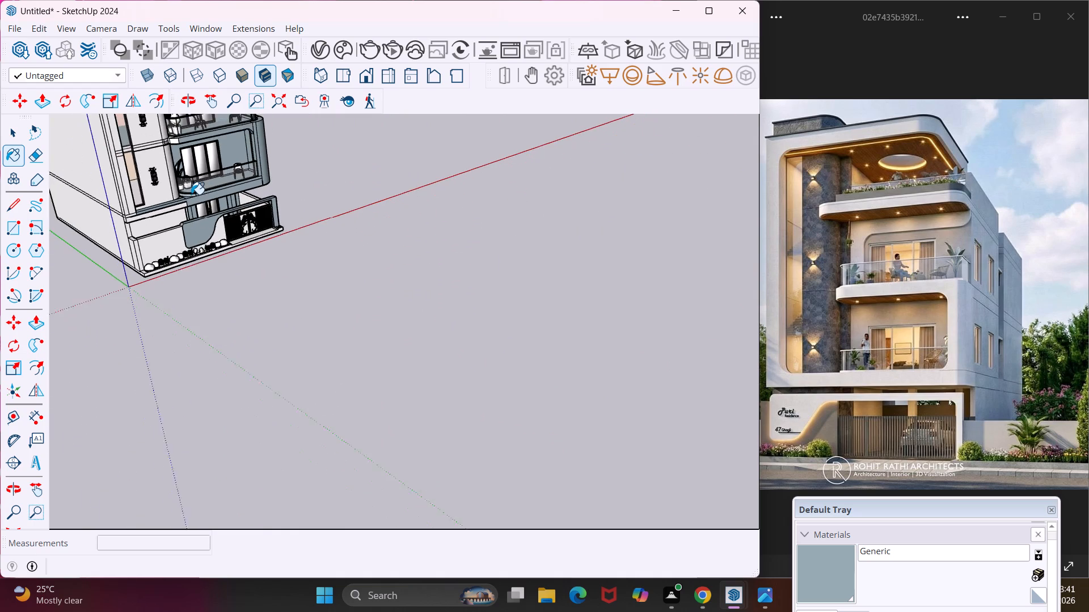
scroll(169, 148, "up", 15)
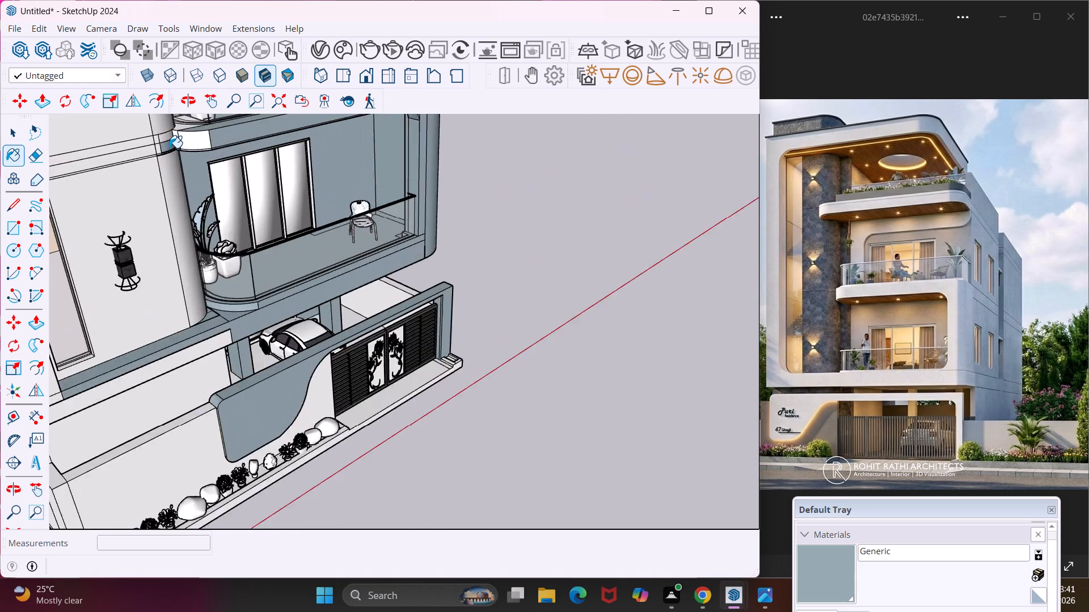
scroll(169, 148, "up", 4)
left_click(209, 141)
left_click(176, 133)
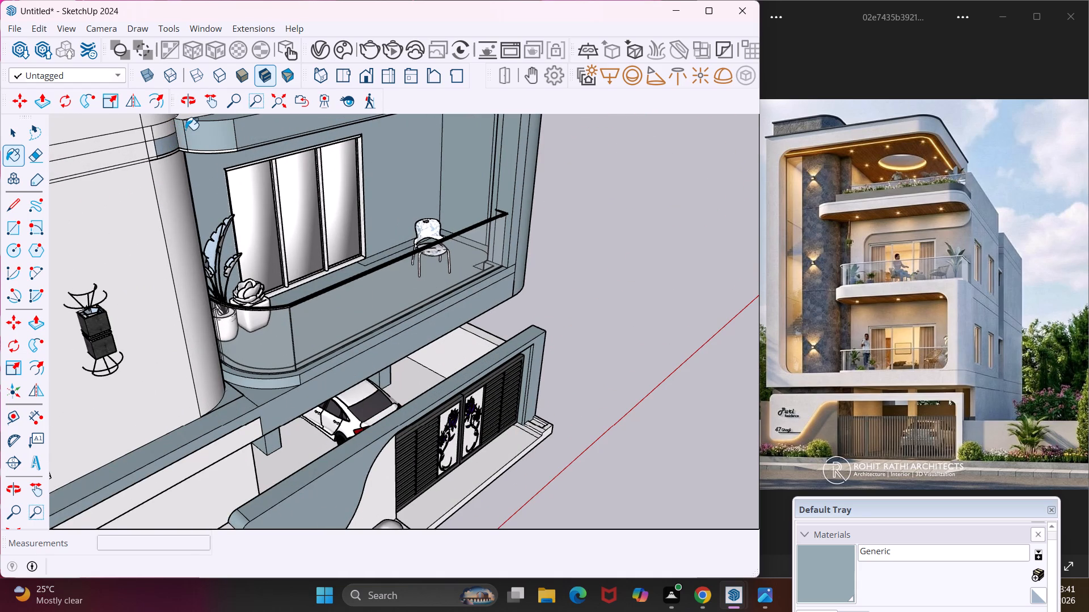
Paint the outer vertical strips of the tall façade frame and its bottom corner bands with Generic.
scroll(187, 130, "down", 12)
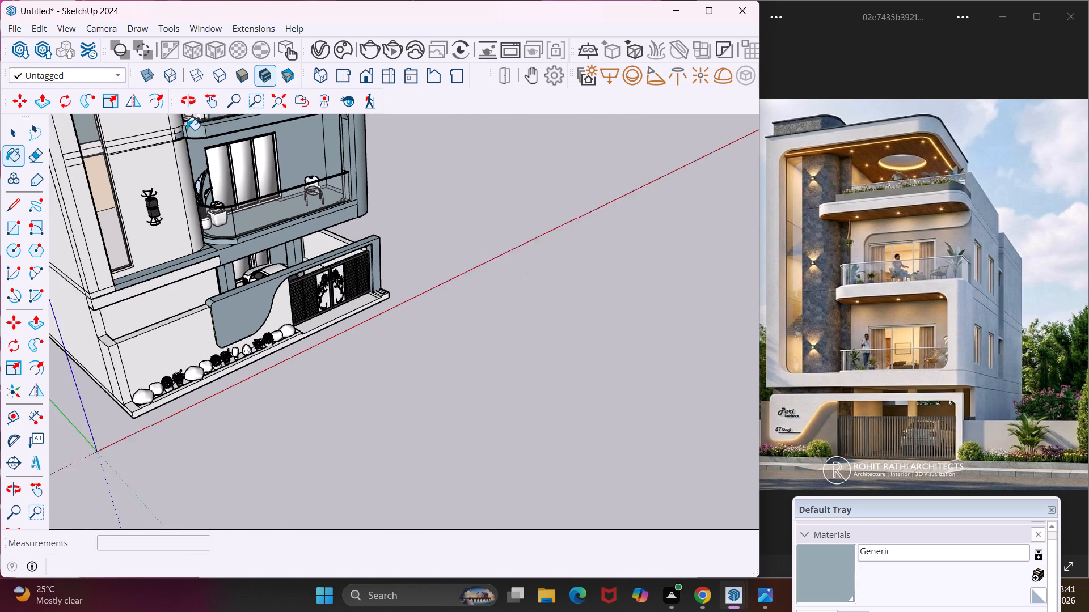
scroll(187, 130, "down", 1)
left_click(105, 219)
left_click(100, 238)
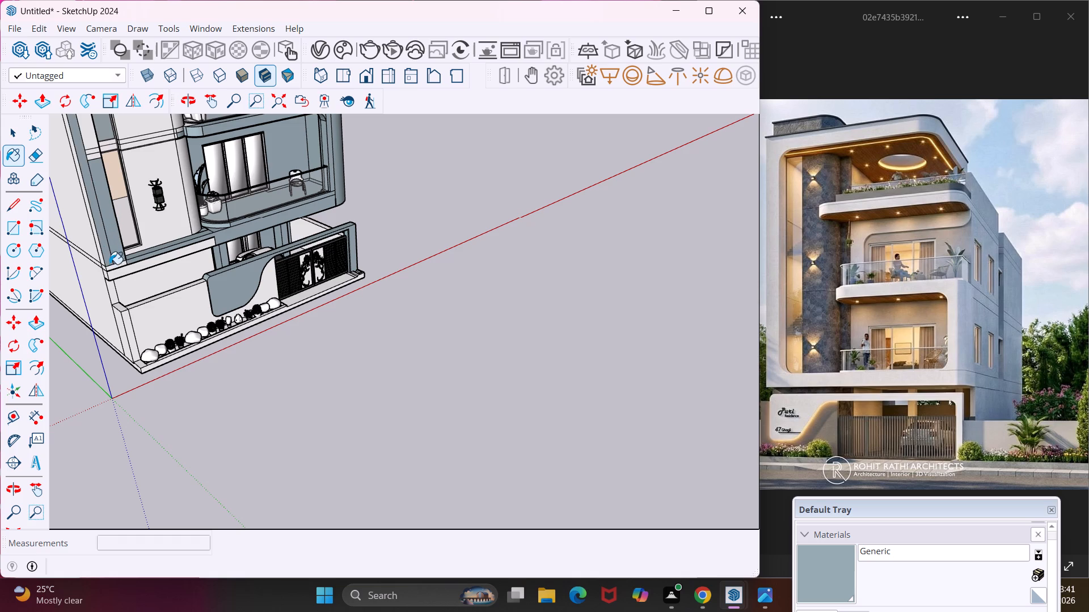
left_click(113, 275)
scroll(117, 271, "up", 5)
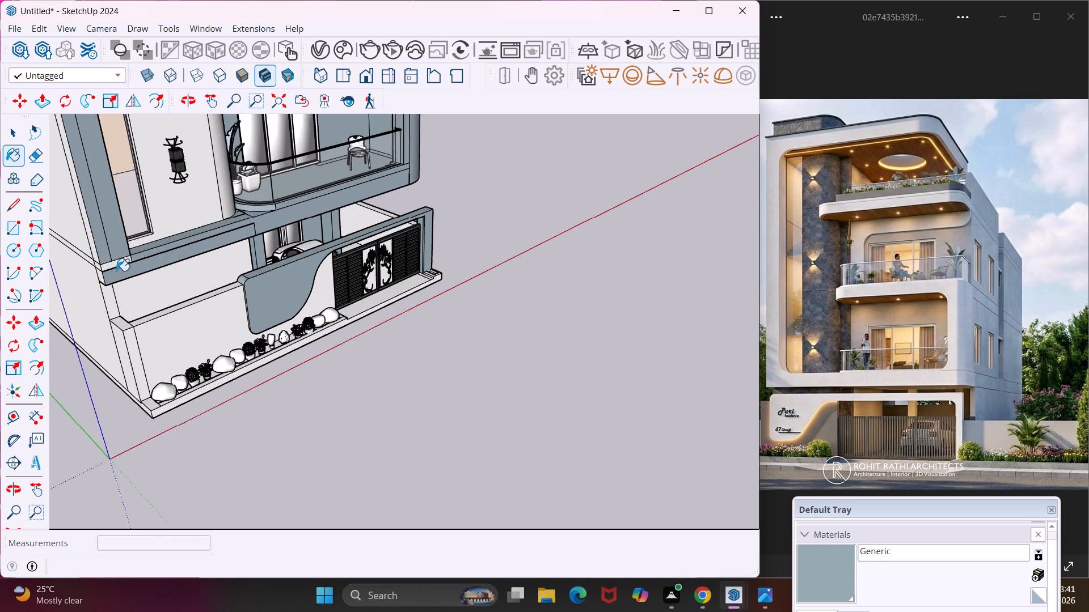
left_click(112, 267)
Paint the house's blank side wall, including its lower section, front strip and the band between floors, with Generic.
middle_click_drag(112, 267, 206, 252)
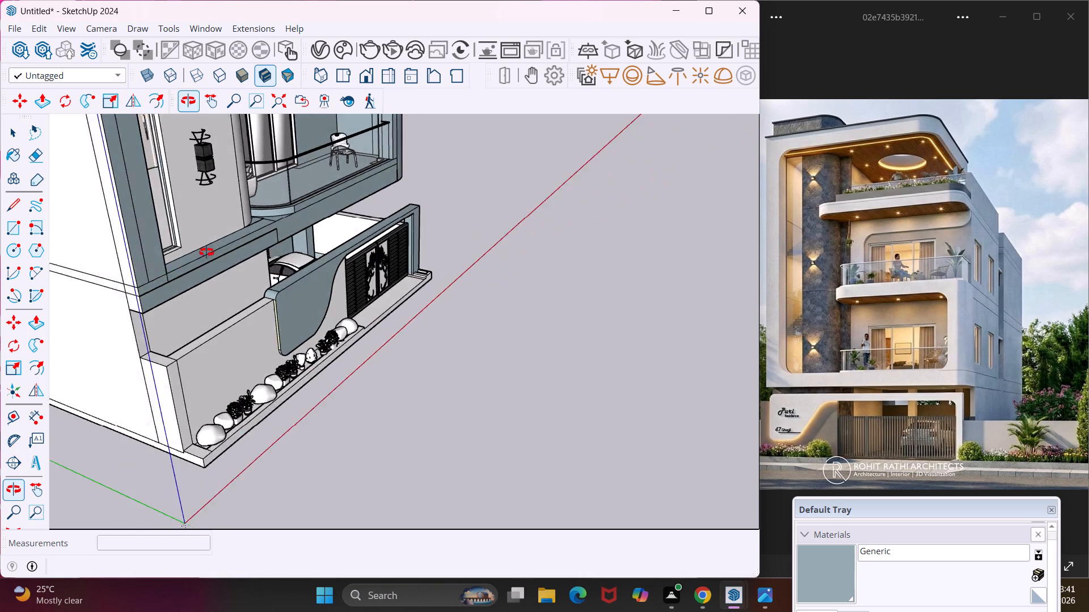
middle_click_drag(206, 252, 315, 231)
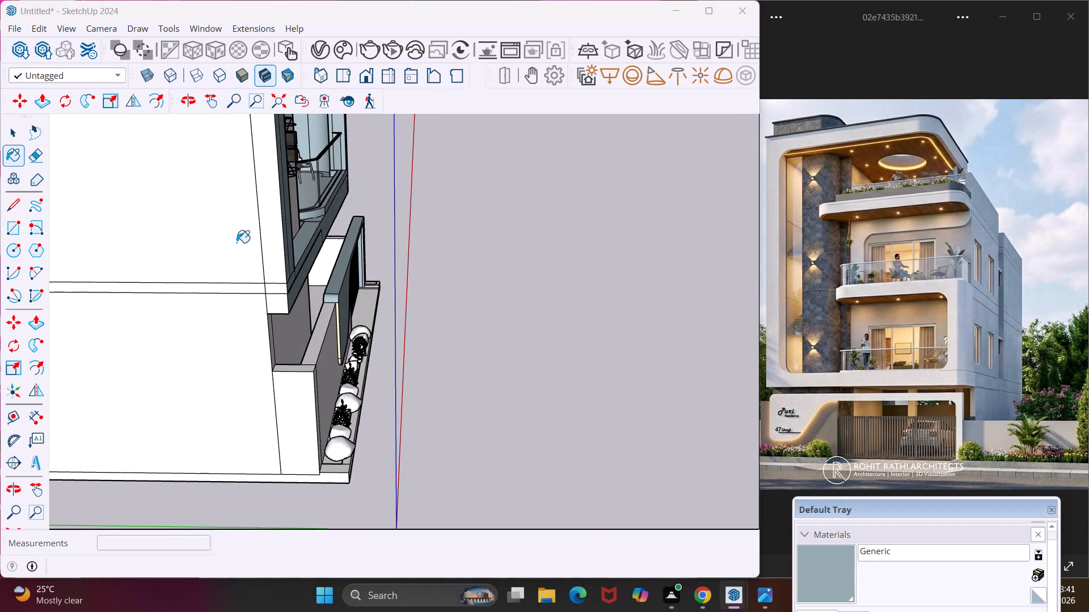
left_click(237, 243)
left_click(268, 236)
left_click(232, 305)
left_click(268, 292)
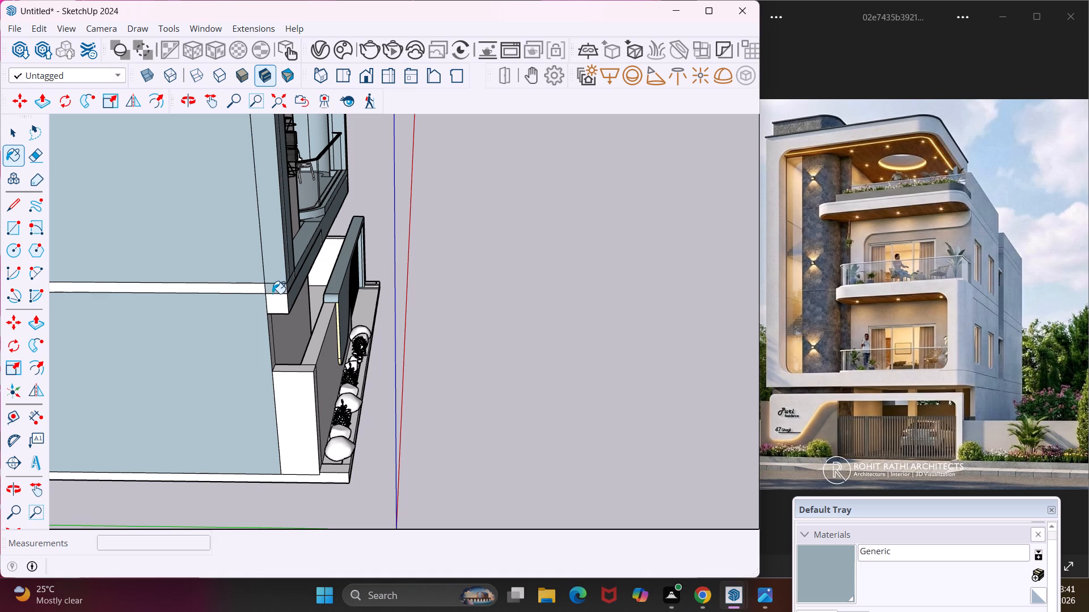
left_click(273, 299)
left_click(254, 290)
Paint the unpainted upper front strip of the side wall and the small rectangular band crossing it with Generic.
scroll(225, 292, "down", 9)
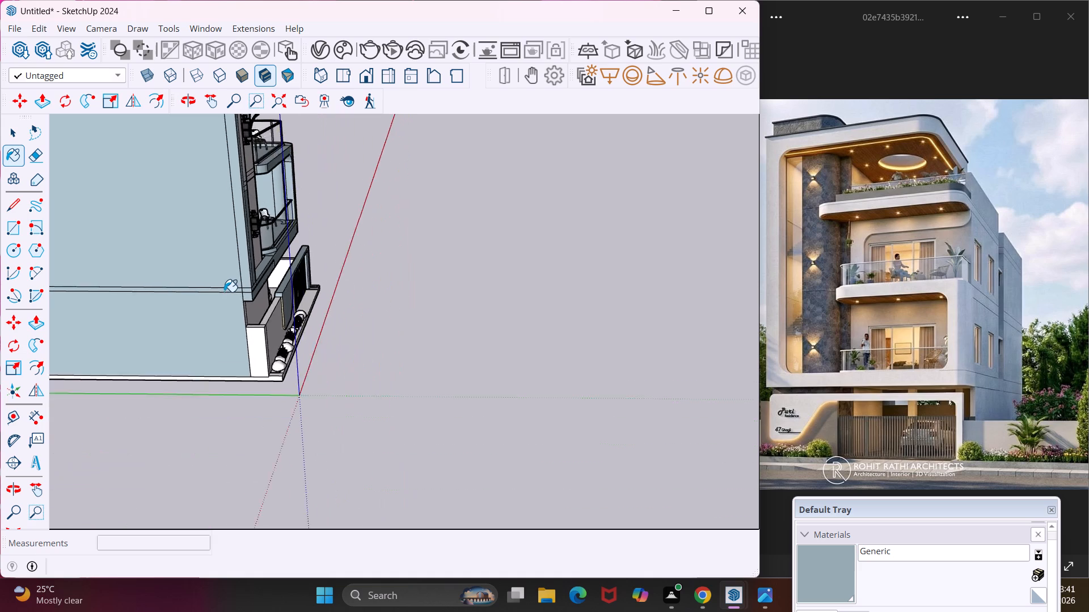
scroll(224, 292, "down", 11)
scroll(214, 182, "up", 2)
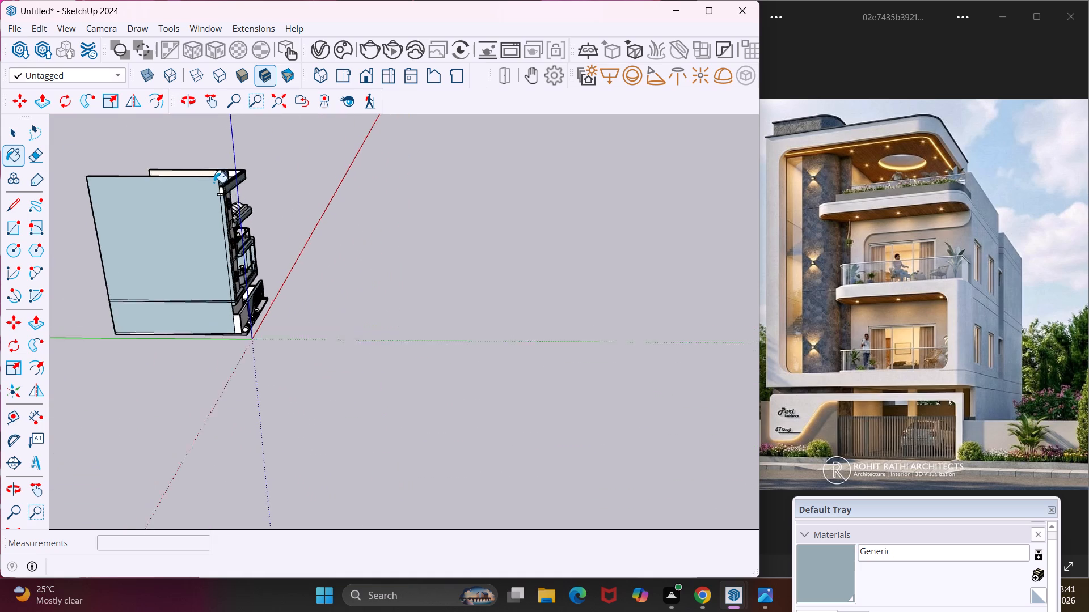
scroll(214, 182, "up", 20)
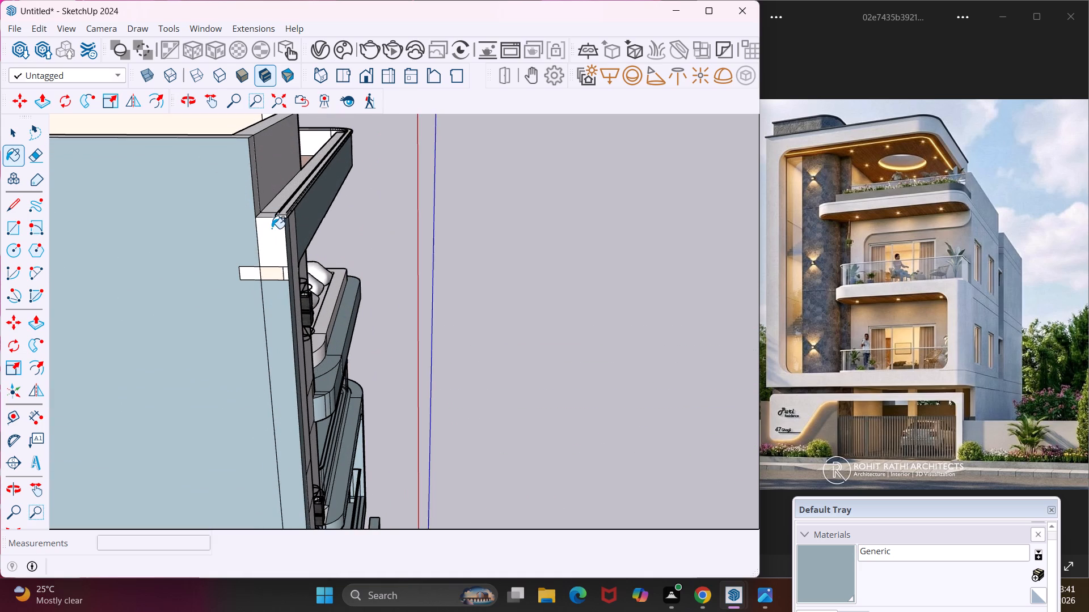
left_click(272, 231)
left_click(256, 276)
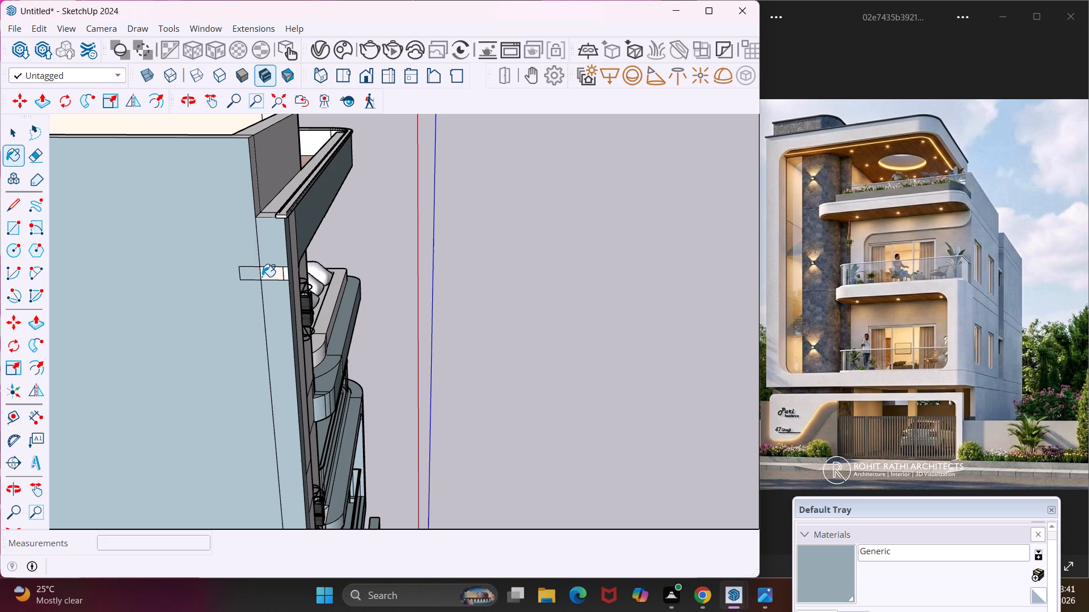
left_click(263, 277)
left_click(282, 275)
left_click(284, 273)
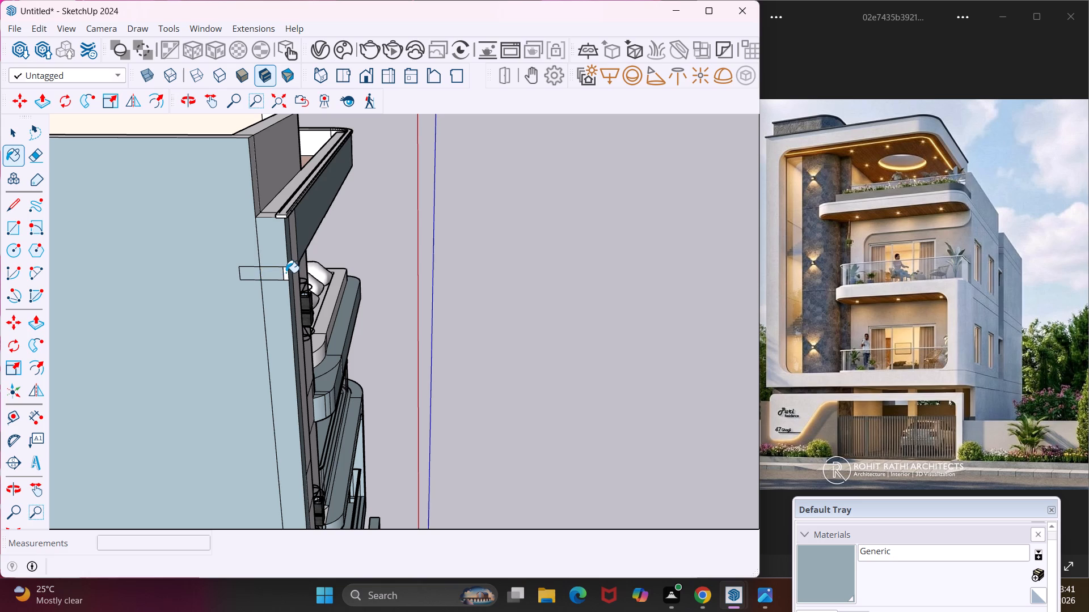
scroll(286, 273, "up", 3)
left_click(286, 273)
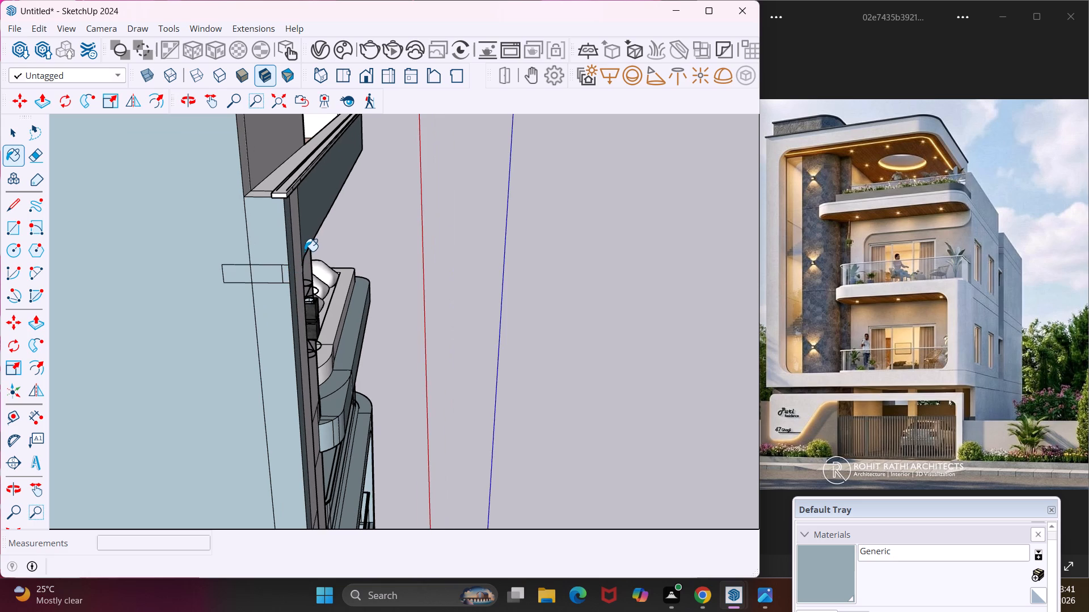
Paint the narrow edge faces of the façade frame's upper corner and the ledge top above it with Generic.
left_click(305, 251)
left_click(295, 252)
left_click(267, 187)
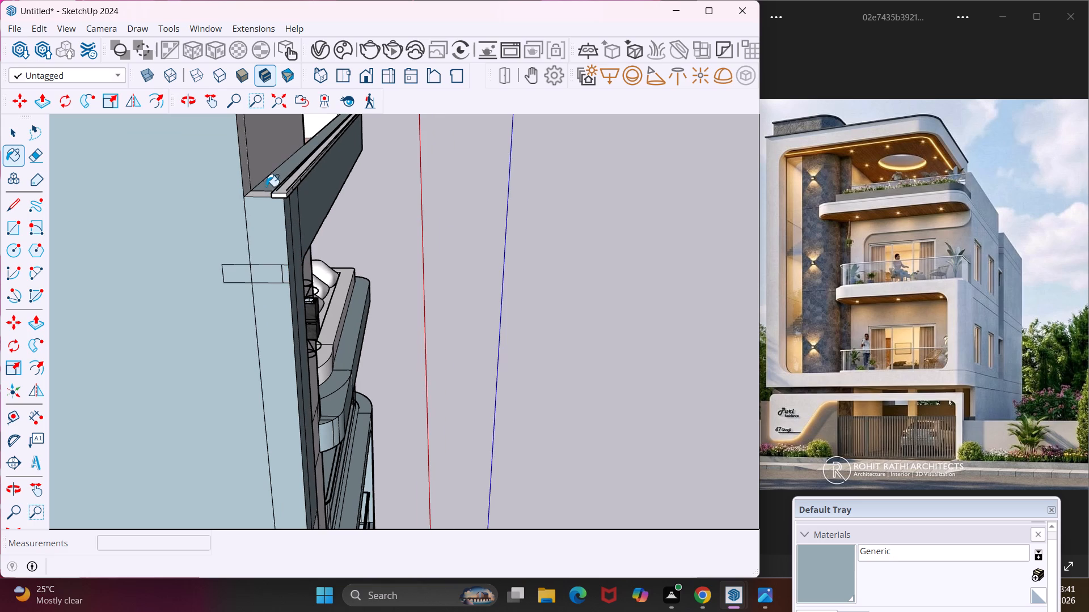
left_click(260, 196)
Paint the remaining floor-level band faces on the tall frame's inner side, beside the wall-lamp column, with Generic.
middle_click_drag(260, 196, 102, 197)
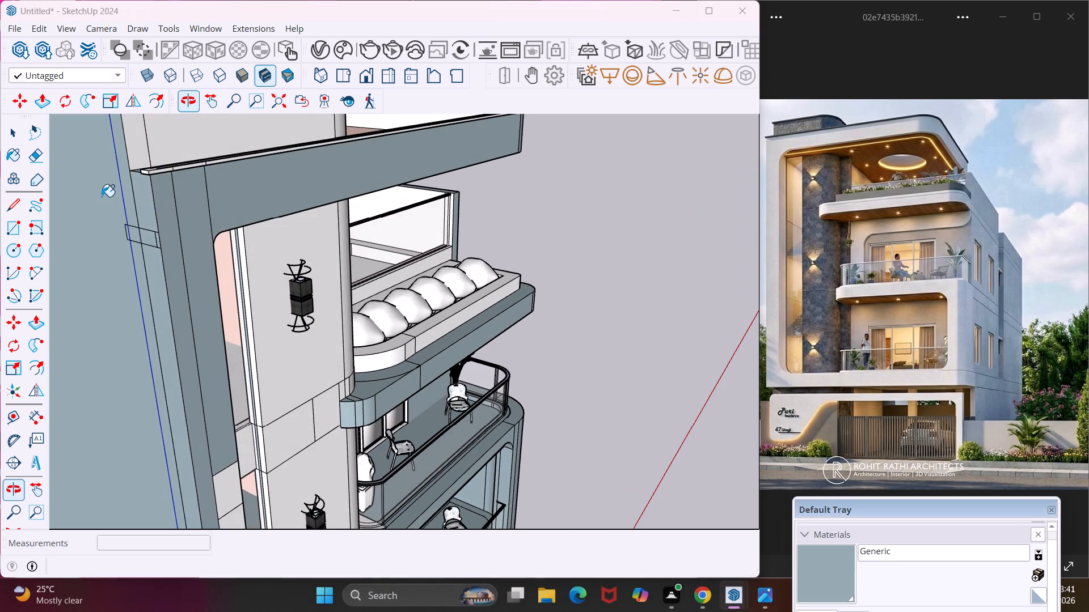
scroll(102, 197, "down", 12)
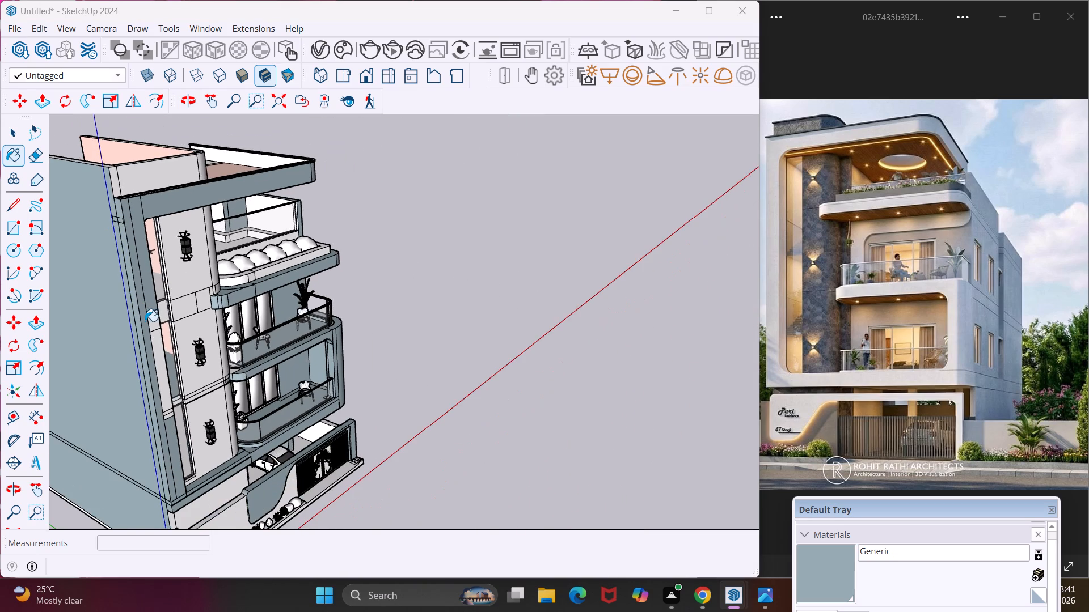
scroll(146, 322, "up", 12)
left_click(163, 327)
left_click(172, 389)
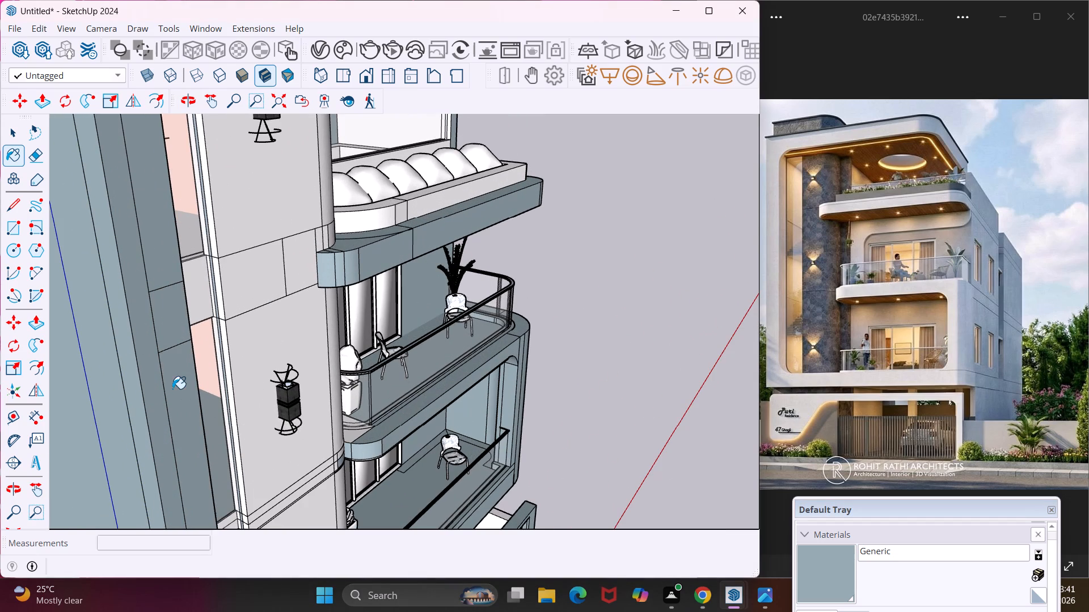
middle_click_drag(167, 377, 128, 304)
scroll(125, 299, "down", 8)
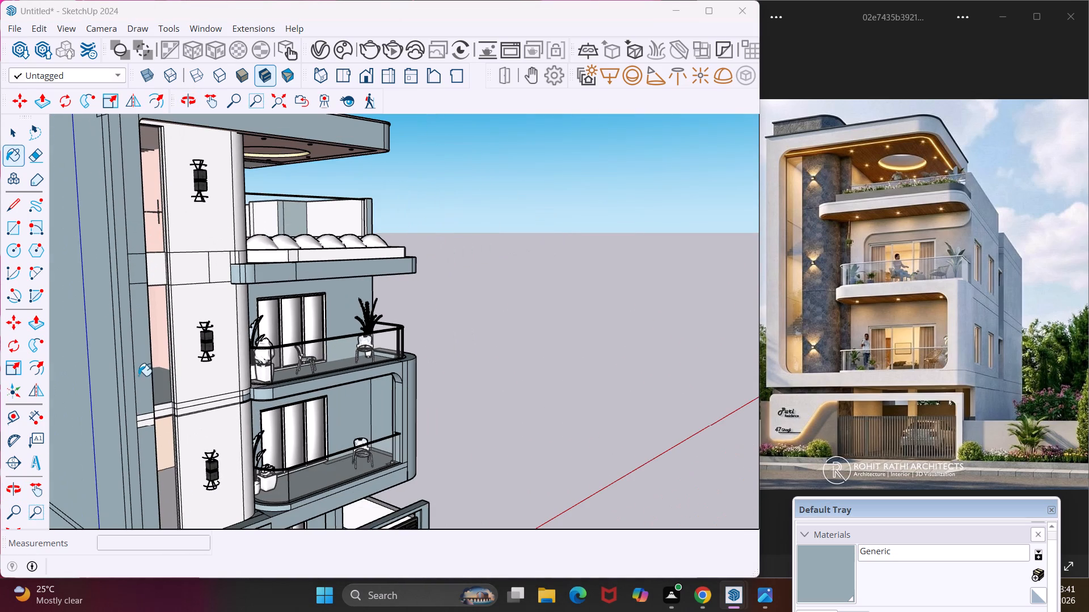
scroll(144, 430, "up", 9)
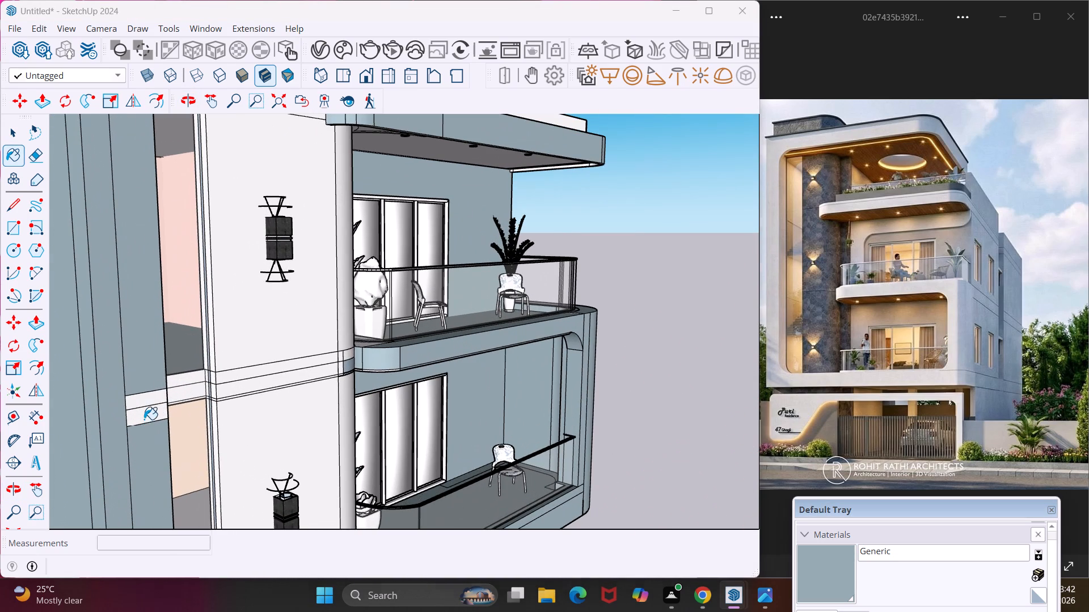
left_click(144, 419)
left_click(141, 401)
Paint the inner face of the top-floor terrace's side wall and its end strip beside the glass railing with Generic.
scroll(133, 399, "down", 9)
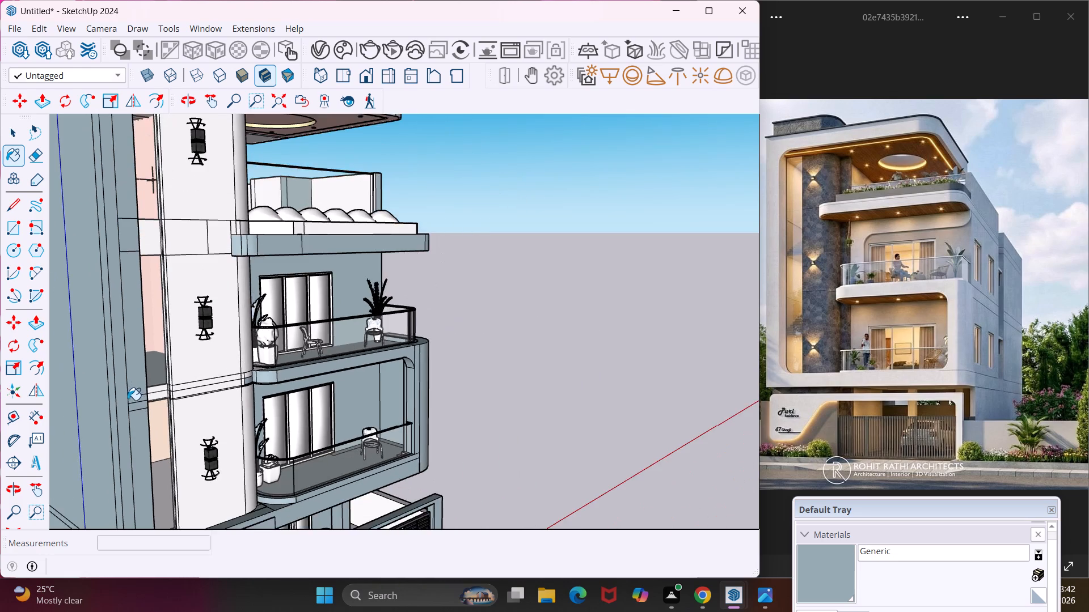
scroll(127, 400, "down", 8)
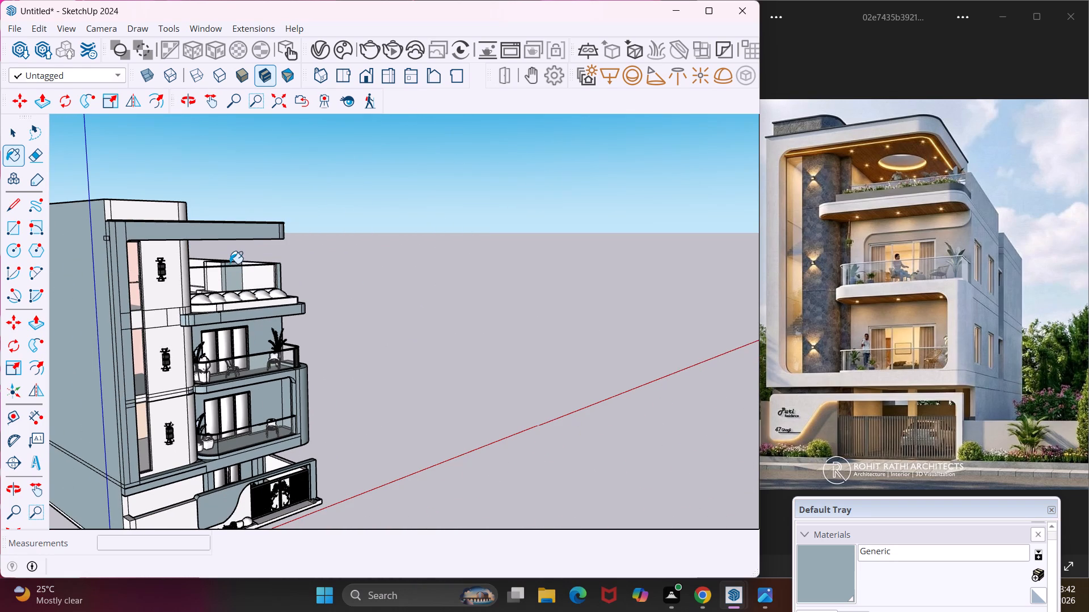
middle_click_drag(230, 263, 246, 367)
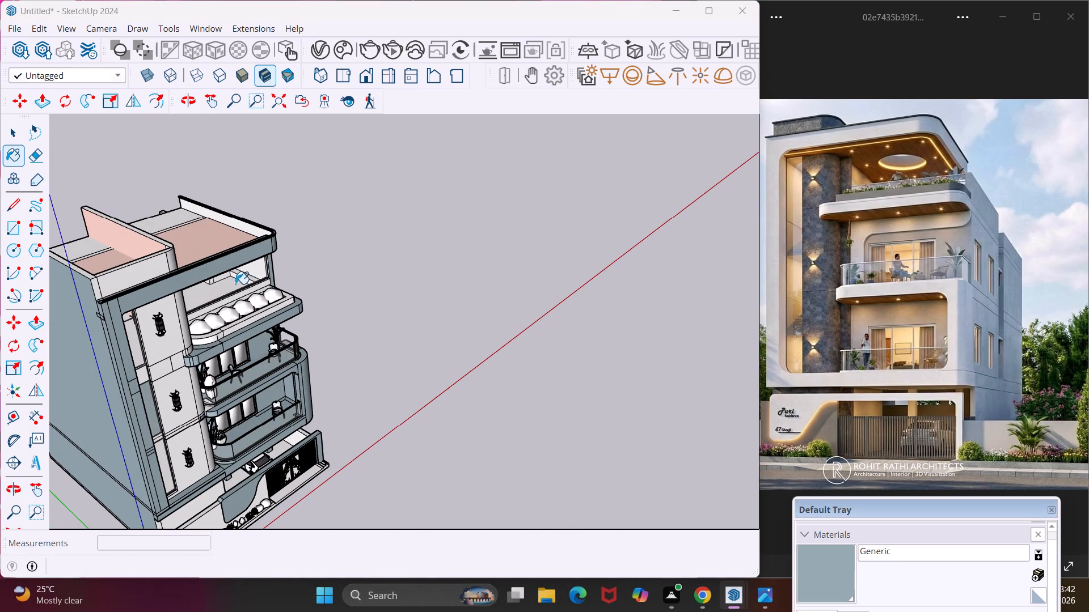
scroll(254, 279, "up", 14)
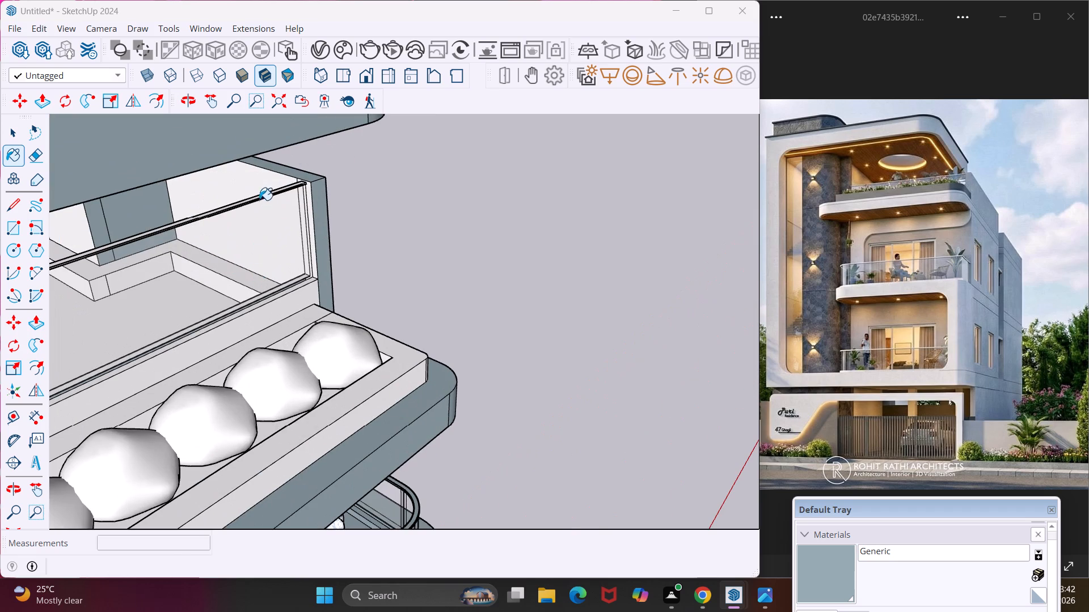
scroll(268, 175, "up", 2)
left_click(268, 175)
scroll(307, 194, "up", 4)
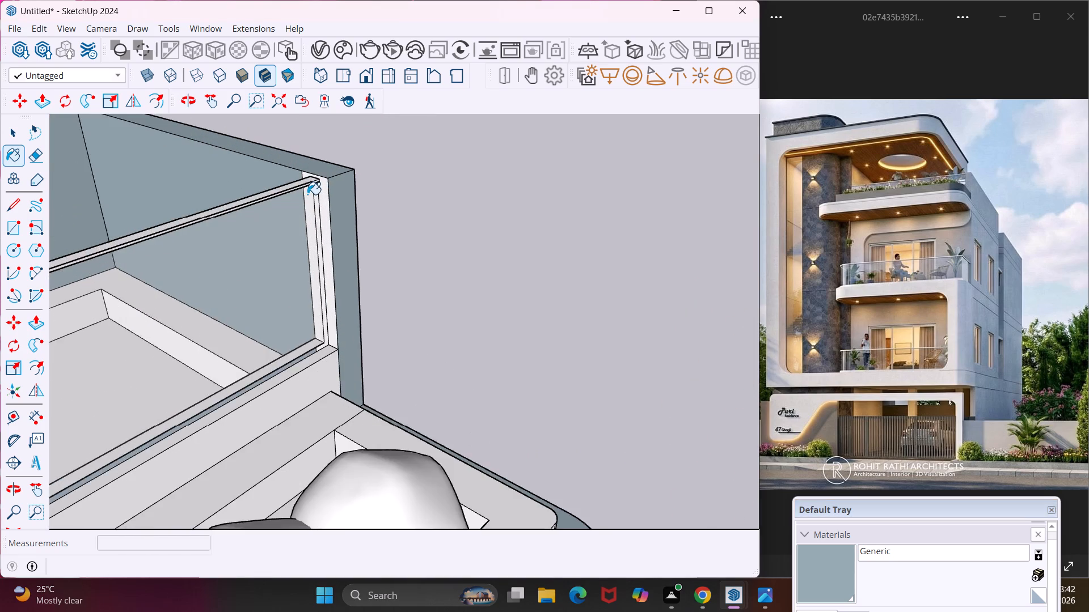
scroll(307, 194, "up", 6)
left_click(334, 184)
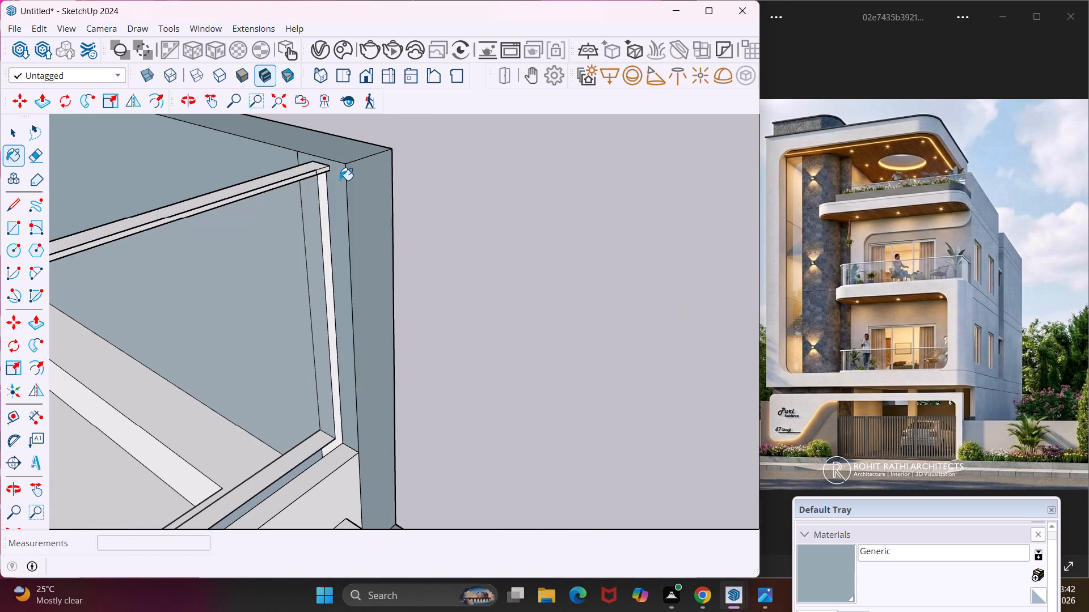
Create a new Generic V-Ray material in the Asset Editor.
scroll(339, 176, "down", 20)
scroll(339, 176, "down", 6)
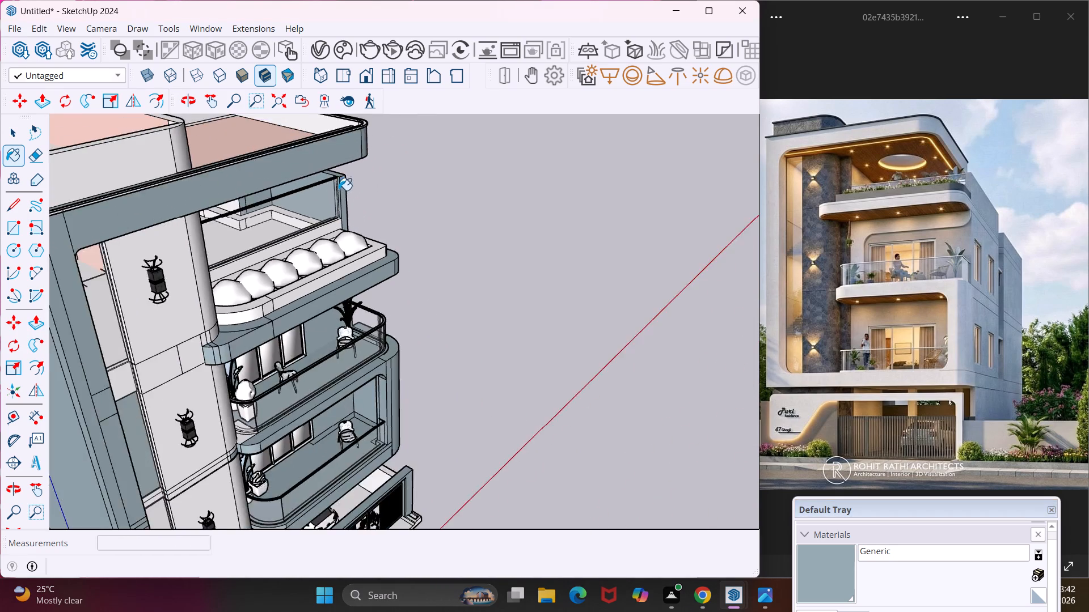
scroll(339, 190, "down", 8)
middle_click_drag(316, 368, 155, 309)
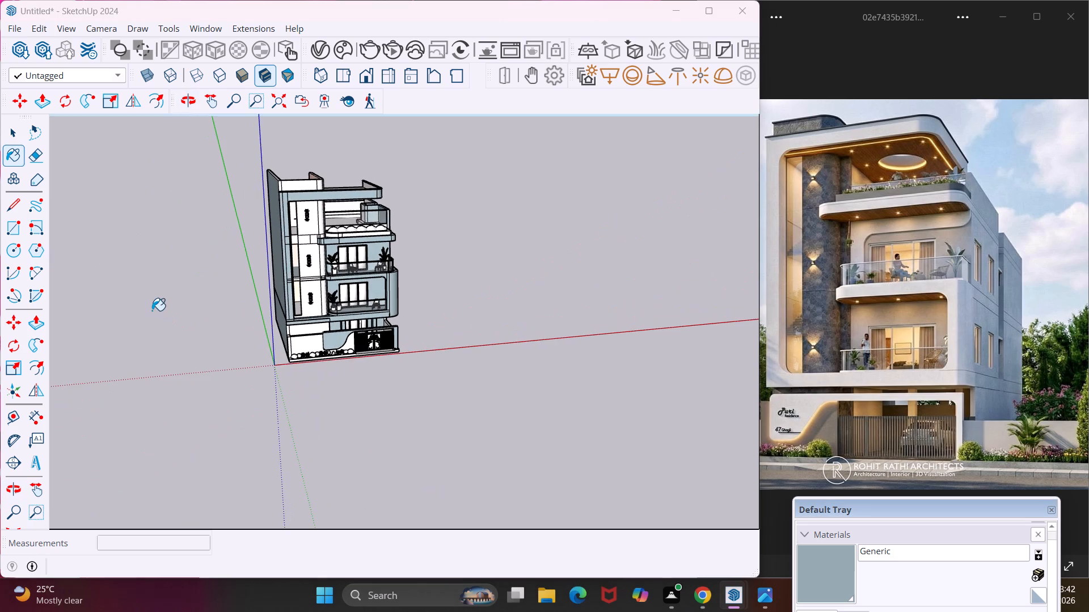
left_click(323, 49)
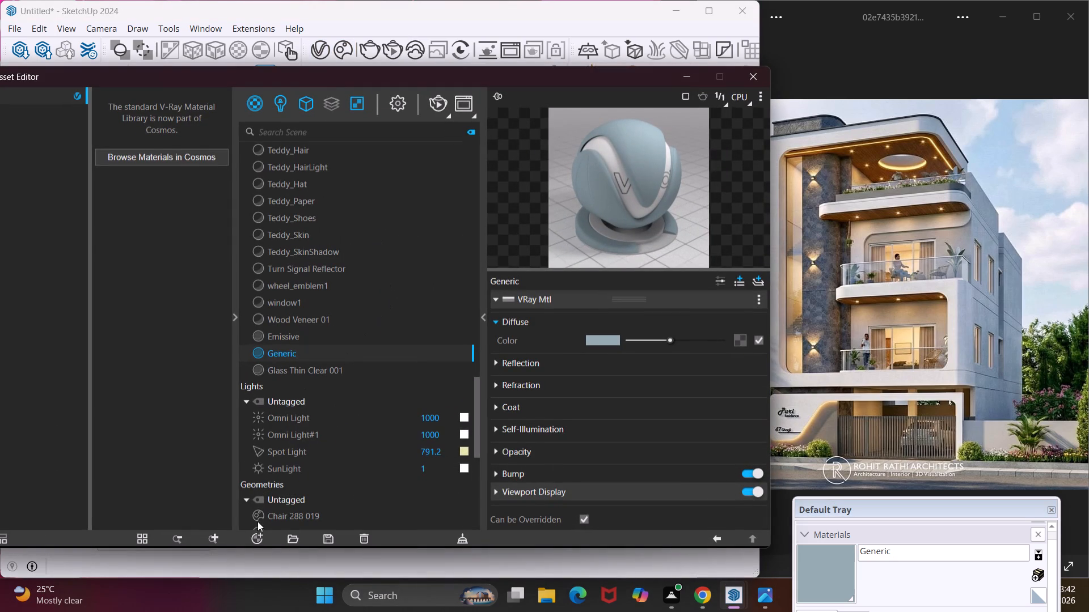
left_click(259, 533)
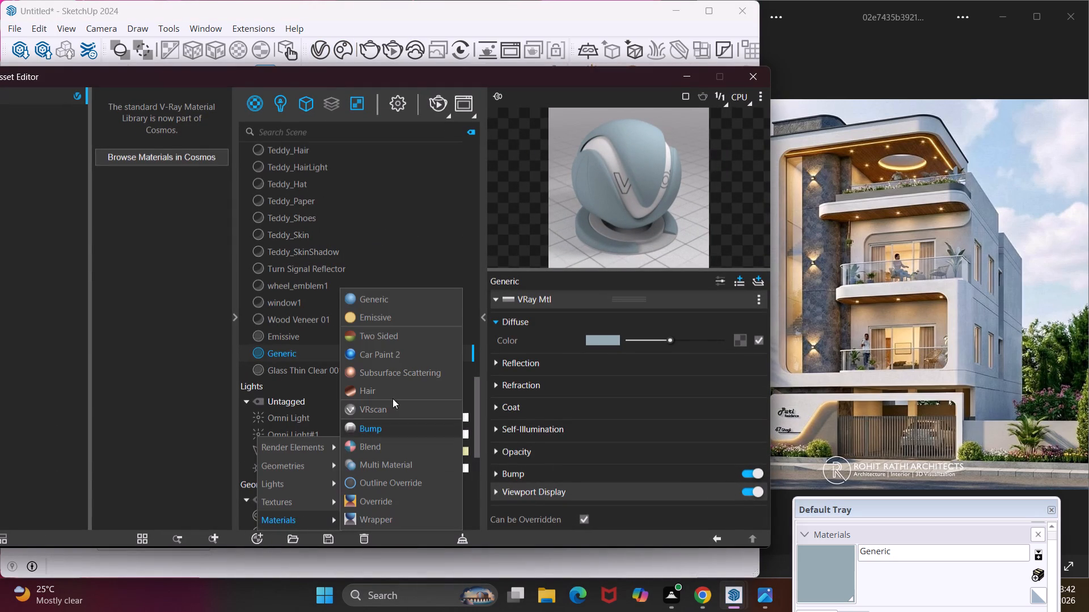
left_click(397, 305)
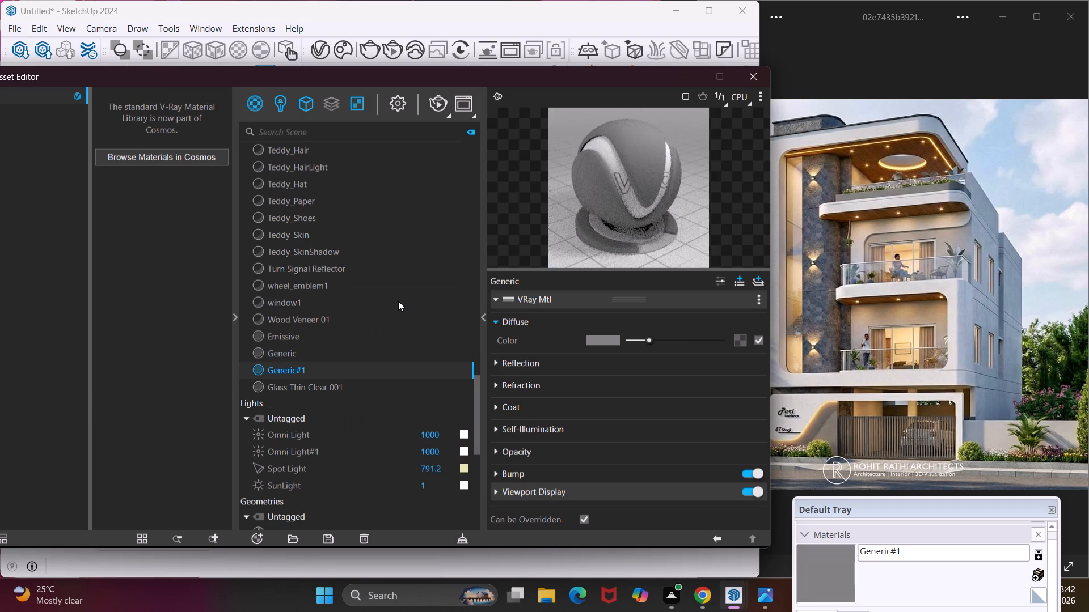
Set the Generic#1 material's diffuse colour to a dark grey of R 0.183, G 0.195, B 0.195.
left_click(594, 337)
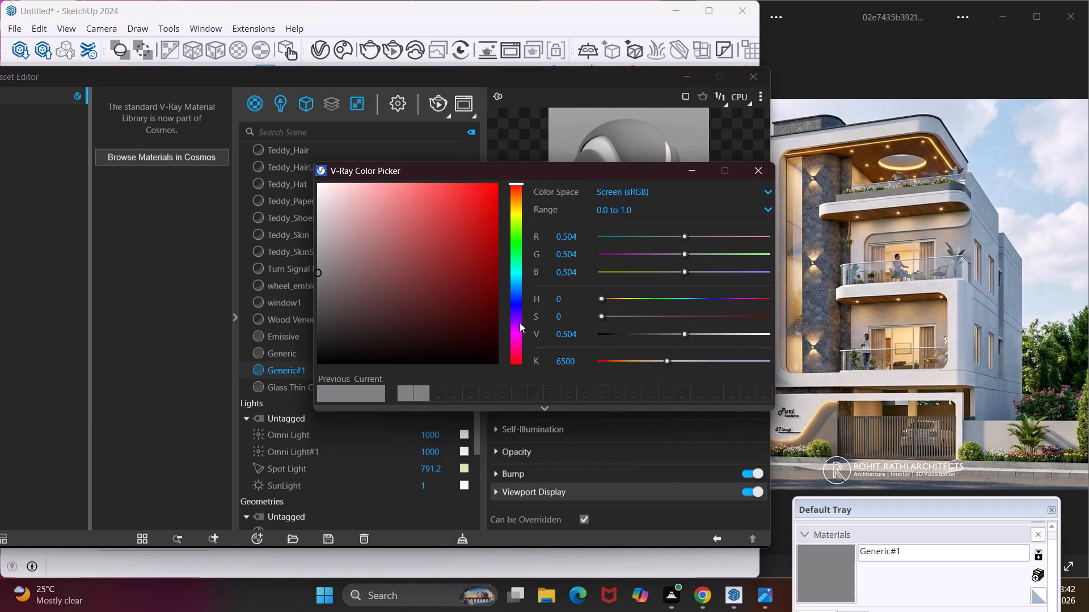
left_click(518, 275)
left_click(345, 272)
left_click(343, 301)
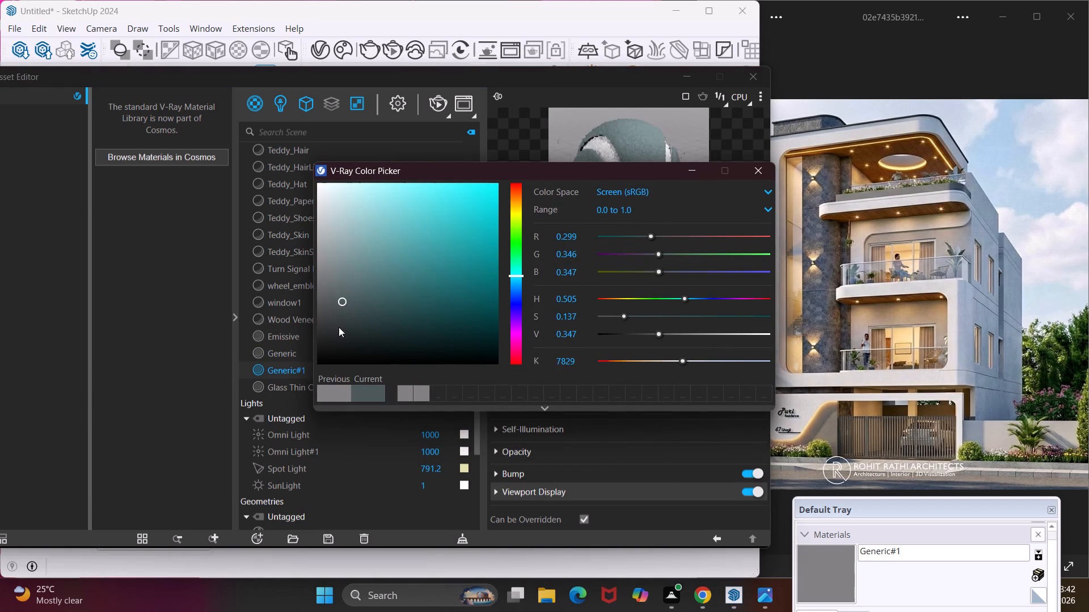
left_click(339, 331)
left_click(328, 348)
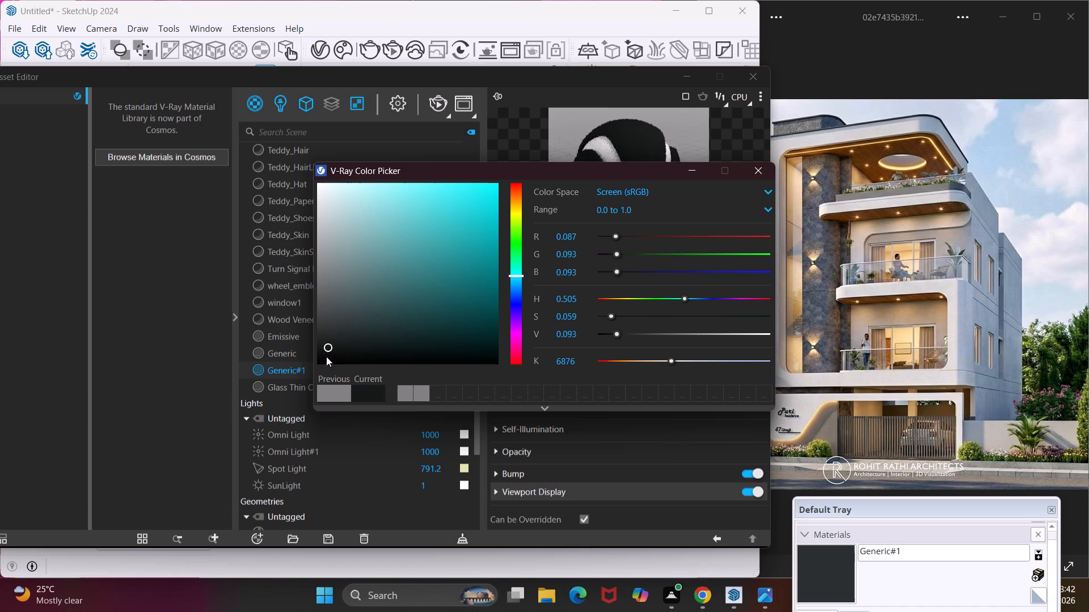
left_click(320, 354)
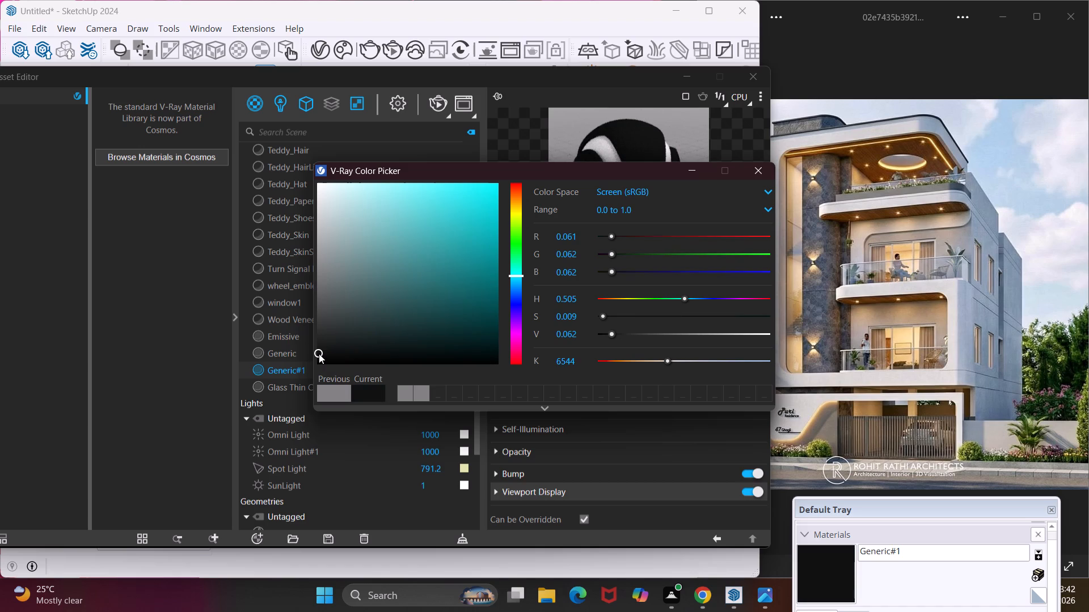
left_click(689, 165)
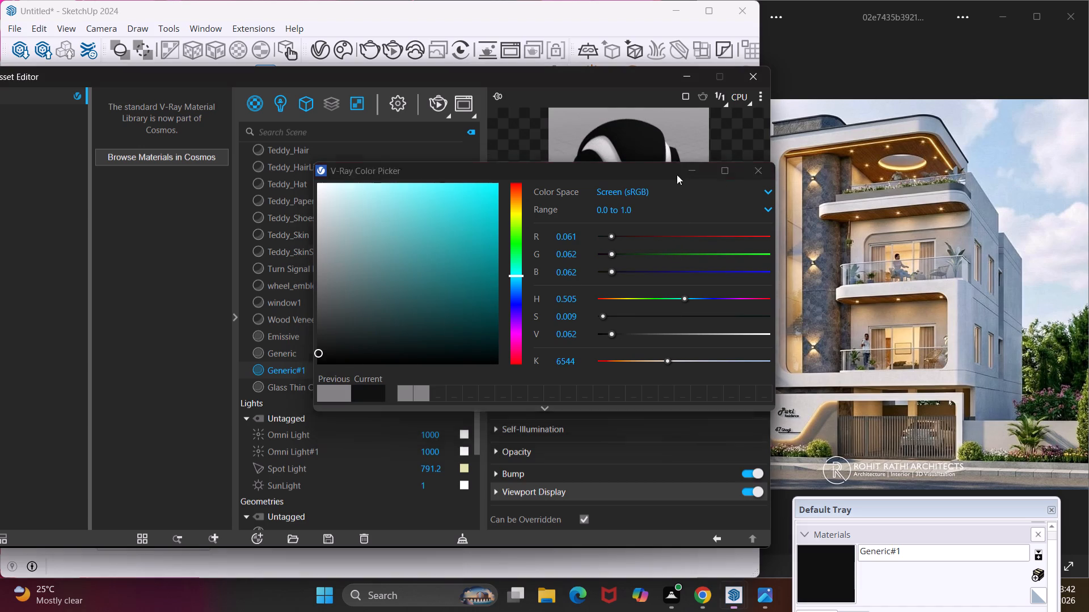
double_click(353, 367)
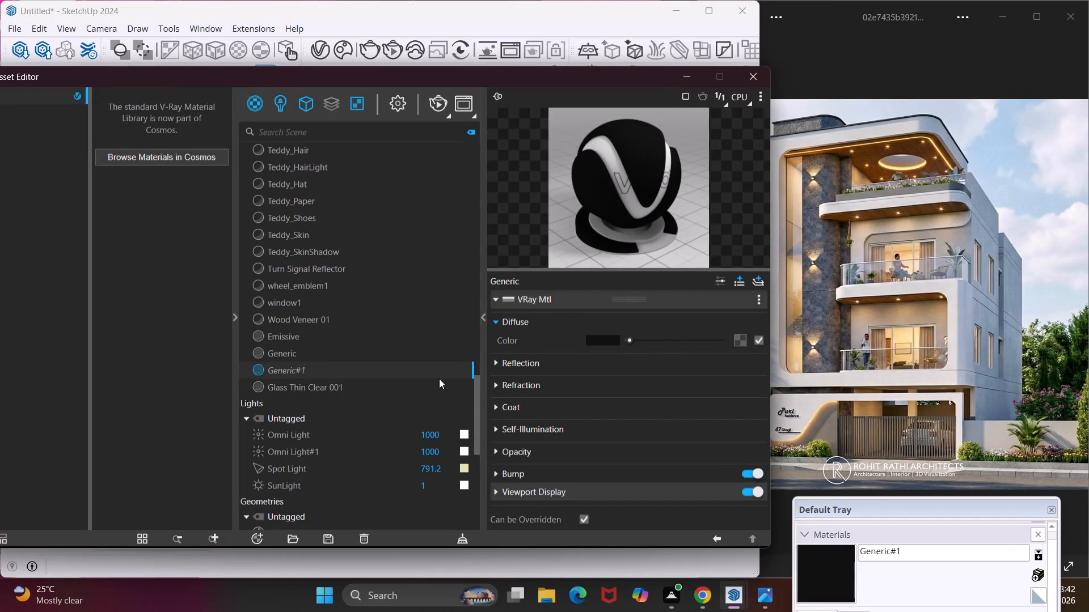
left_click(603, 343)
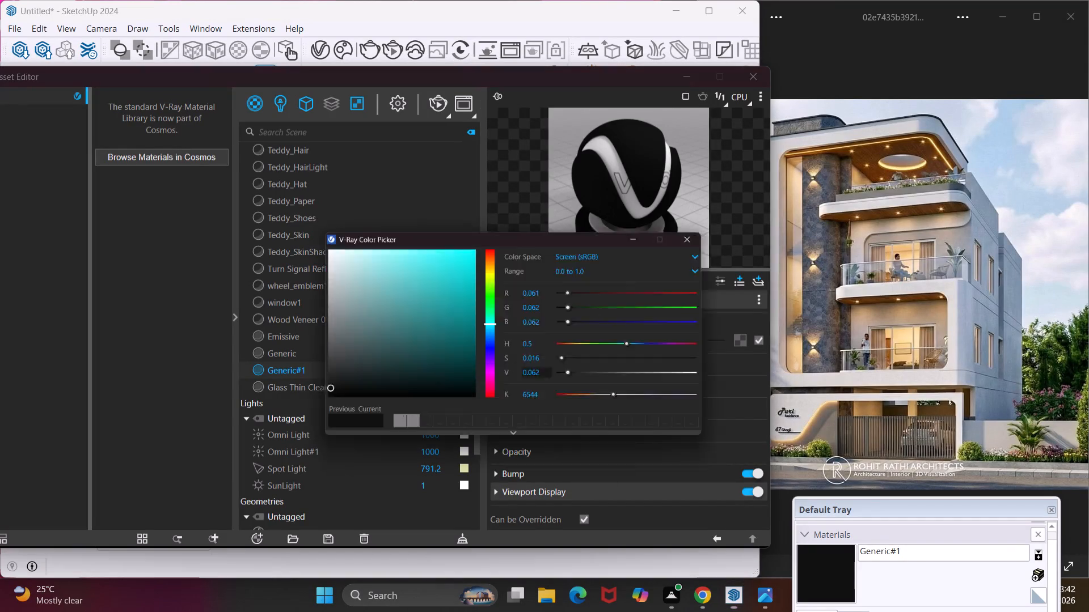
left_click(332, 338)
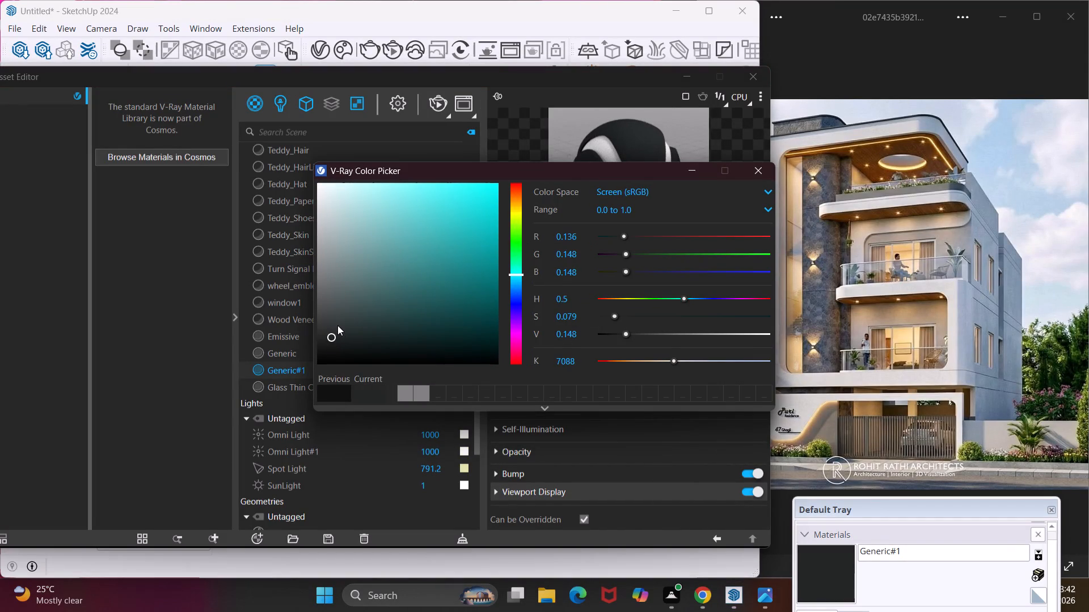
left_click(336, 325)
left_click(328, 329)
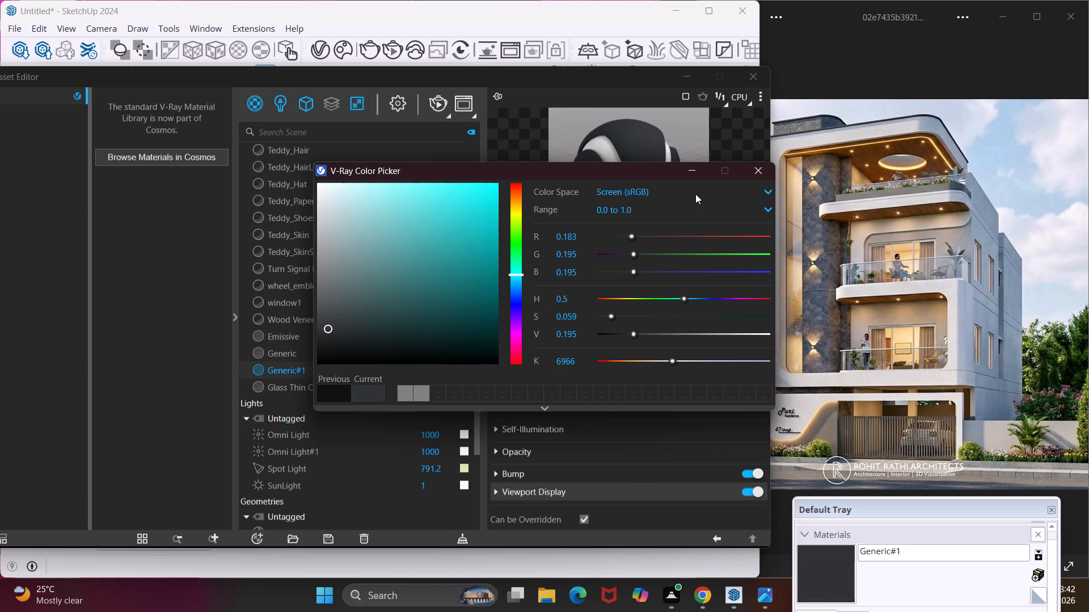
left_click(703, 173)
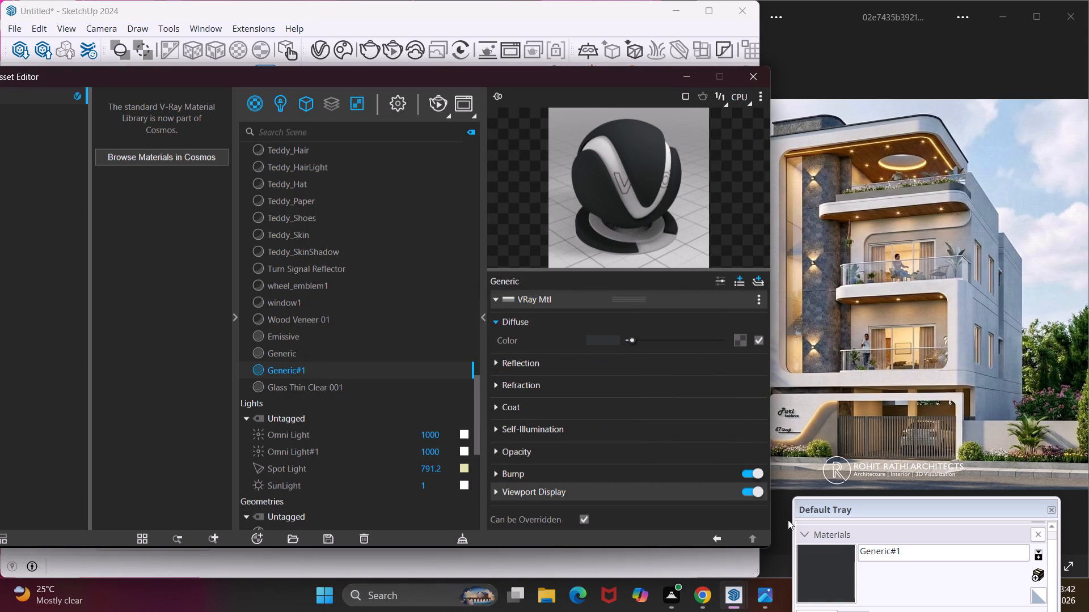
Paint the wall-lamp column's floor-height panels, the lower curved side and the upper floor-level band with Generic#1.
left_click(817, 578)
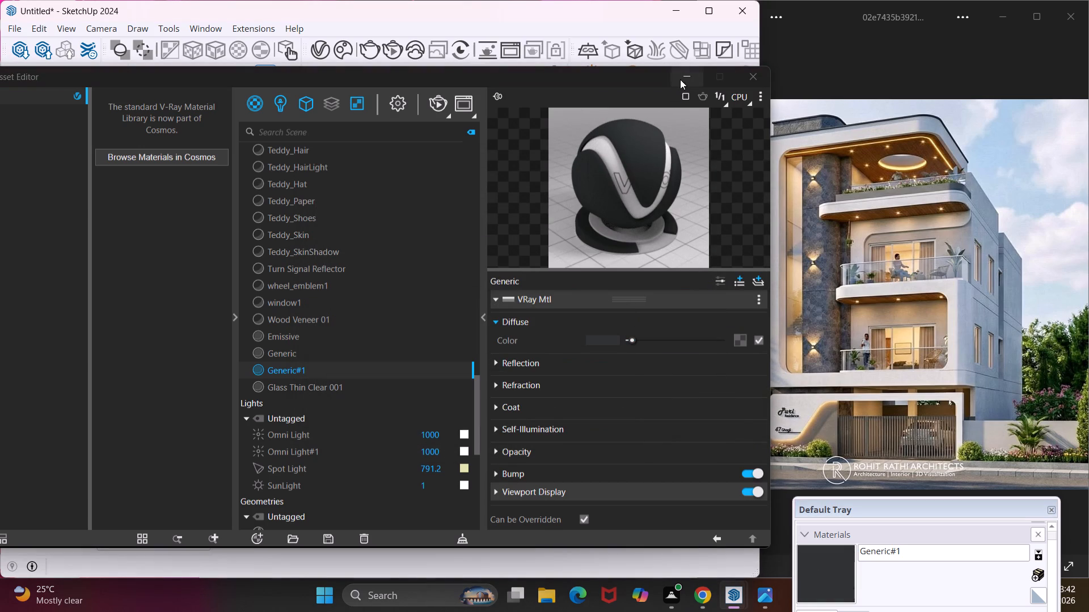
left_click(680, 79)
scroll(286, 287, "up", 10)
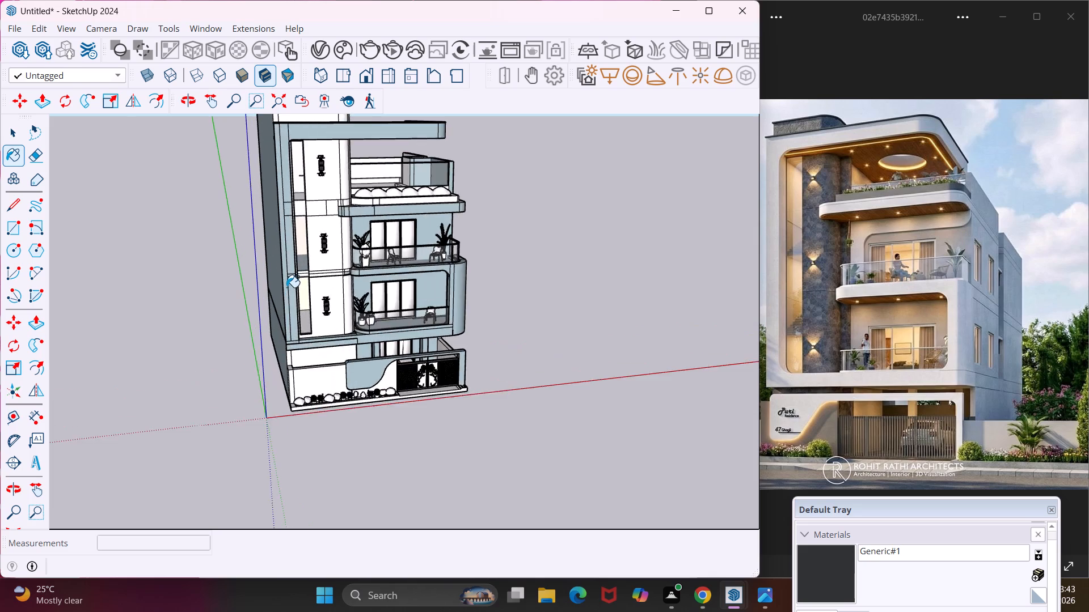
left_click(336, 309)
left_click(357, 249)
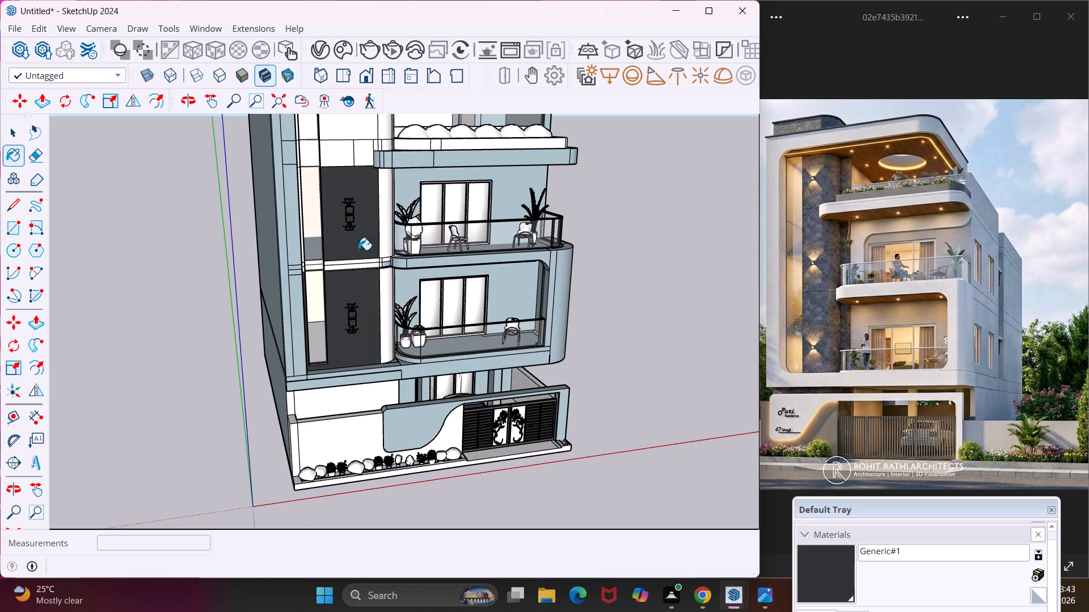
left_click(382, 308)
scroll(369, 226, "down", 3)
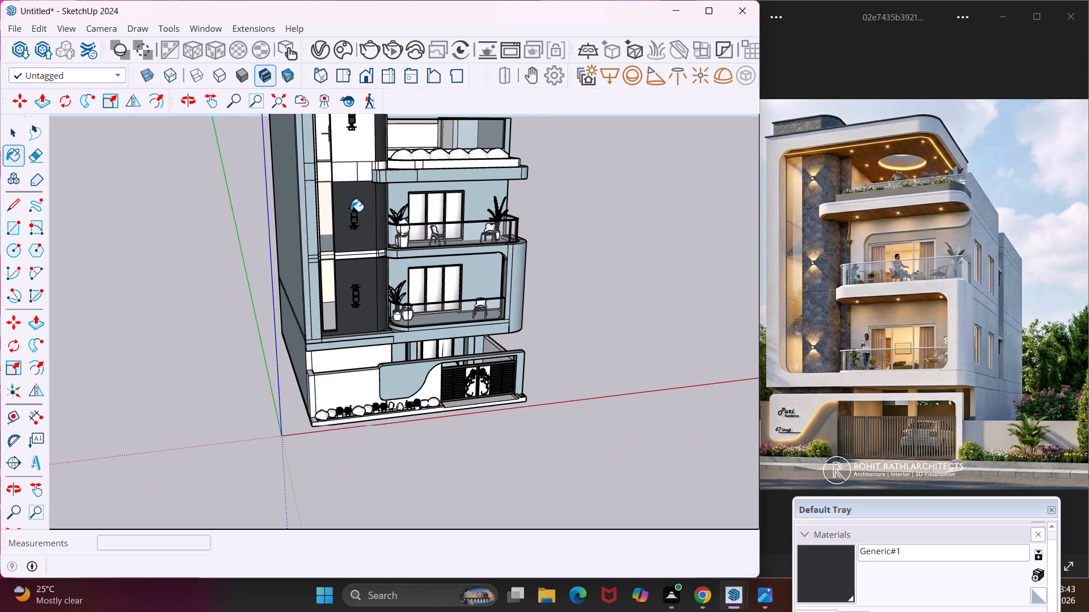
left_click(362, 151)
left_click(359, 176)
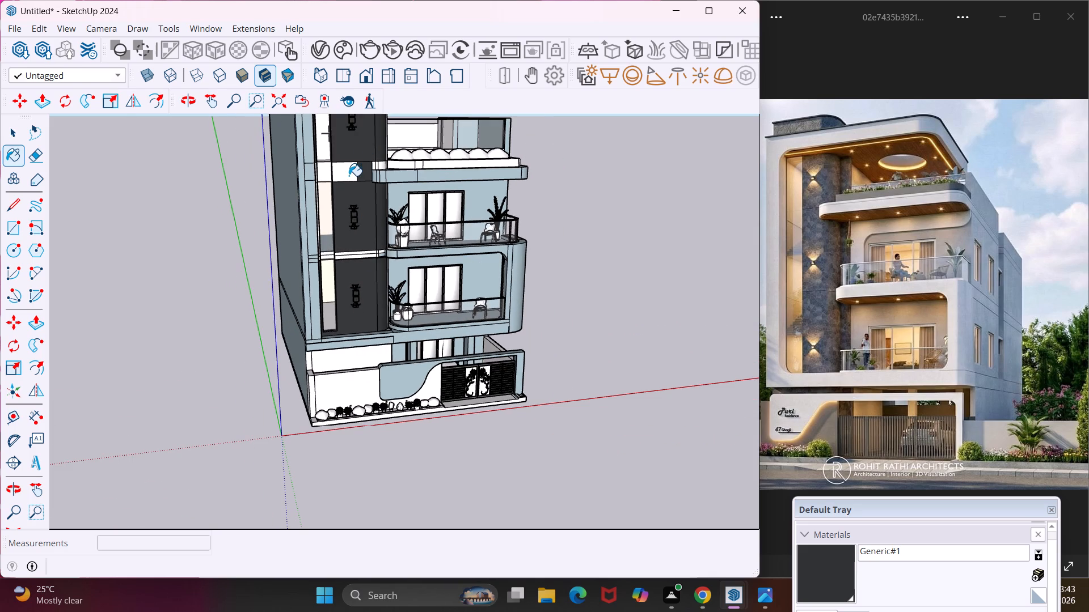
left_click(349, 176)
Paint the wall-lamp column's lower floor-level band, including the pieces at its curved end, with Generic#1.
scroll(343, 180, "up", 4)
middle_click_drag(343, 180, 298, 186)
scroll(352, 283, "up", 7)
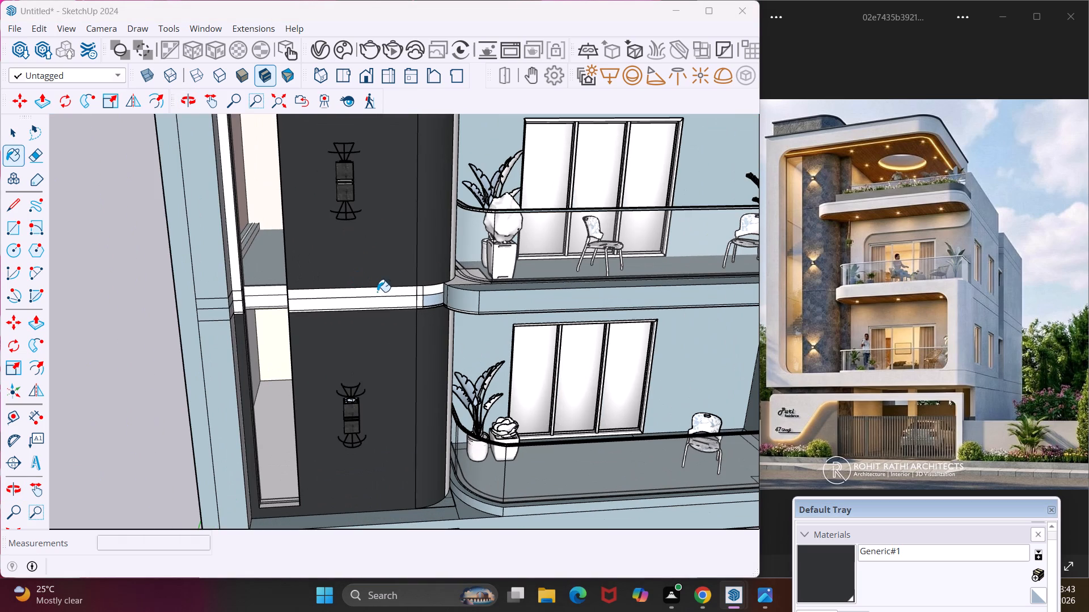
left_click(377, 292)
left_click(376, 316)
scroll(433, 293, "up", 4)
left_click(430, 293)
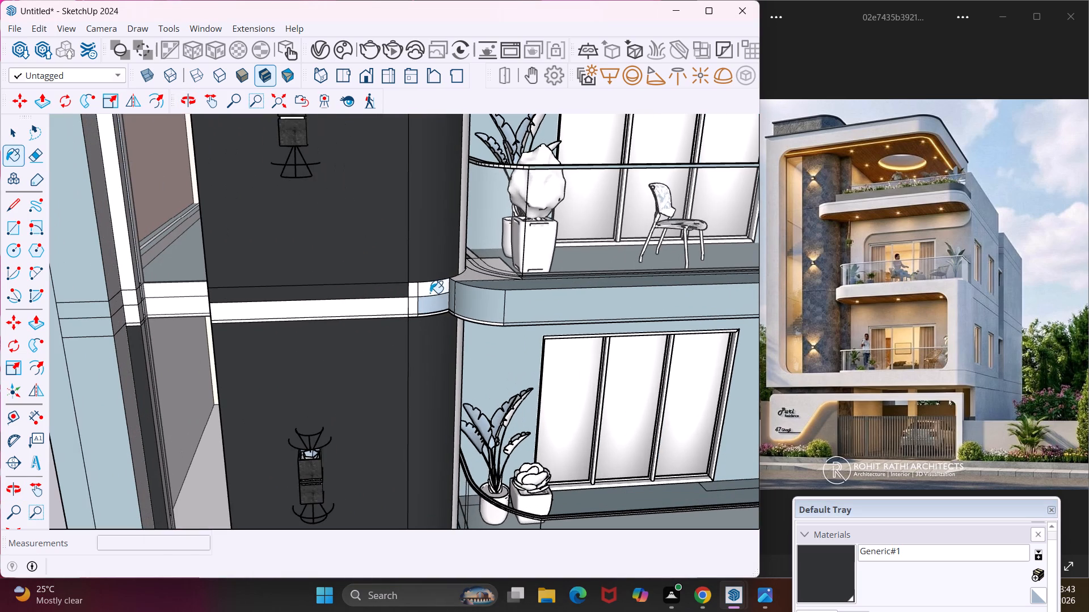
left_click(429, 307)
left_click(389, 312)
left_click(411, 296)
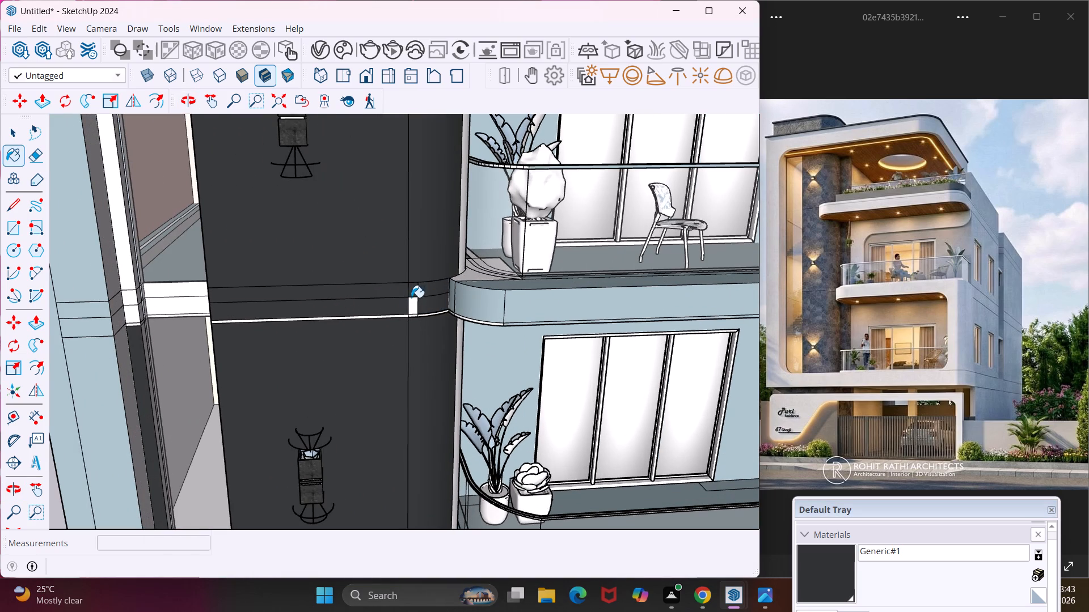
left_click(410, 308)
Paint the corner floor piece and the small raised block beside the column on the upper furnished balcony with Generic#1.
middle_click_drag(476, 275, 403, 286)
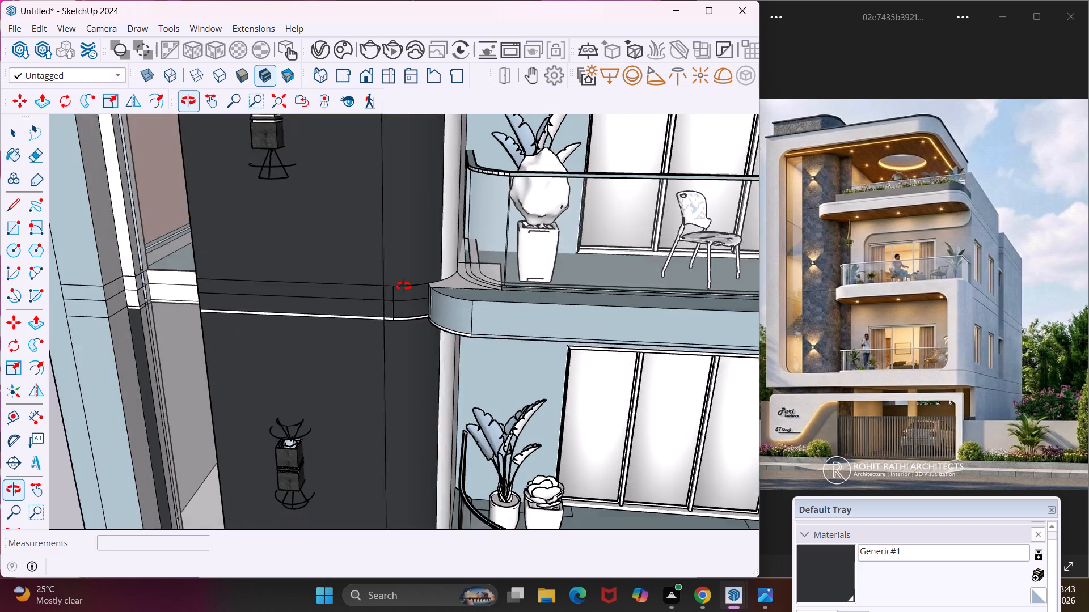
middle_click_drag(403, 286, 318, 335)
scroll(406, 308, "up", 3)
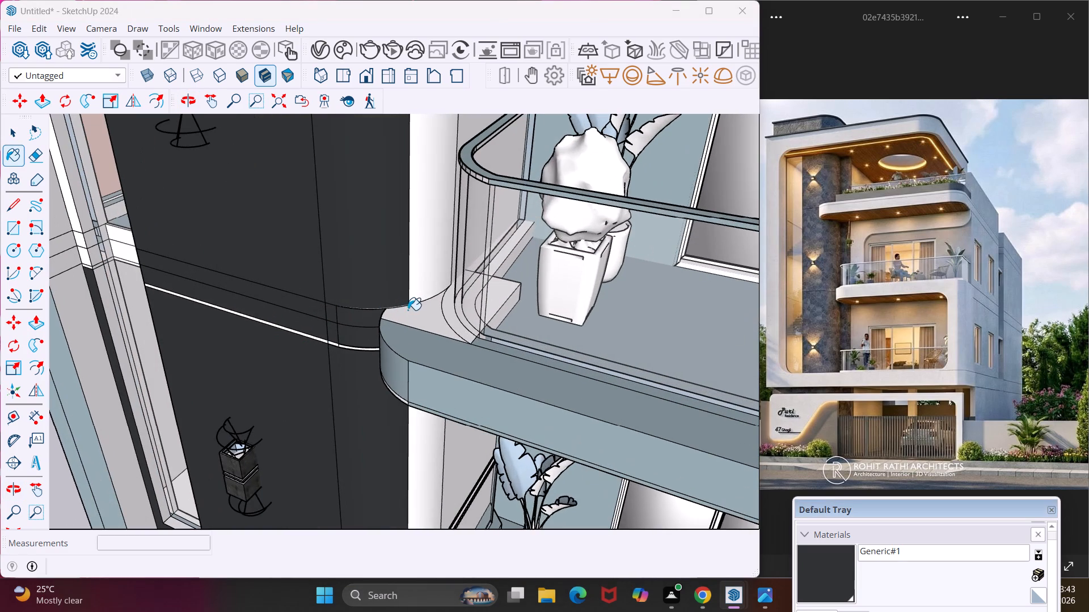
left_click(408, 311)
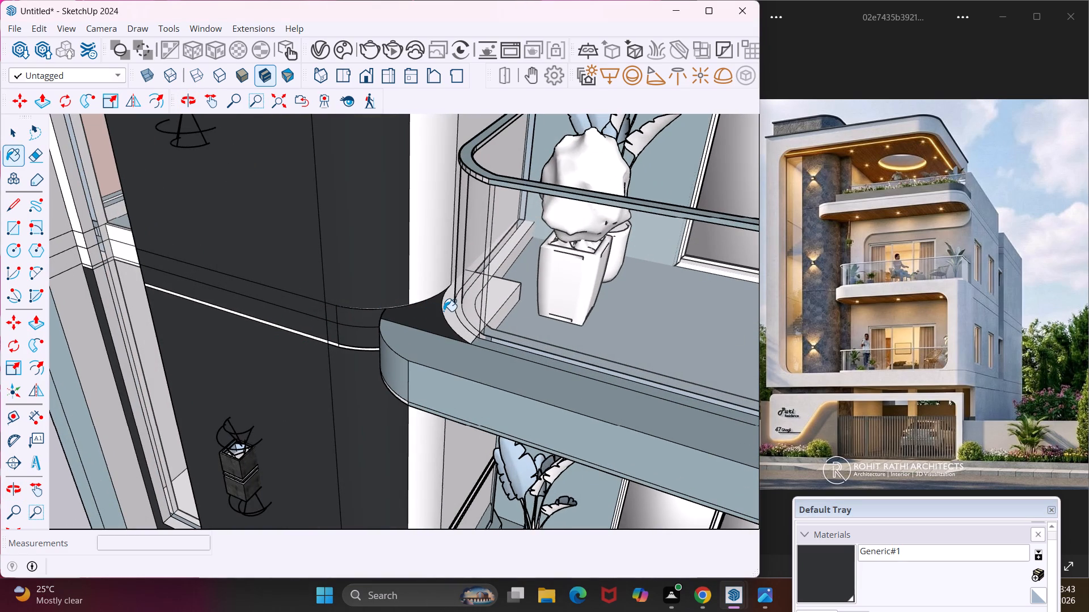
scroll(445, 311, "up", 3)
left_click(446, 312)
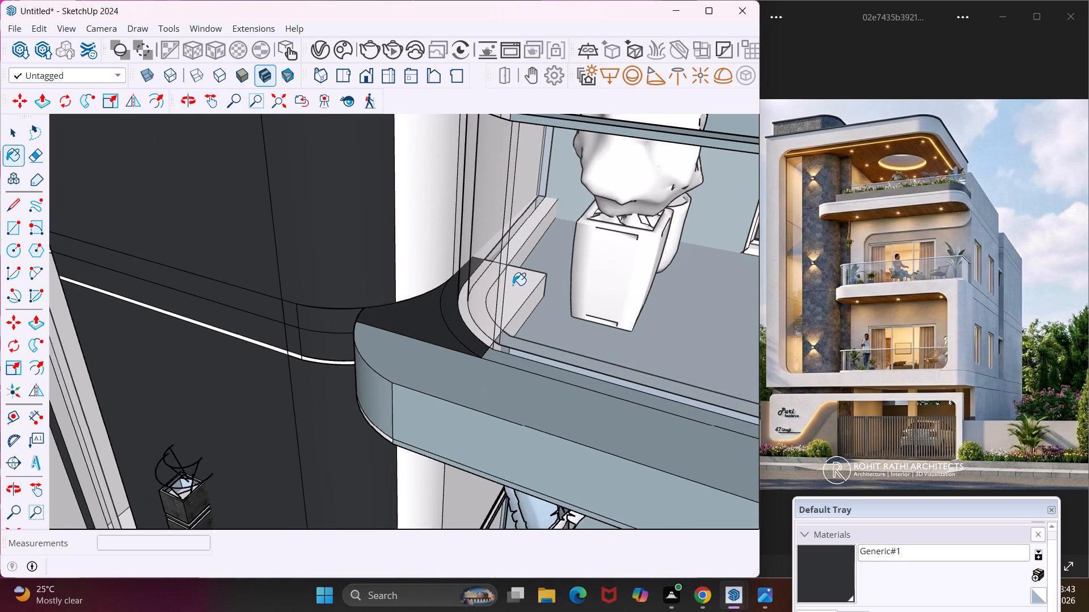
left_click(514, 285)
key("ctrl+z")
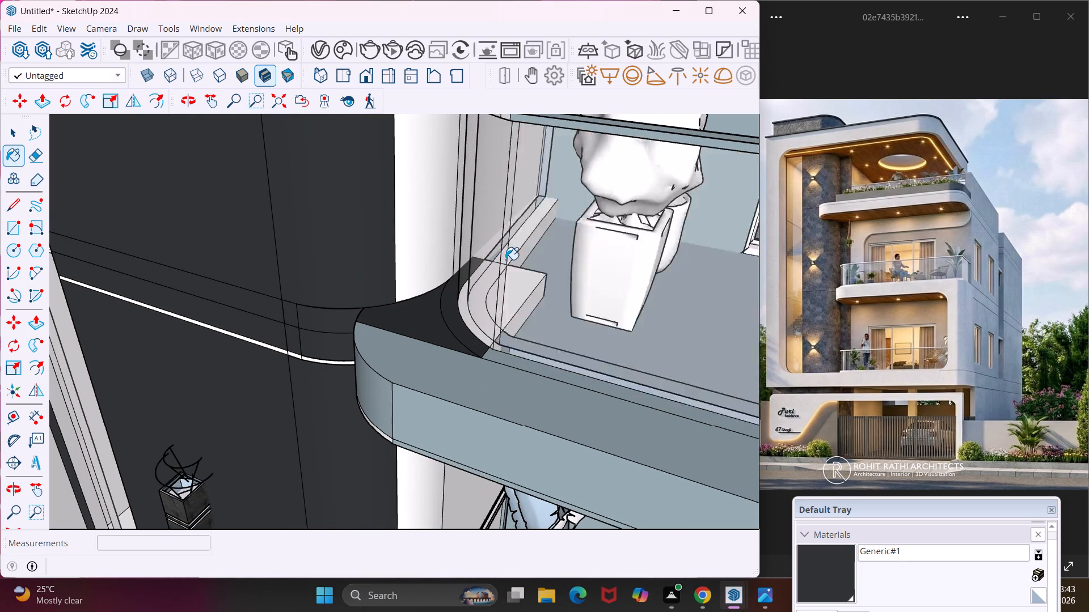
middle_click_drag(517, 290, 293, 341)
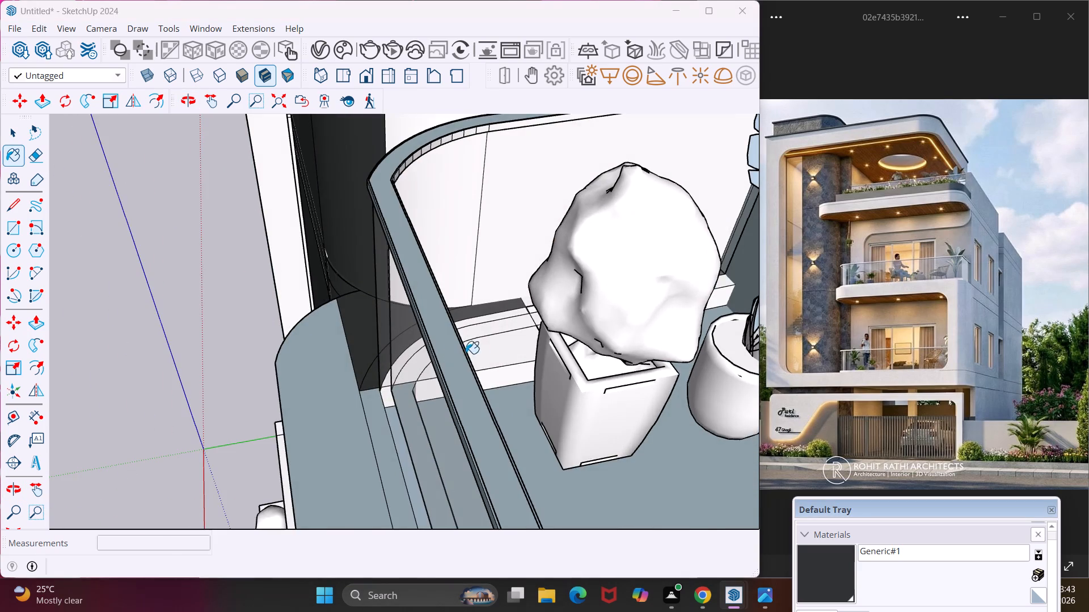
scroll(482, 351, "up", 4)
left_click(484, 351)
middle_click_drag(489, 353, 494, 374)
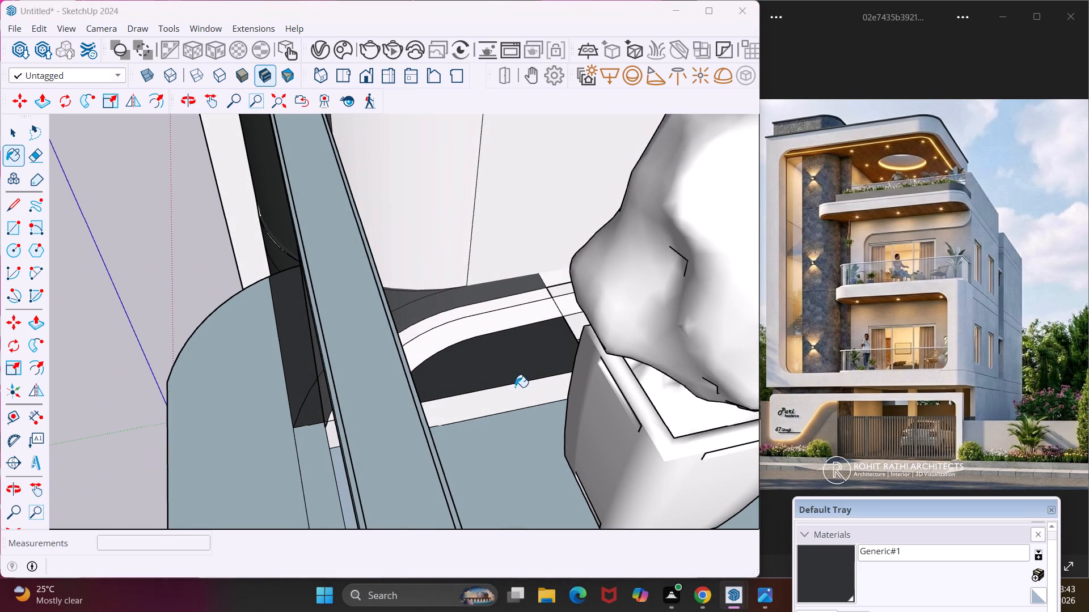
left_click(516, 398)
Paint the remaining light face of the curved column beside the upper furnished balcony with Generic#1.
middle_click_drag(507, 386, 577, 414)
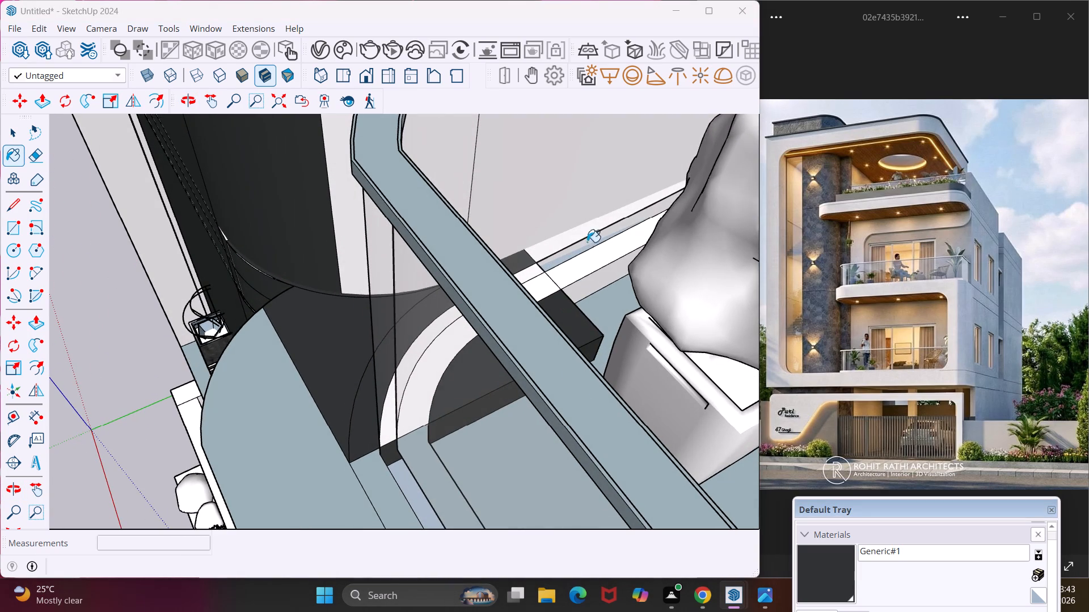
middle_click_drag(518, 218, 679, 246)
left_click(387, 207)
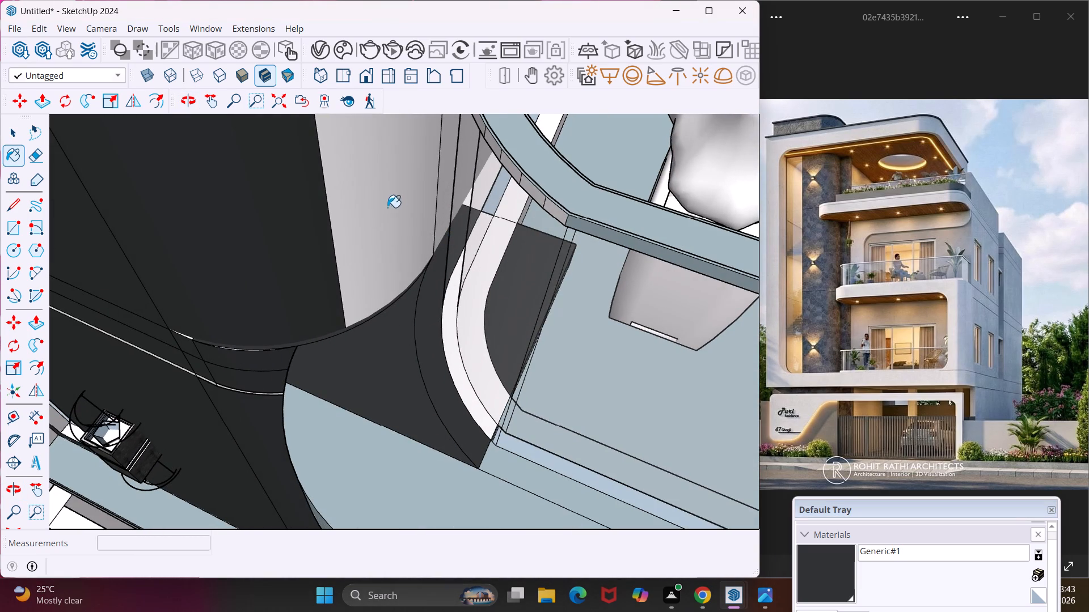
Paint the low curb along the upper furnished balcony's side wall and the curved corner strip with Generic#1.
scroll(387, 210, "down", 8)
scroll(478, 167, "up", 3)
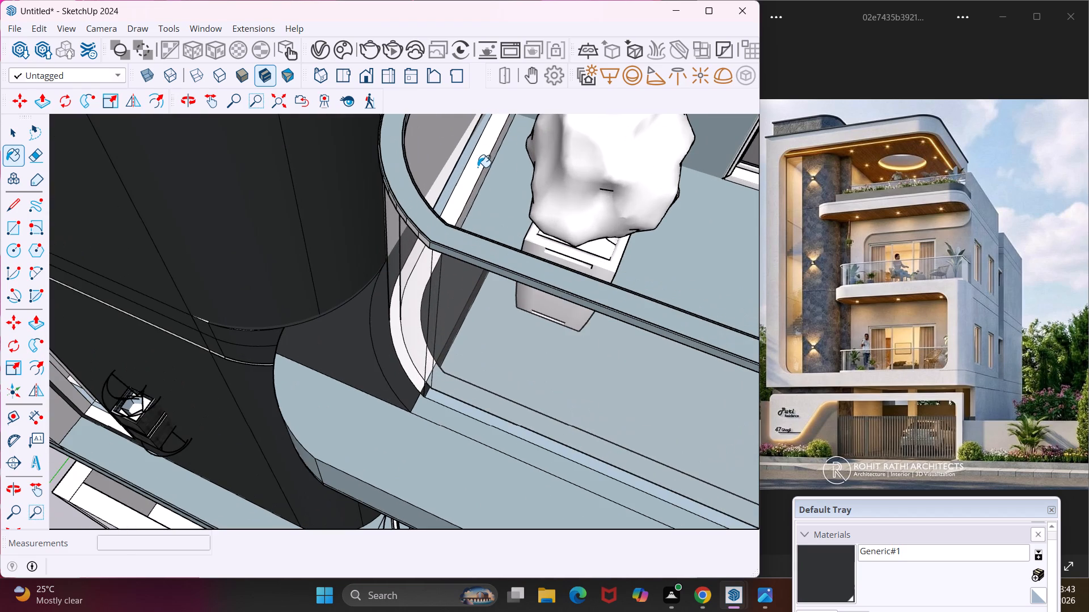
left_click(478, 167)
left_click(475, 190)
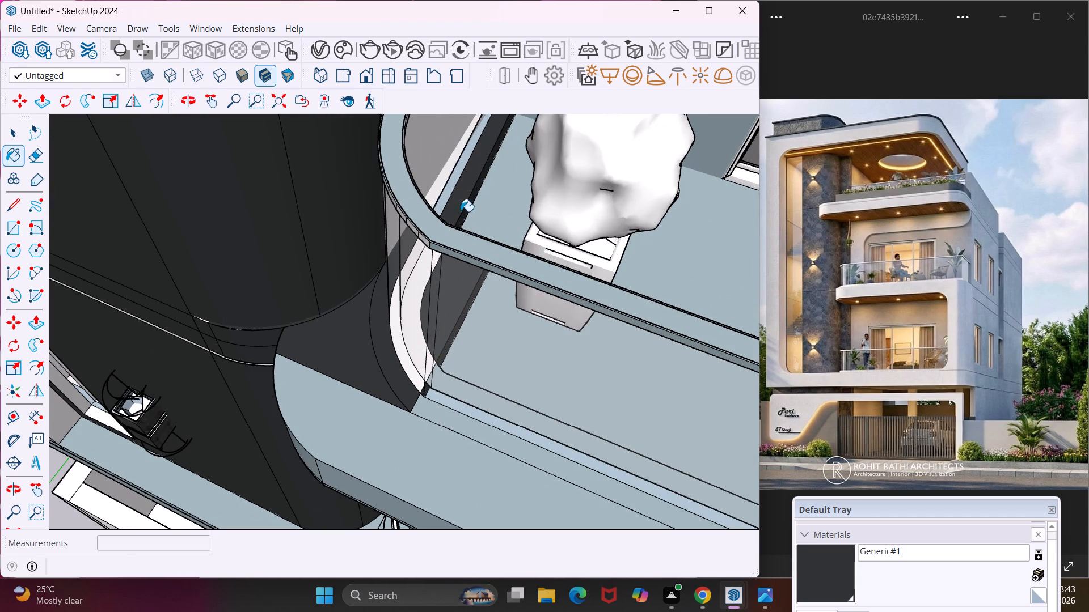
middle_click_drag(454, 227, 299, 272)
left_click(468, 285)
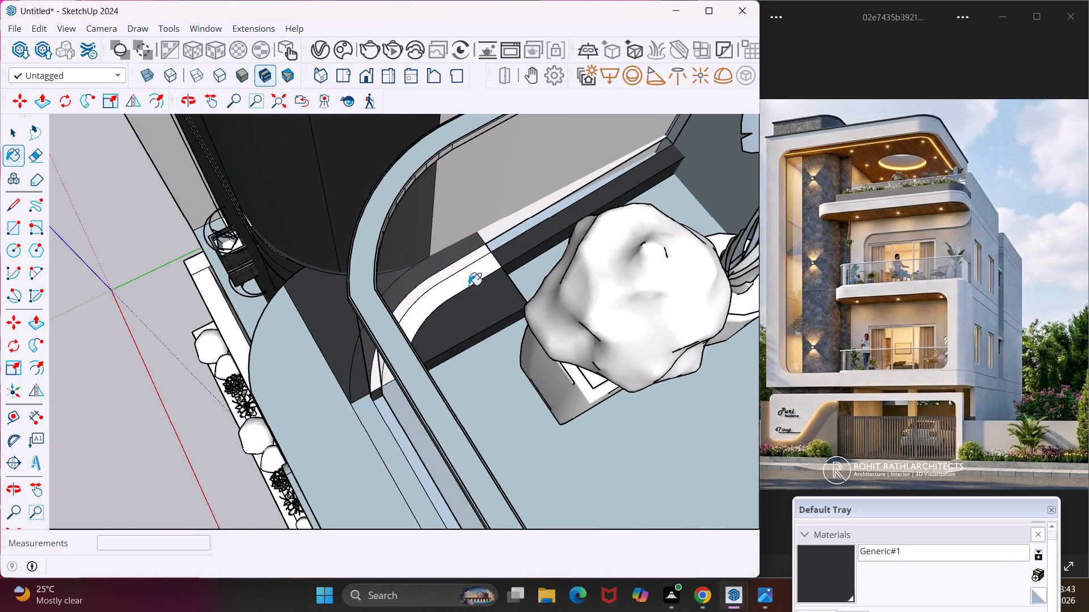
Paint the narrow inner edge strip of the blue-grey side frame beside the tall window, including its floor-level pieces, with Generic#1.
middle_click_drag(462, 282, 592, 230)
scroll(447, 264, "down", 5)
scroll(381, 288, "down", 6)
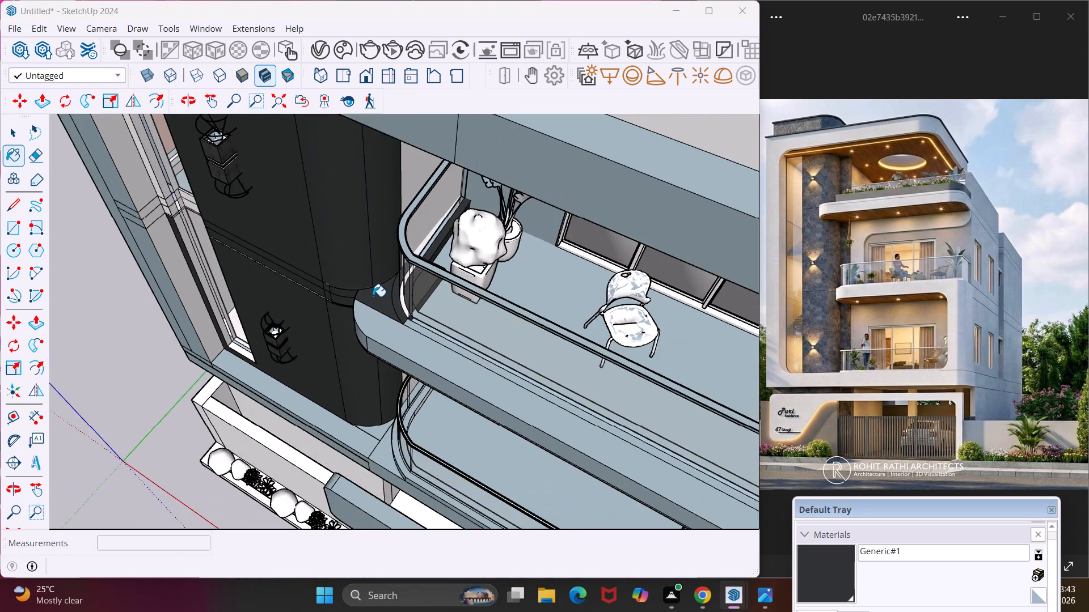
scroll(373, 296, "down", 4)
middle_click_drag(296, 421, 496, 245)
scroll(379, 316, "down", 5)
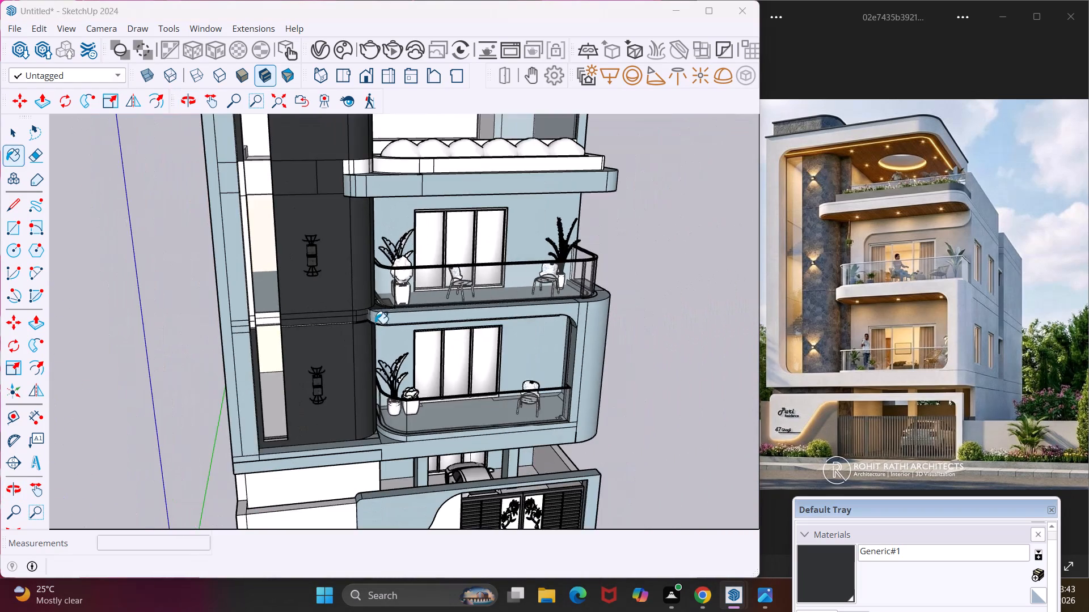
scroll(364, 333, "down", 2)
scroll(267, 227, "up", 4)
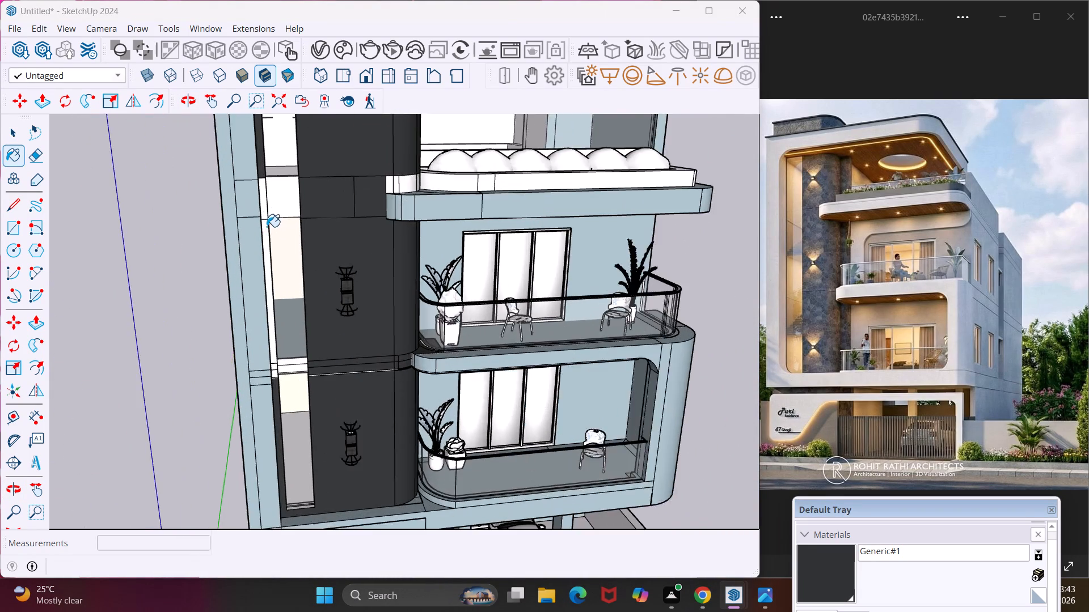
scroll(267, 227, "up", 4)
left_click(267, 238)
left_click(265, 198)
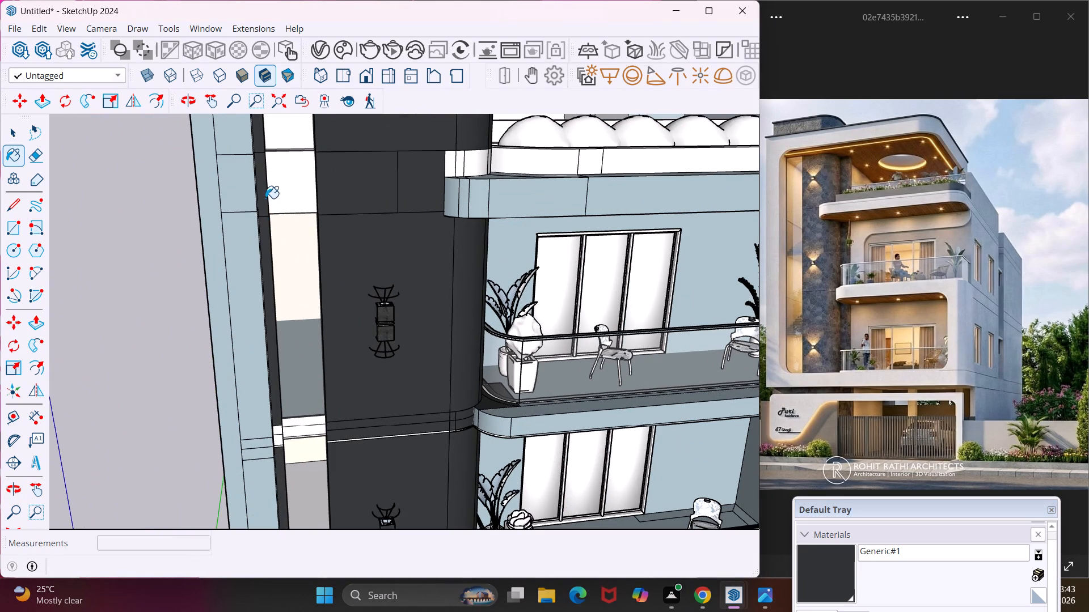
scroll(269, 194, "down", 5)
scroll(266, 369, "up", 6)
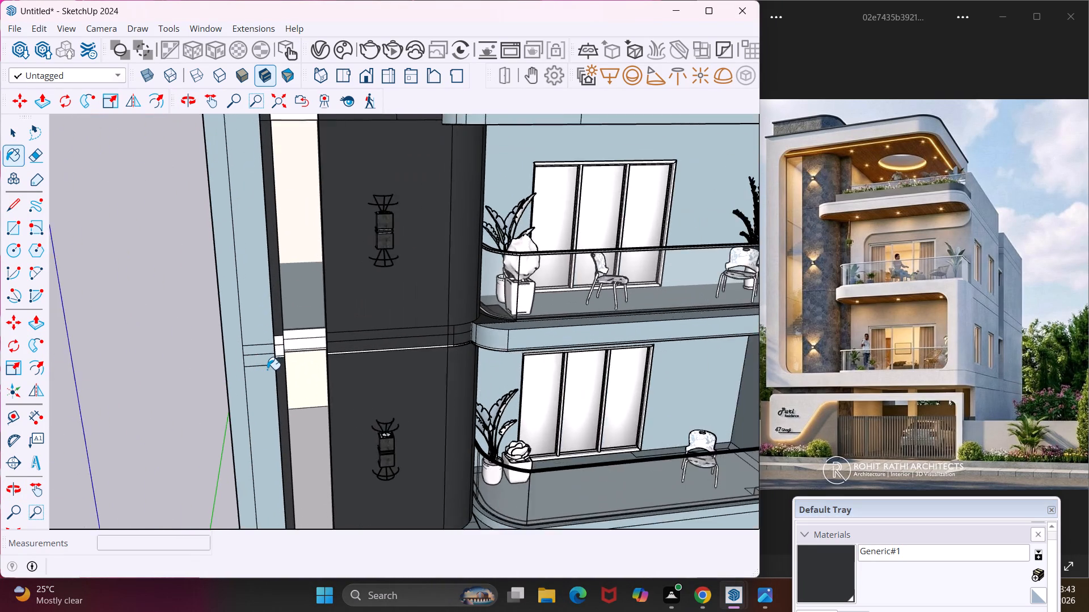
scroll(267, 369, "up", 7)
left_click(297, 329)
left_click(295, 305)
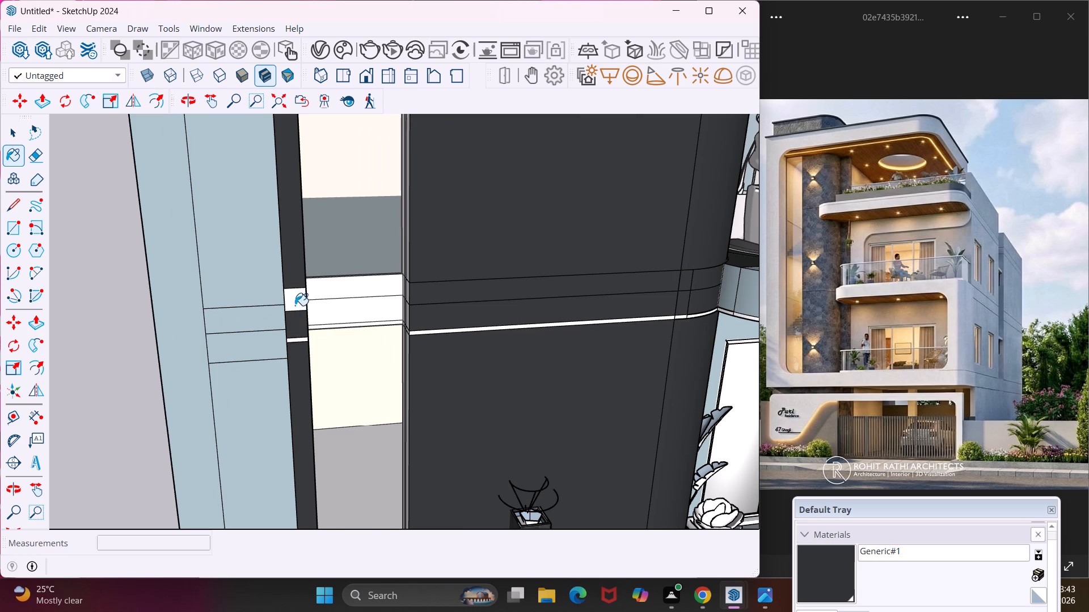
left_click(301, 344)
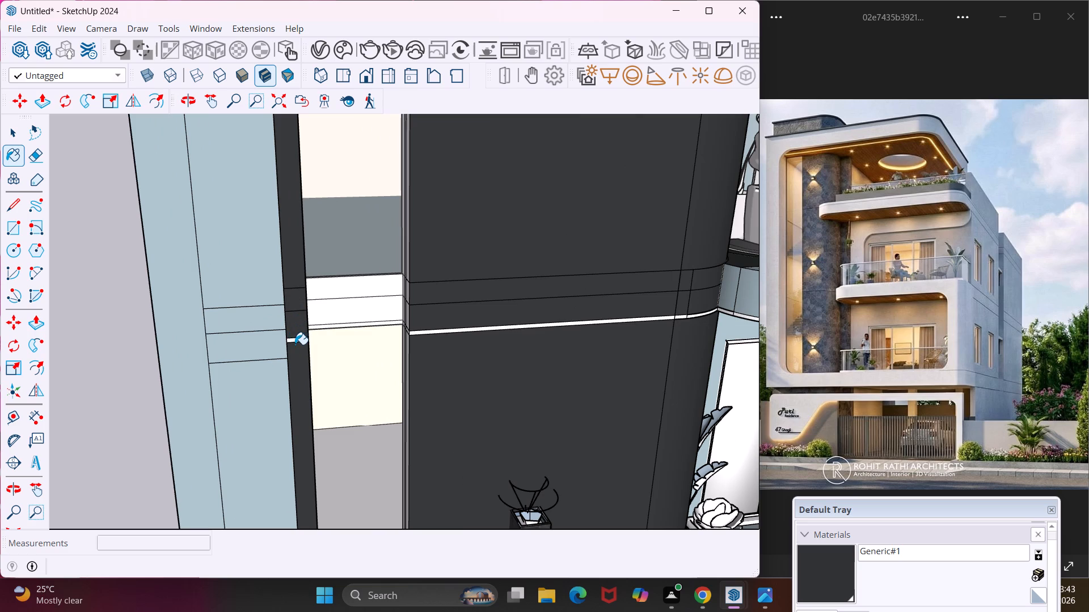
left_click(296, 345)
scroll(295, 340, "up", 4)
left_click(295, 340)
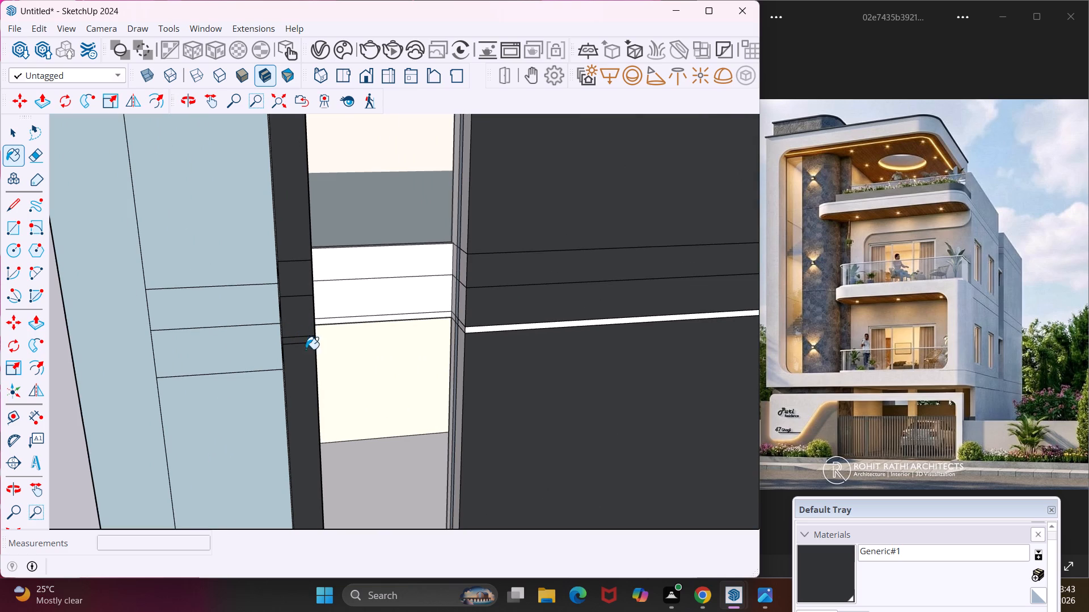
Paint the thin white line across the wall-lamp column at floor level with Generic#1.
left_click(523, 330)
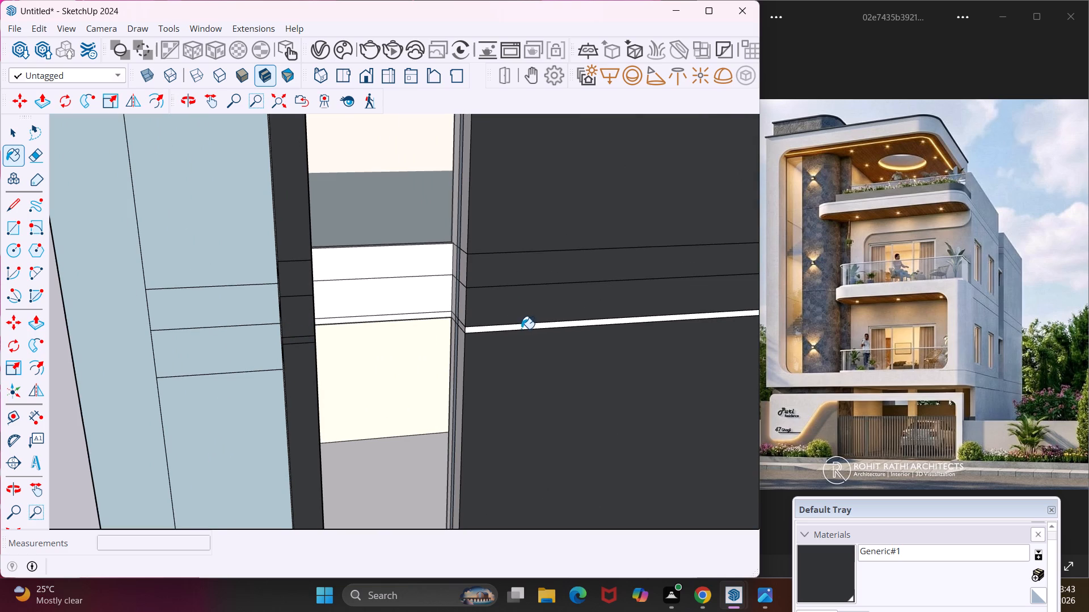
left_click(521, 329)
scroll(521, 325, "up", 3)
scroll(517, 326, "down", 6)
scroll(512, 326, "down", 15)
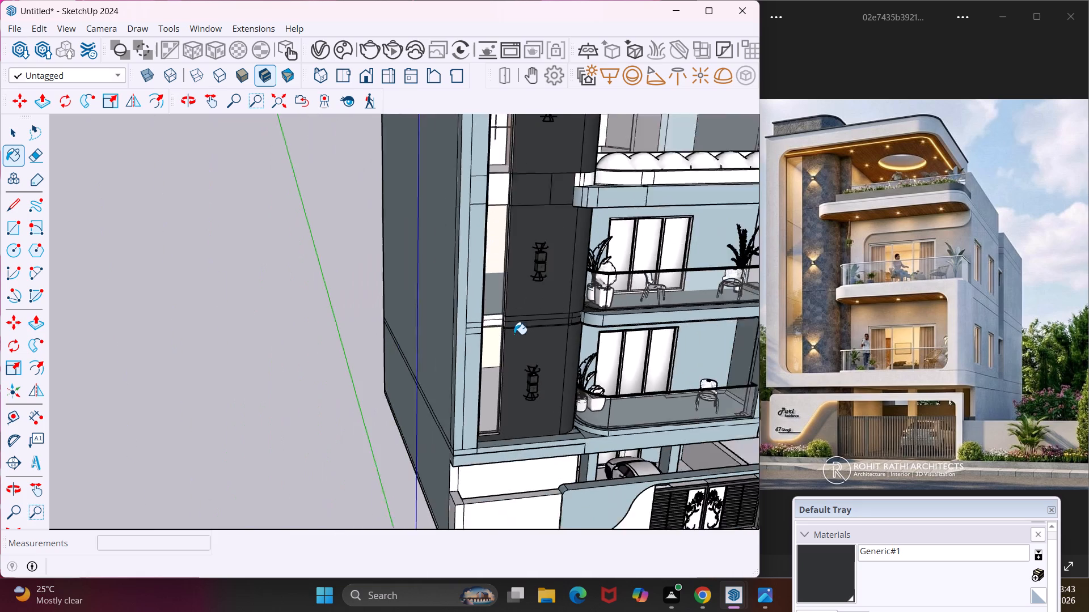
Paint the front boundary wall's face, top and end pieces, plus the recessed ground-floor wall behind it, with Generic#1.
scroll(514, 334, "down", 8)
scroll(496, 439, "up", 8)
left_click(496, 441)
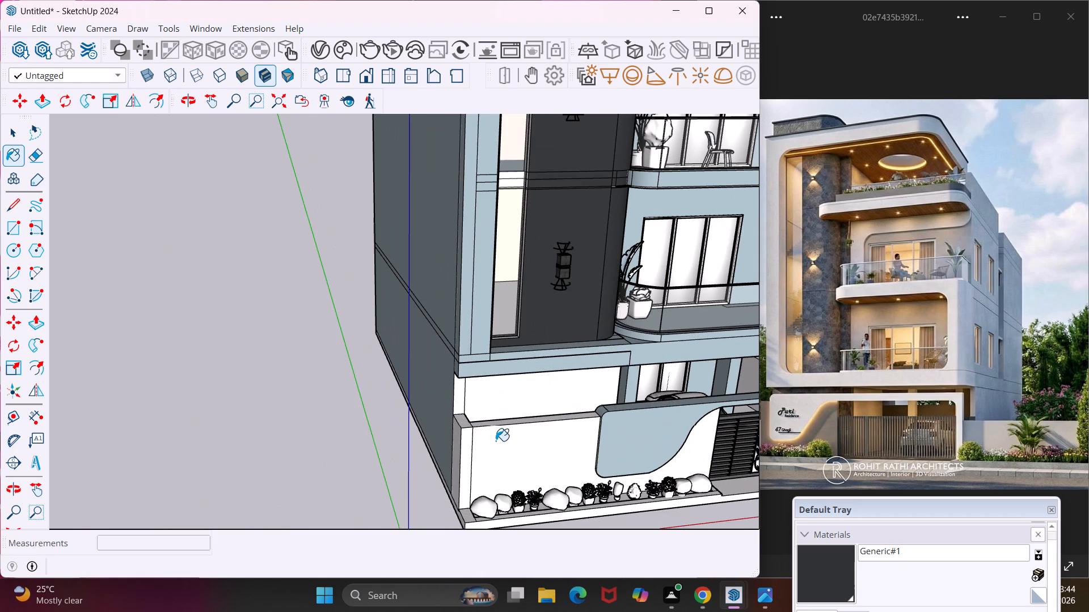
left_click(470, 454)
left_click(470, 427)
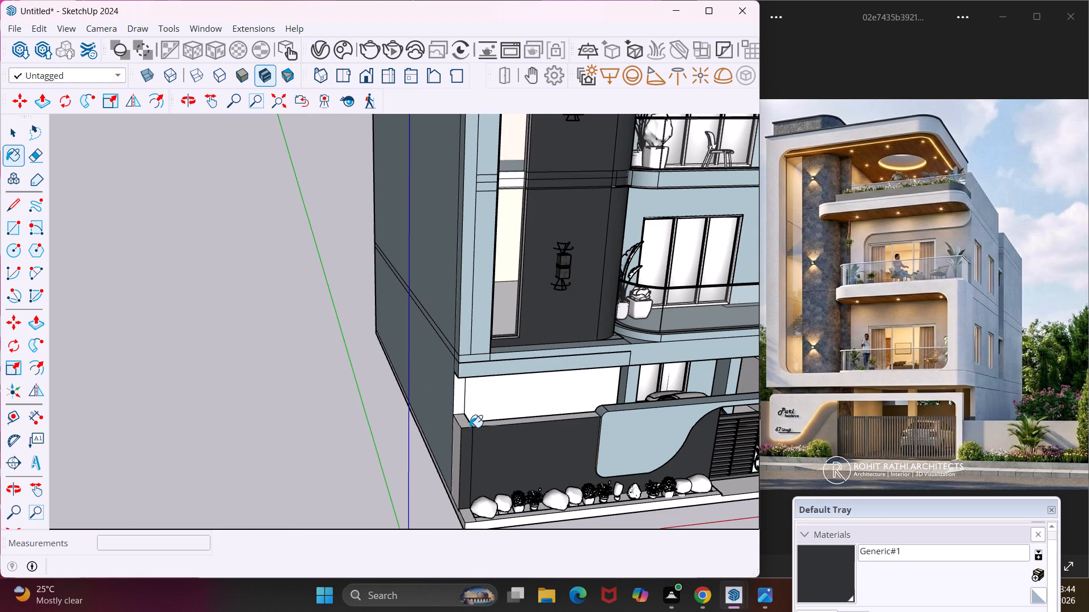
left_click(466, 404)
left_click(459, 403)
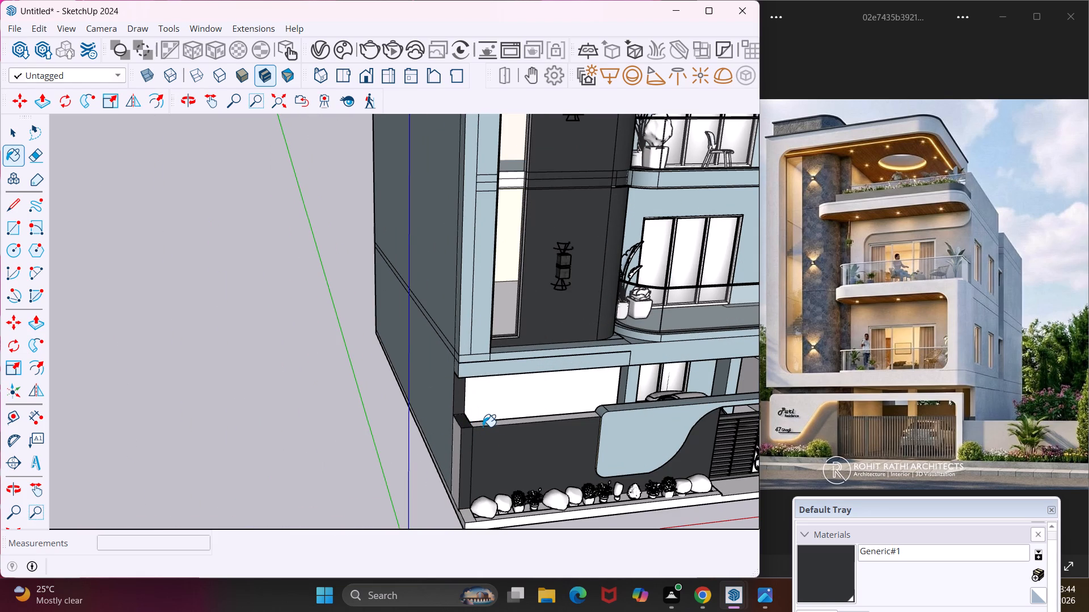
left_click(483, 427)
scroll(484, 428, "up", 5)
left_click(486, 423)
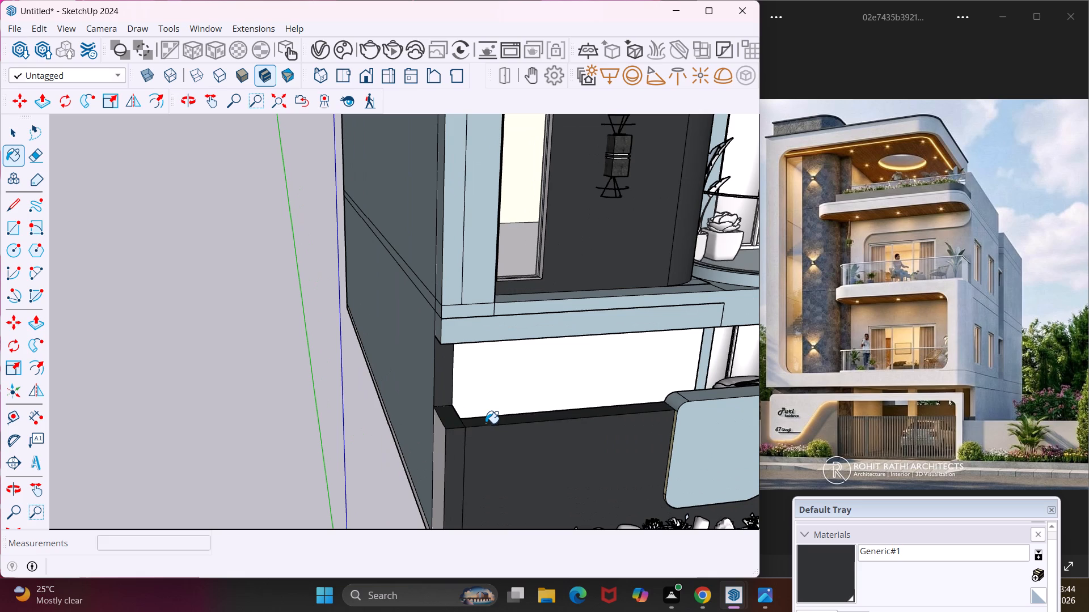
left_click(439, 456)
left_click(506, 393)
scroll(497, 396, "down", 6)
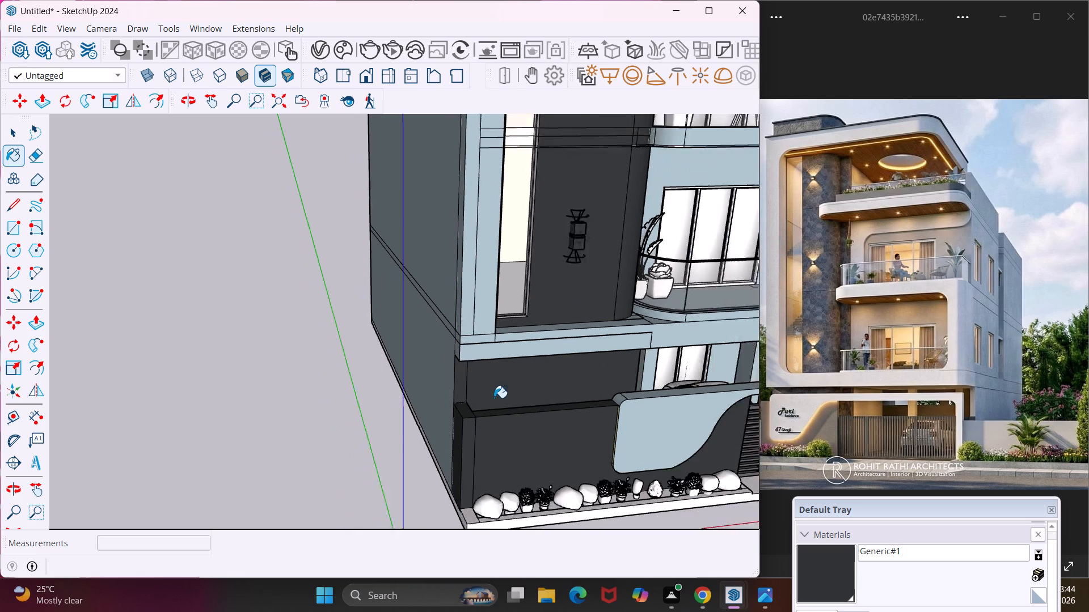
Paint the front curb and the ledge surface under the row of stones and potted plants with Generic#1.
scroll(493, 400, "down", 3)
scroll(568, 472, "up", 6)
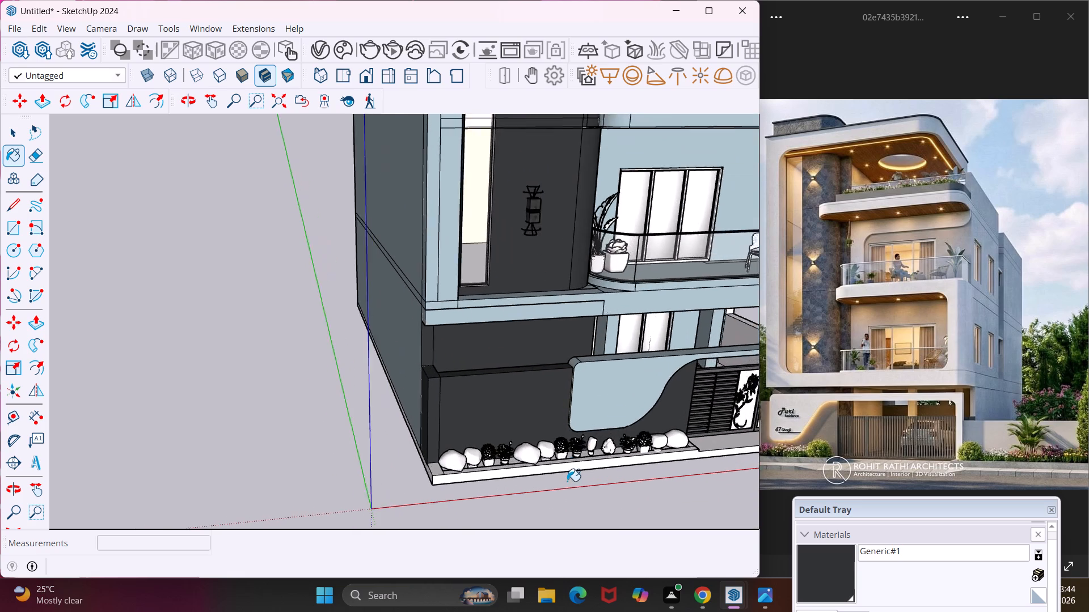
scroll(567, 481, "up", 3)
left_click(547, 464)
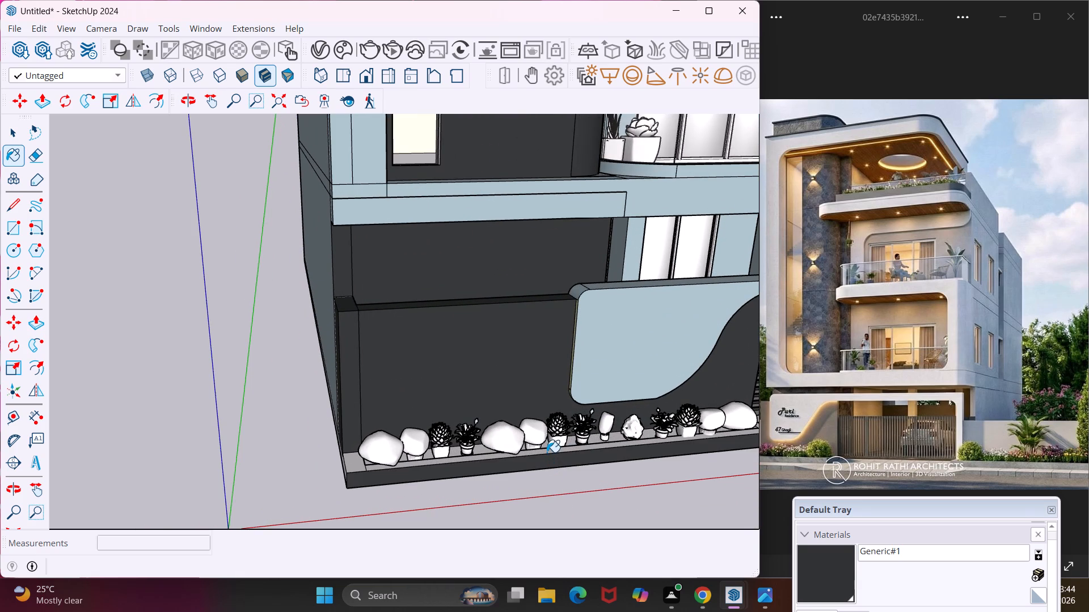
left_click(547, 452)
left_click(357, 467)
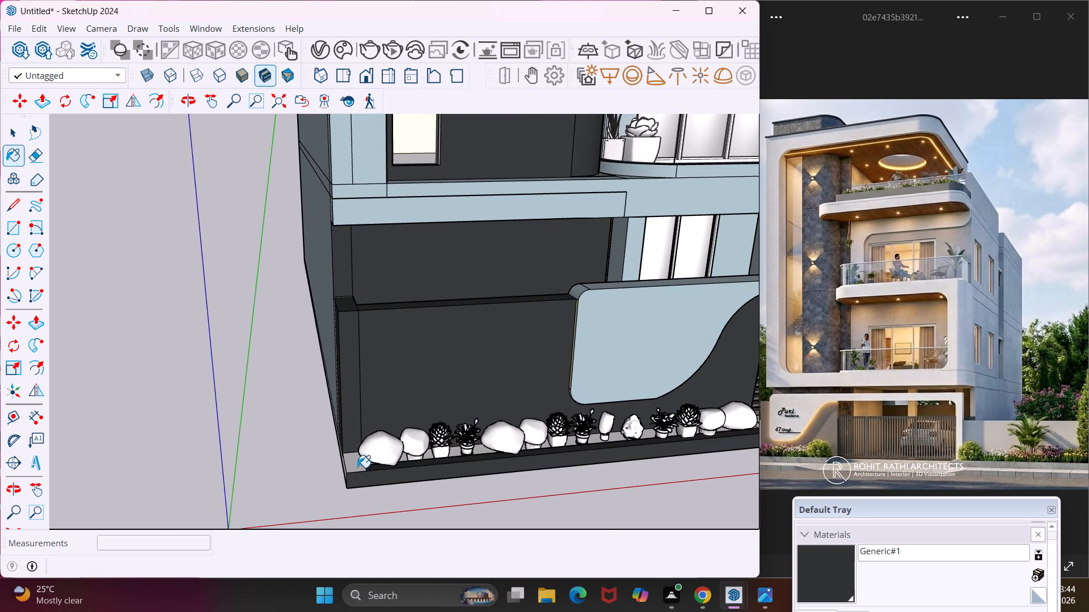
middle_click_drag(357, 470, 347, 557)
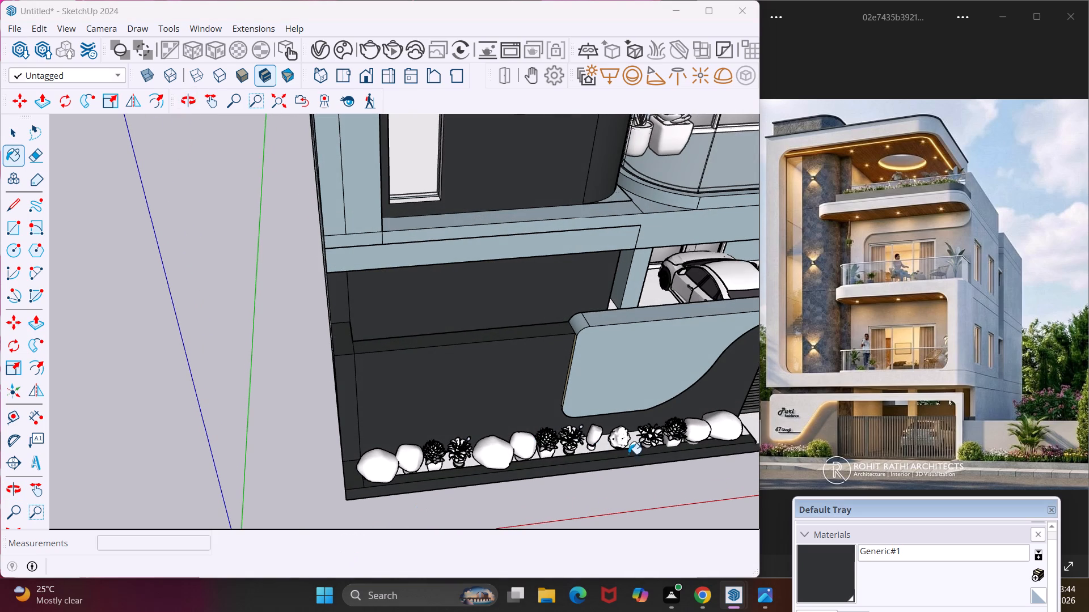
scroll(598, 455, "up", 10)
left_click(609, 438)
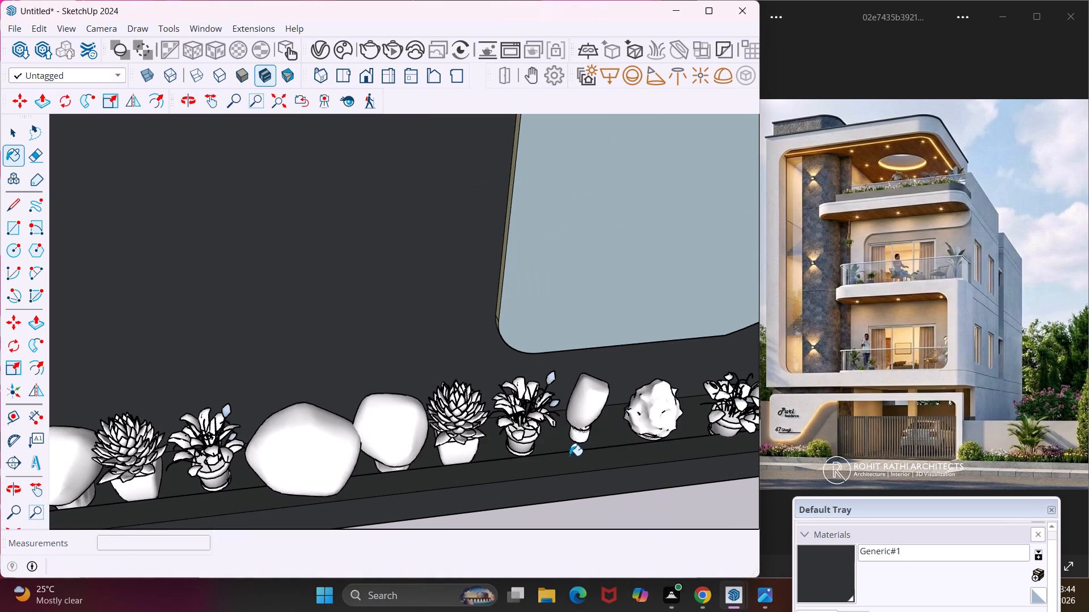
Paint the entrance floor in front of the gate with Generic#1.
scroll(471, 478, "down", 6)
scroll(410, 490, "down", 9)
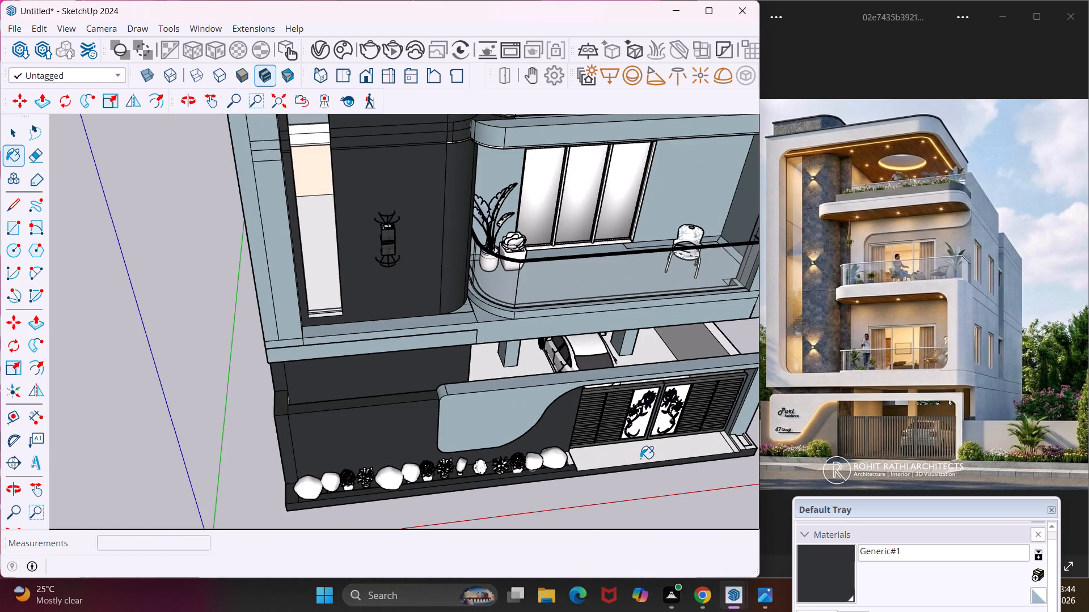
left_click(651, 457)
Paint the faces of the small stepped blocks at the gate's far end, beside the blue-grey pillar, with Generic#1.
scroll(751, 447, "up", 3)
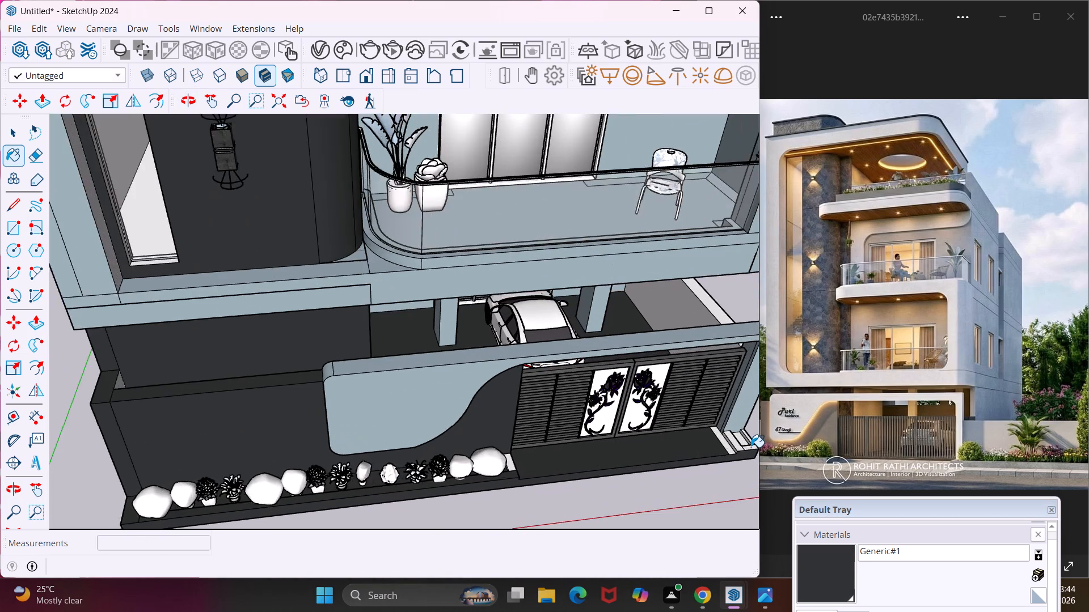
scroll(751, 447, "up", 10)
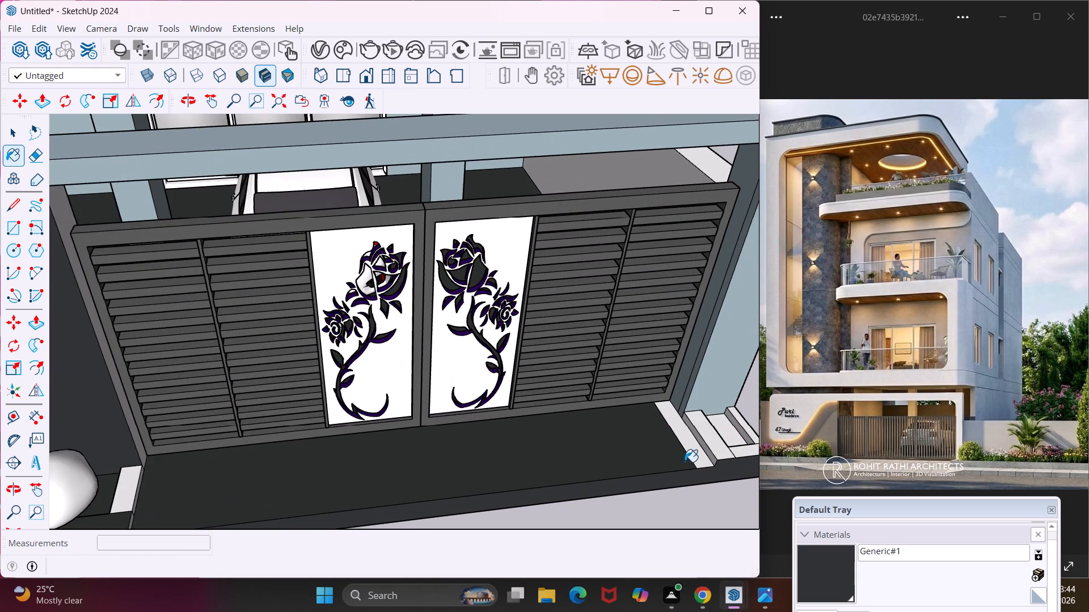
left_click(692, 453)
left_click(716, 444)
left_click(743, 443)
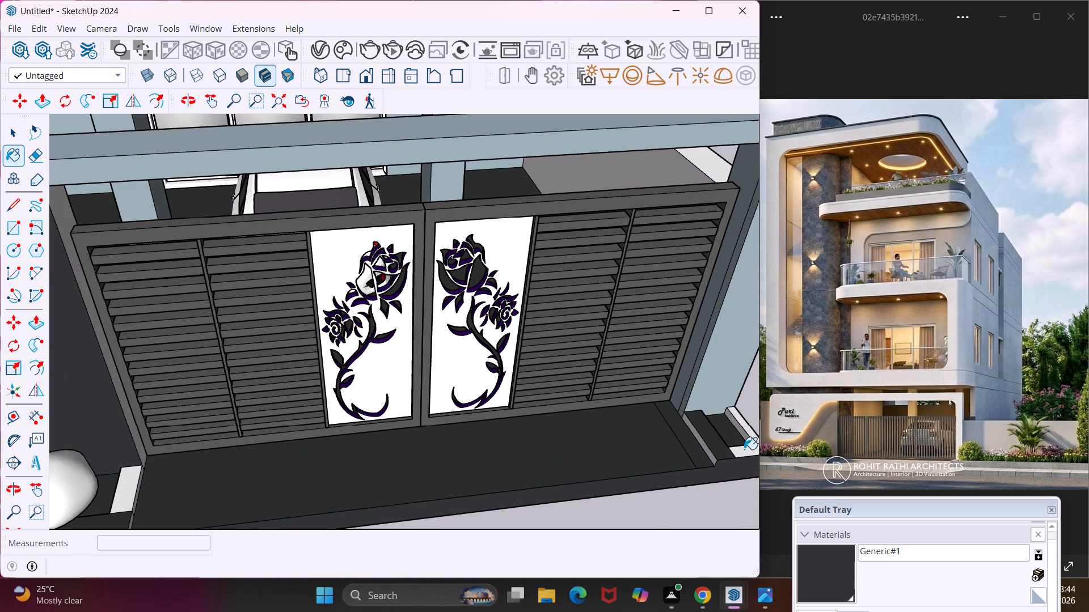
left_click(753, 441)
left_click(745, 456)
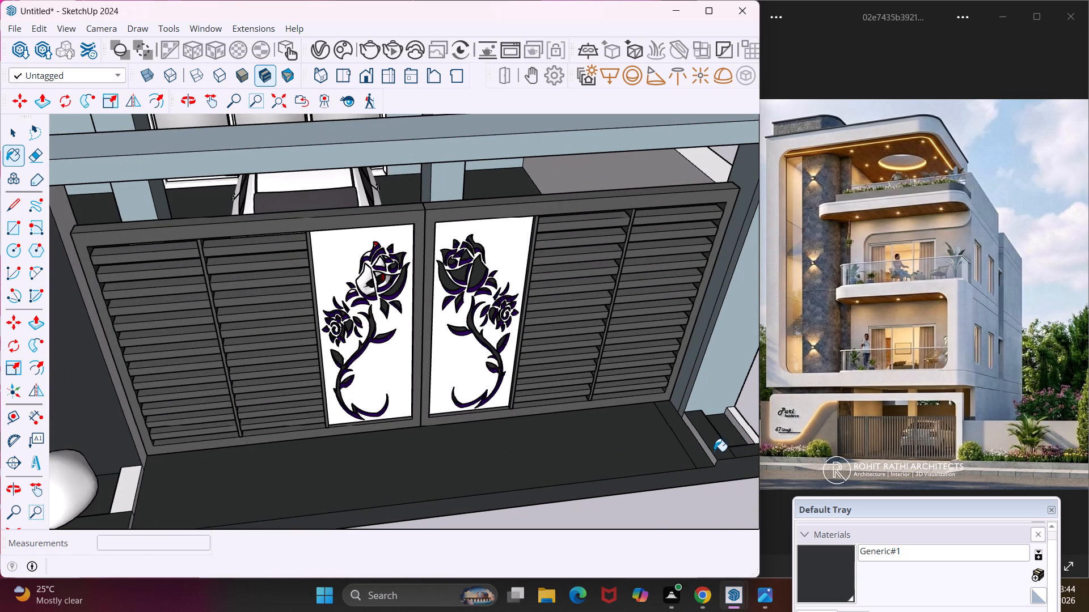
left_click(707, 456)
scroll(710, 457, "up", 1)
middle_click_drag(710, 457, 662, 444)
scroll(674, 451, "up", 3)
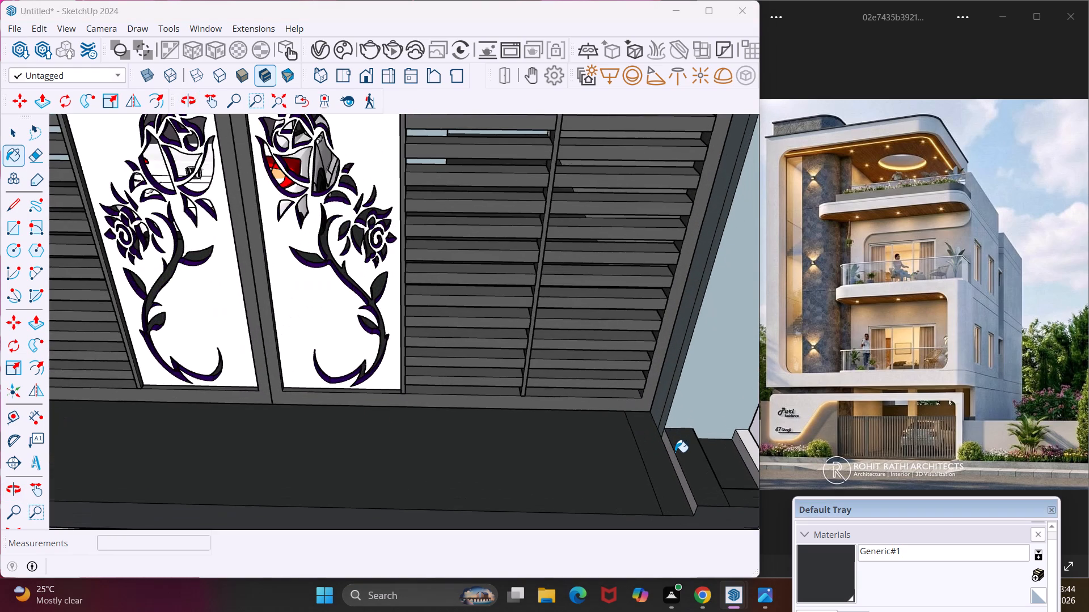
left_click(673, 460)
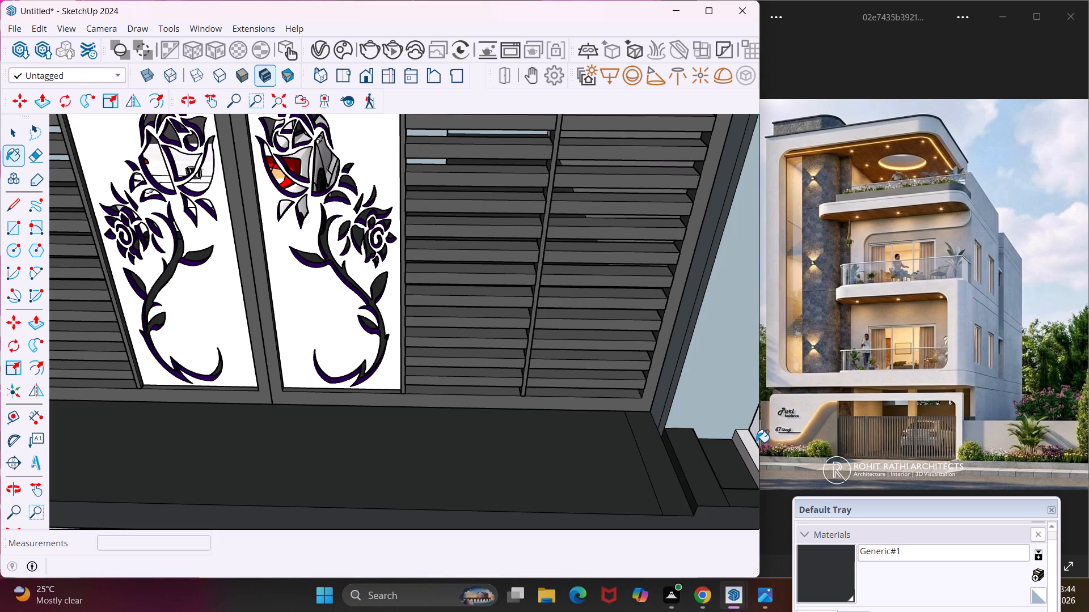
left_click(747, 448)
left_click(744, 453)
Paint the narrow side face of the planter curb where it meets the gate's entrance floor with Generic#1.
scroll(686, 465, "down", 8)
left_click(241, 448)
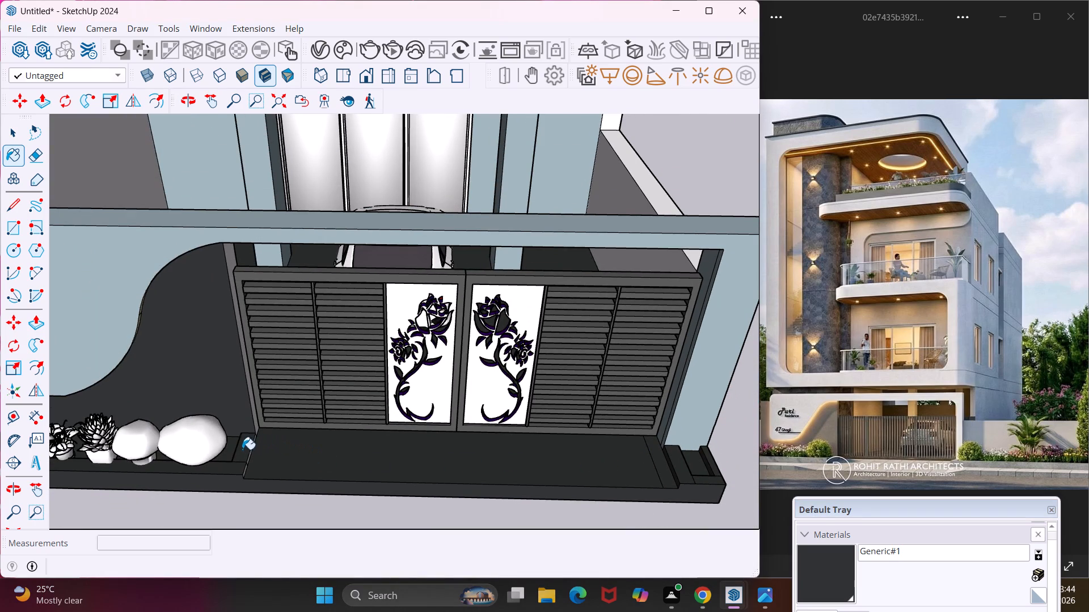
scroll(250, 459, "up", 9)
left_click(250, 450)
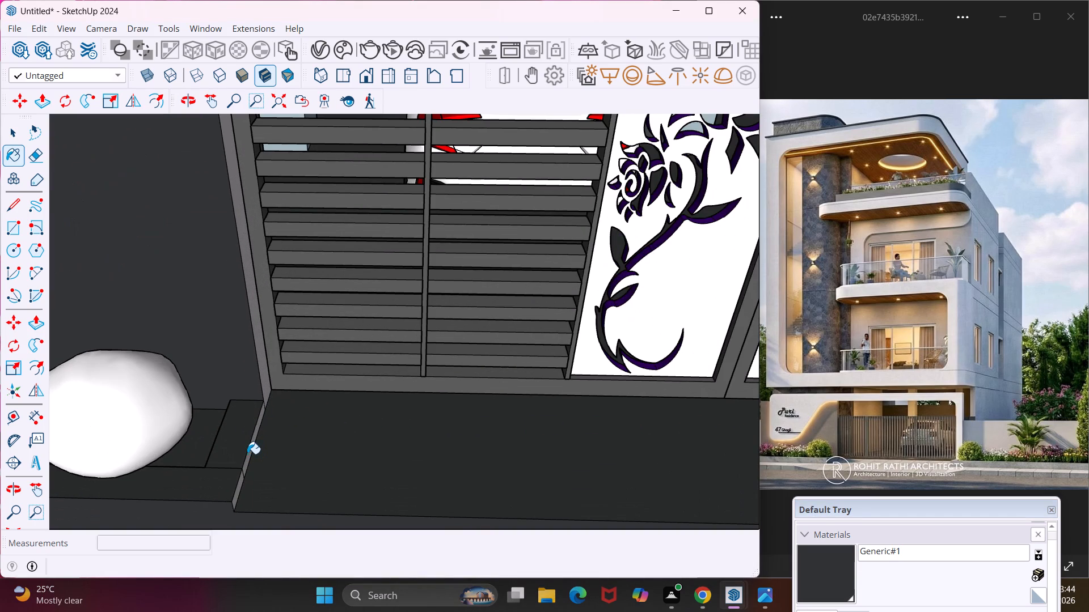
scroll(244, 460, "up", 4)
left_click(244, 465)
left_click(238, 488)
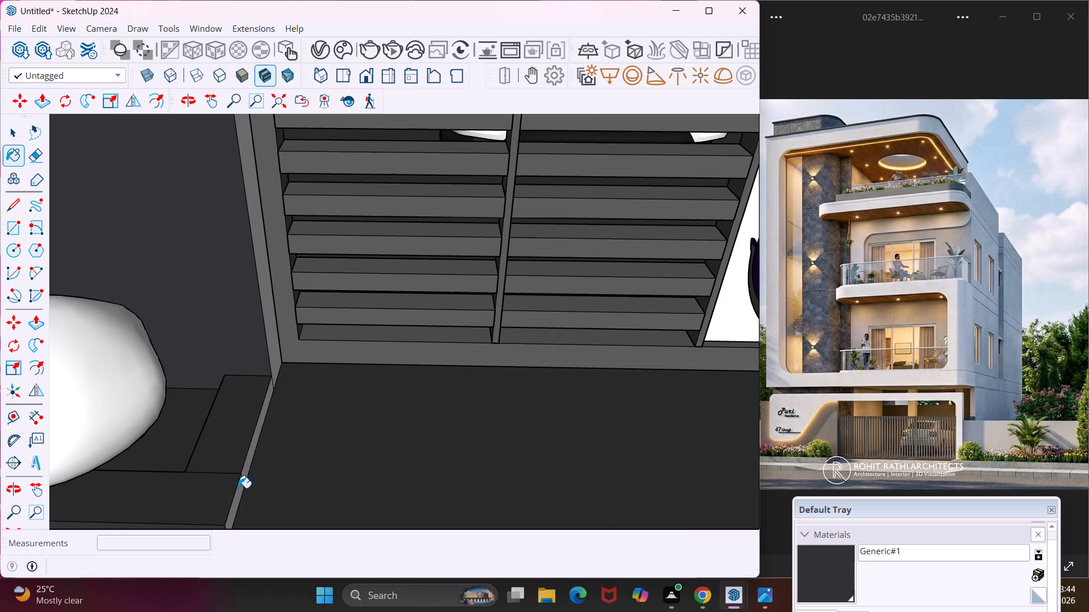
scroll(232, 491, "up", 7)
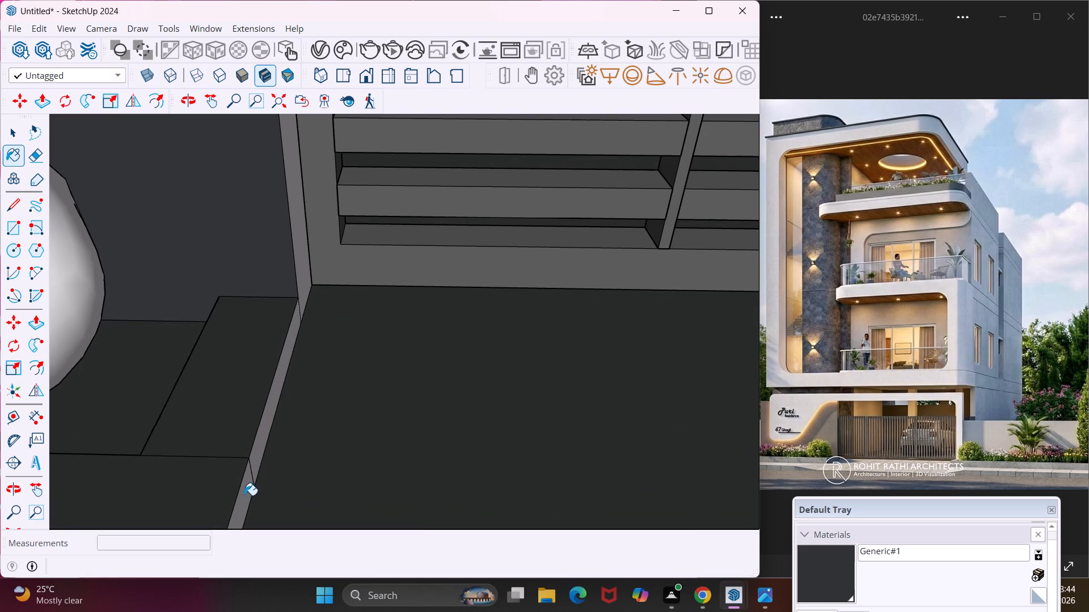
left_click(244, 495)
left_click(254, 454)
Paint the white wall faces above the curved ledge, between the dark column and the top-floor planter, with Generic#1.
scroll(255, 453, "down", 7)
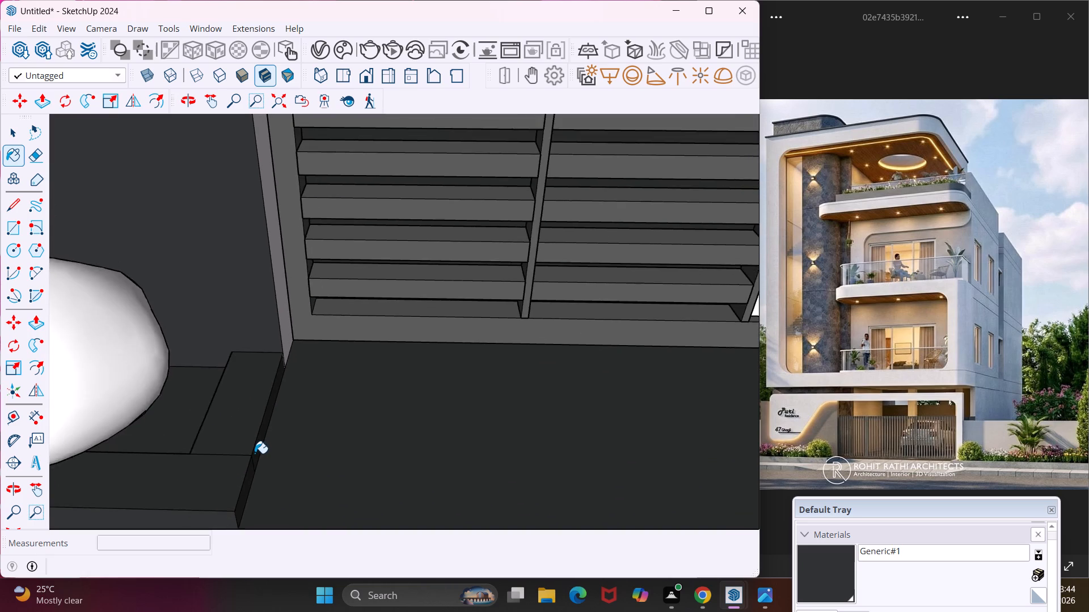
scroll(255, 453, "down", 20)
scroll(255, 453, "down", 7)
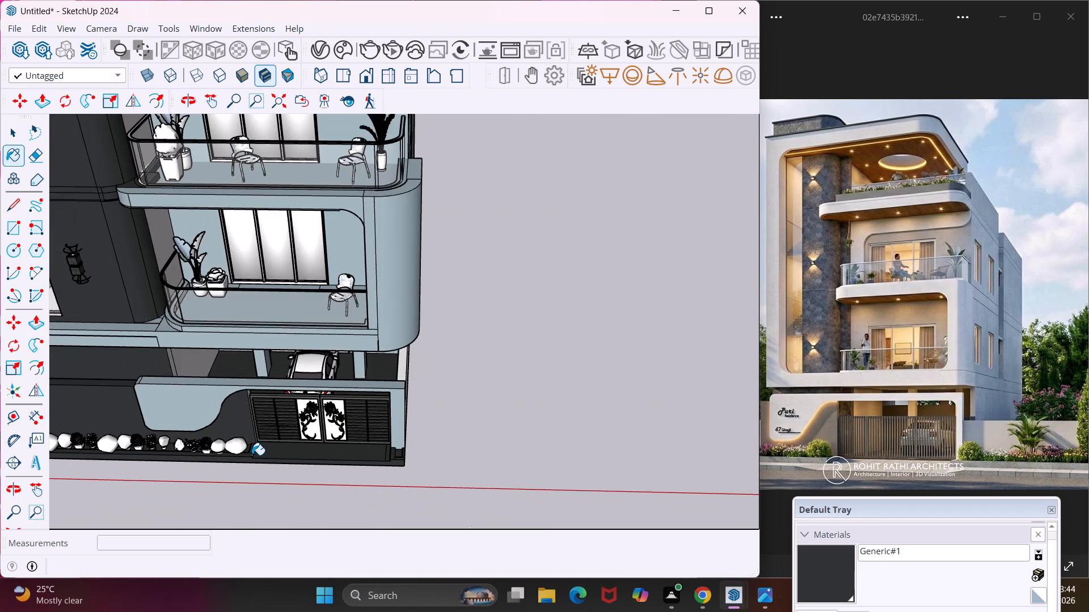
scroll(252, 460, "down", 5)
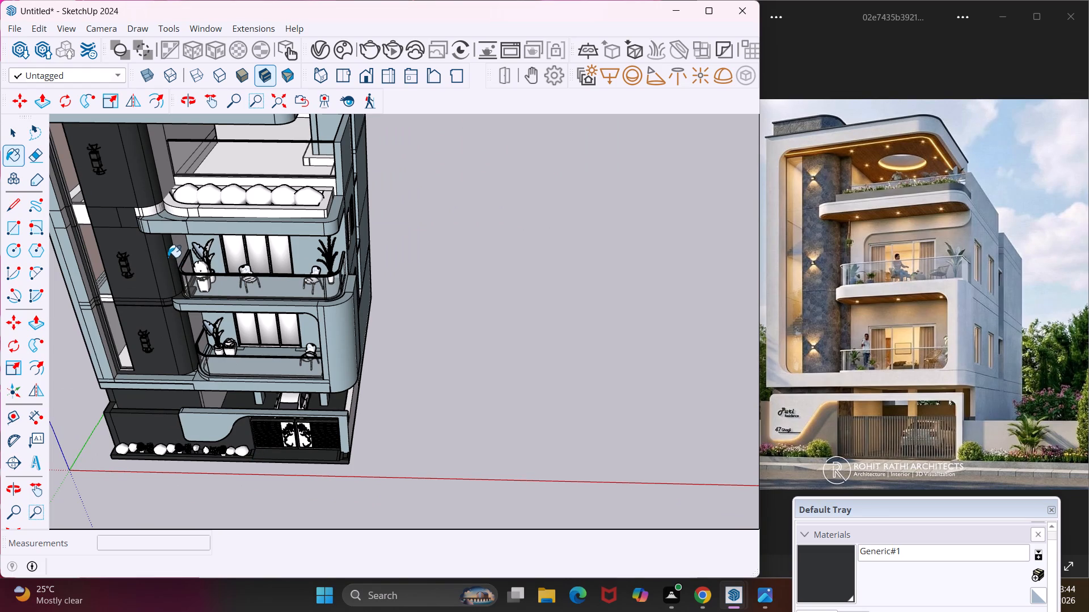
scroll(93, 218, "up", 8)
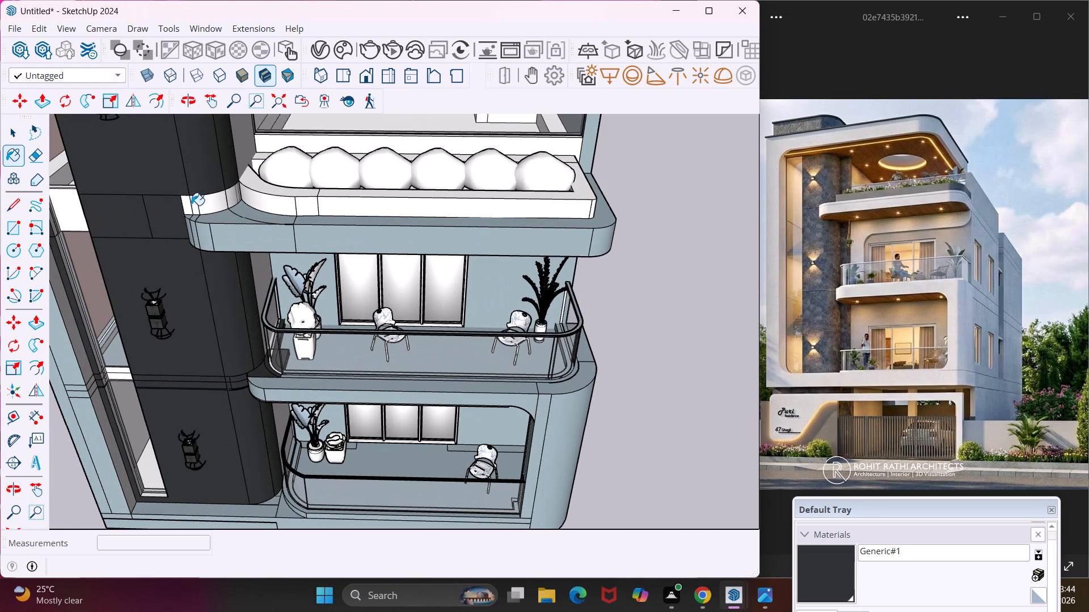
left_click(184, 204)
left_click(202, 205)
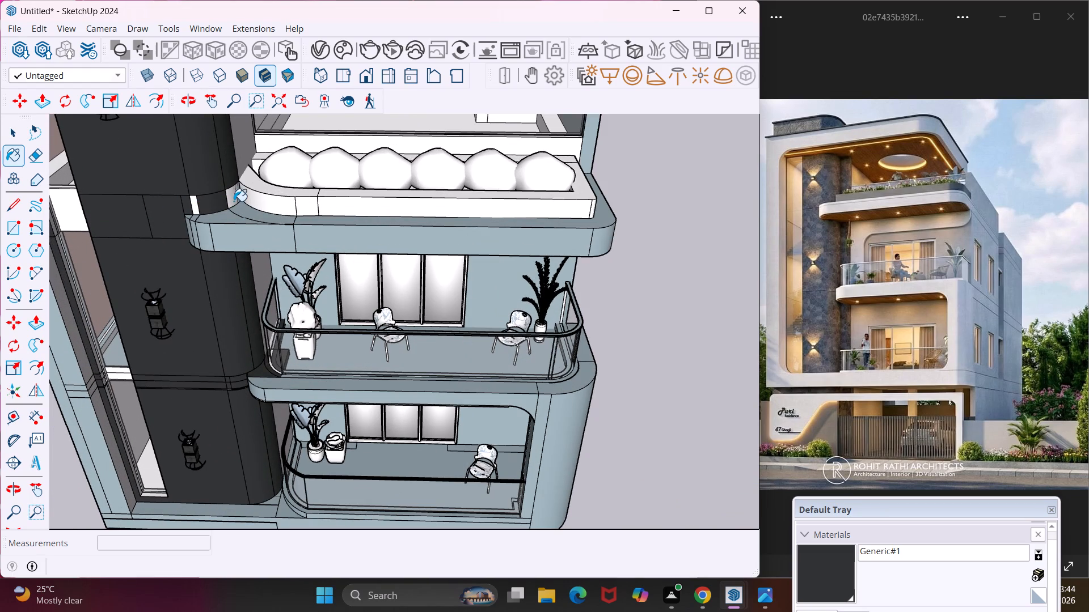
left_click(234, 201)
left_click(238, 193)
left_click(196, 207)
left_click(261, 276)
Paint the rooftop parapet above the dark column, including its front, side and top edge faces, with Generic#1.
scroll(257, 276, "down", 5)
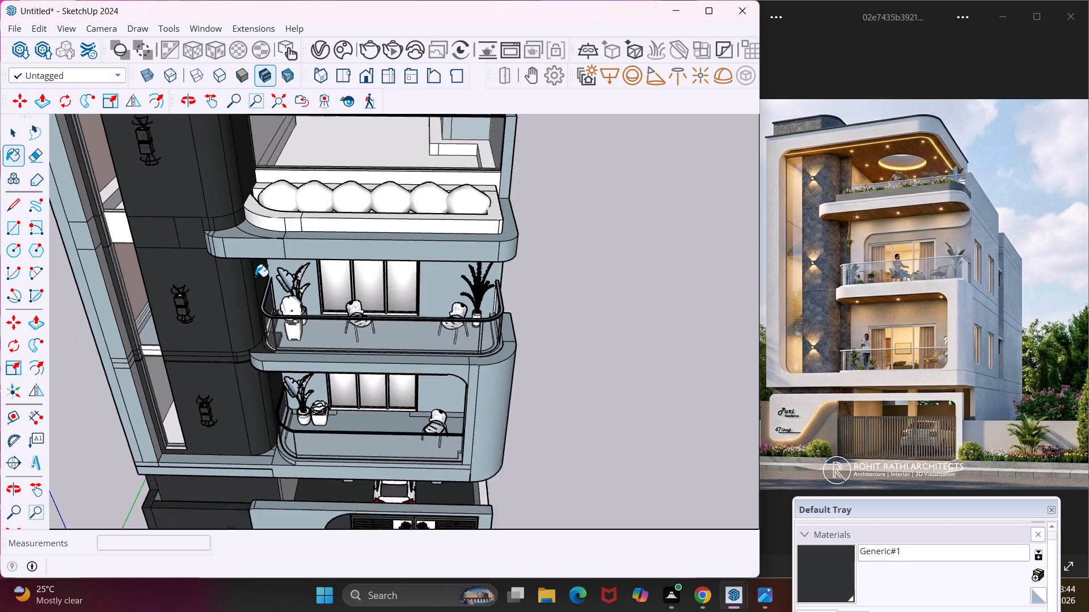
scroll(251, 278, "down", 5)
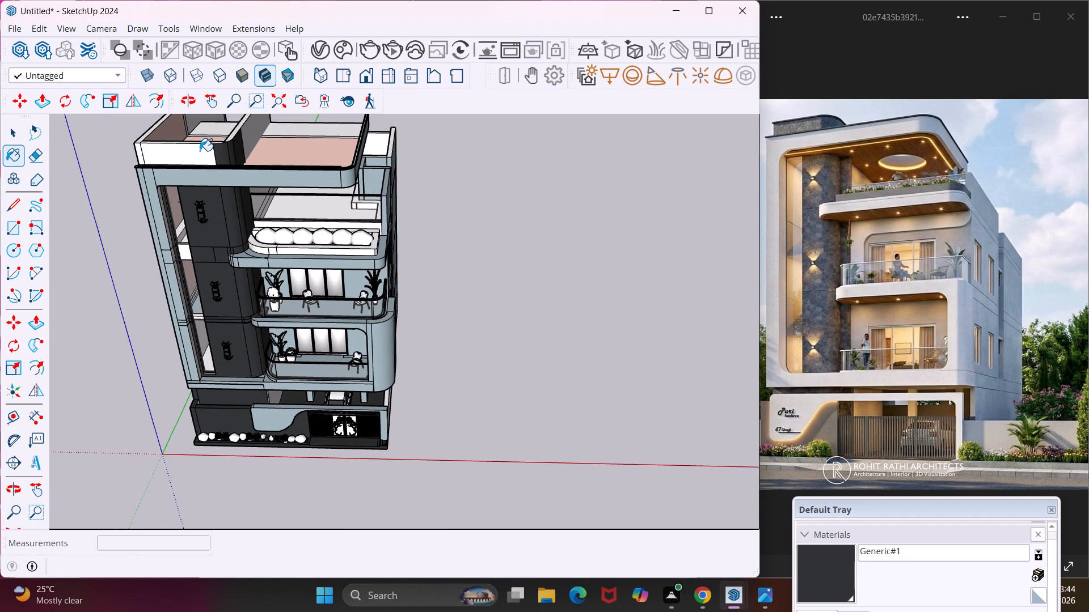
left_click(200, 152)
left_click(138, 148)
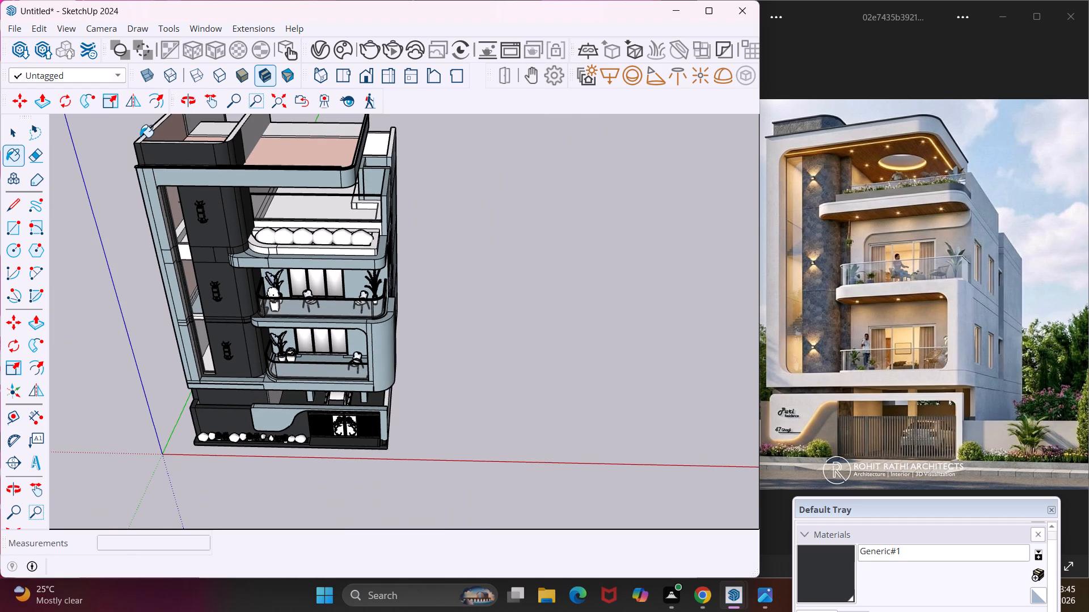
left_click(140, 137)
scroll(143, 135, "up", 3)
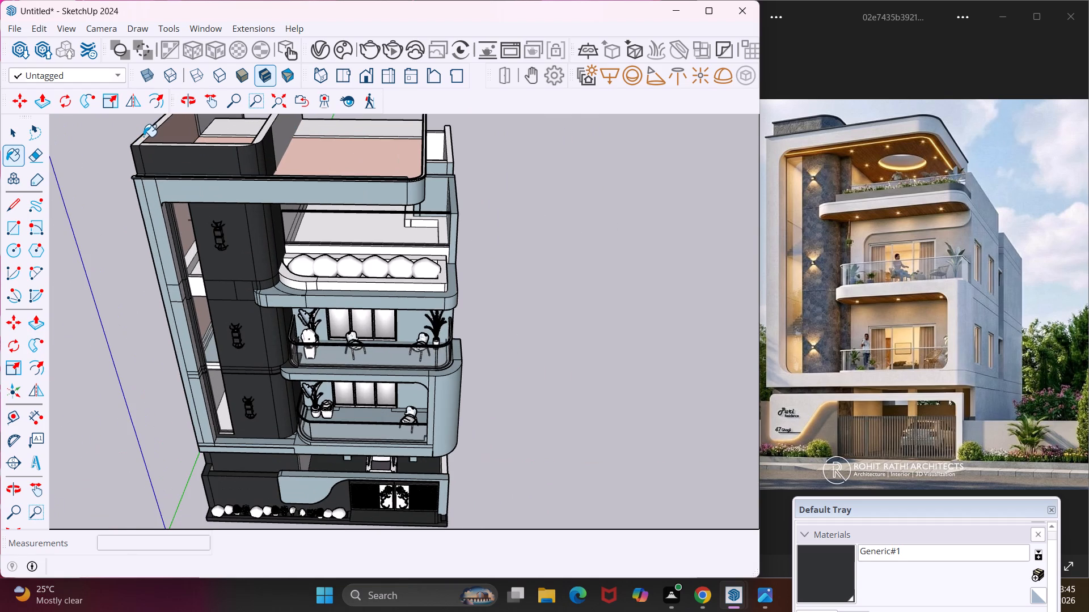
left_click(143, 137)
left_click(278, 135)
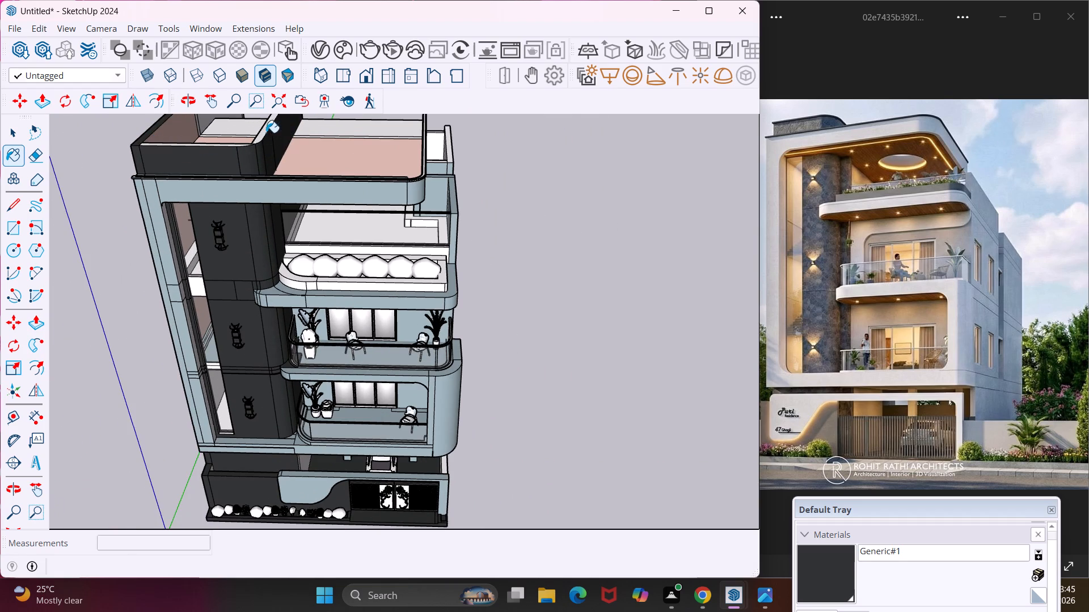
scroll(263, 132, "up", 3)
left_click(263, 132)
left_click(235, 150)
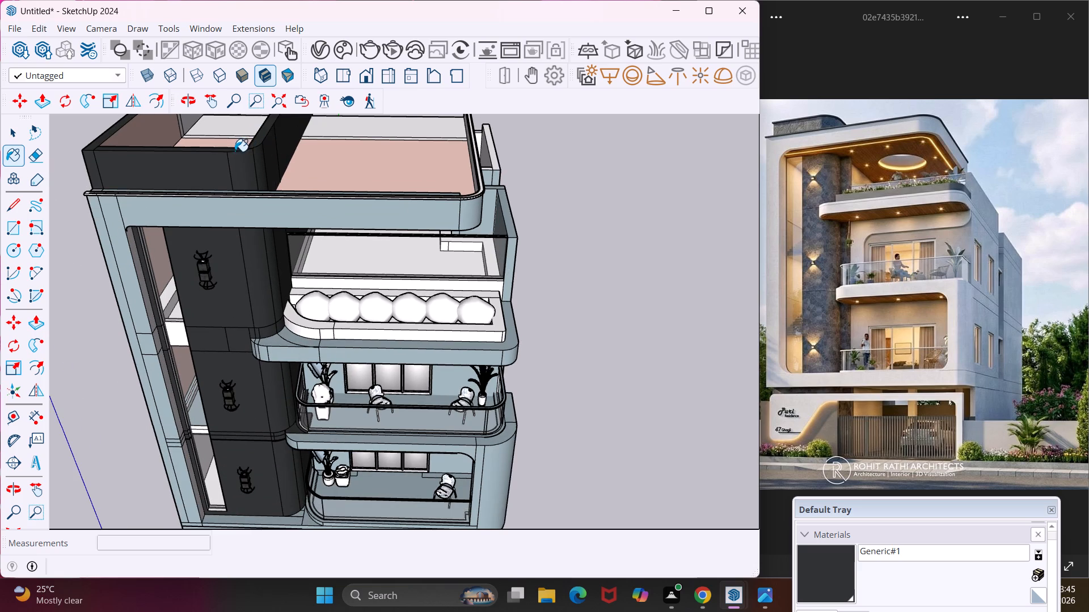
Paint the roof slab's rim and its white outer edge along the front and around the rounded corner with Generic#1.
scroll(476, 179, "up", 5)
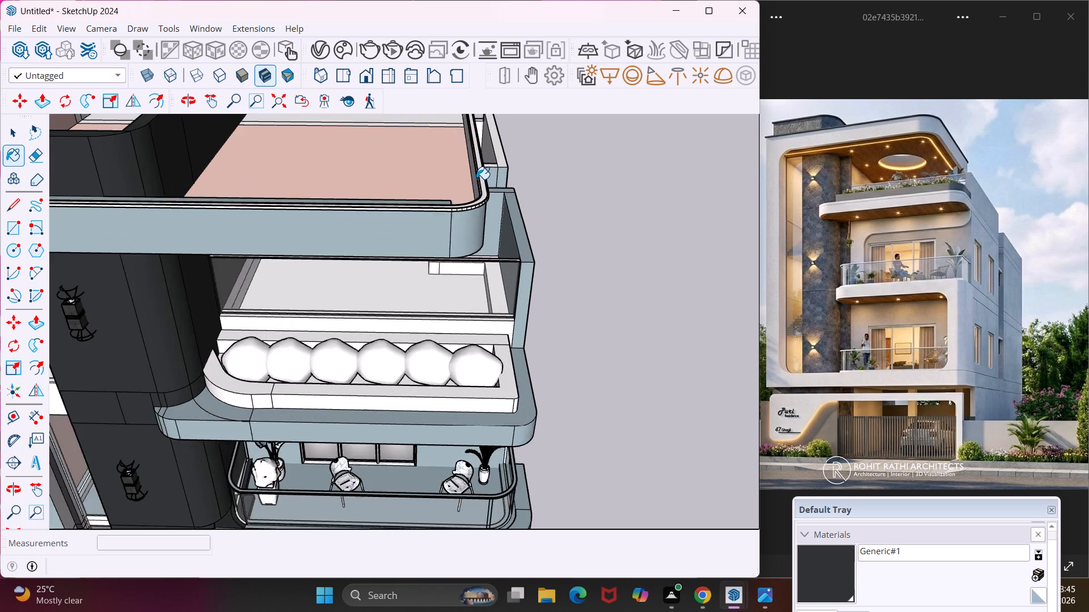
scroll(476, 179, "up", 7)
left_click(493, 192)
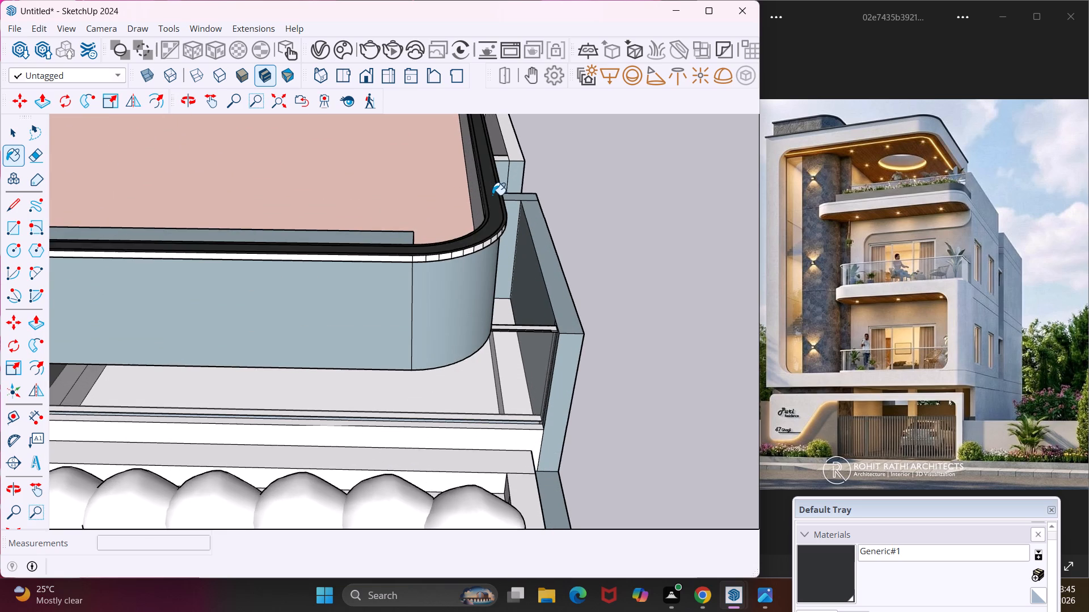
scroll(492, 195, "up", 7)
left_click(497, 304)
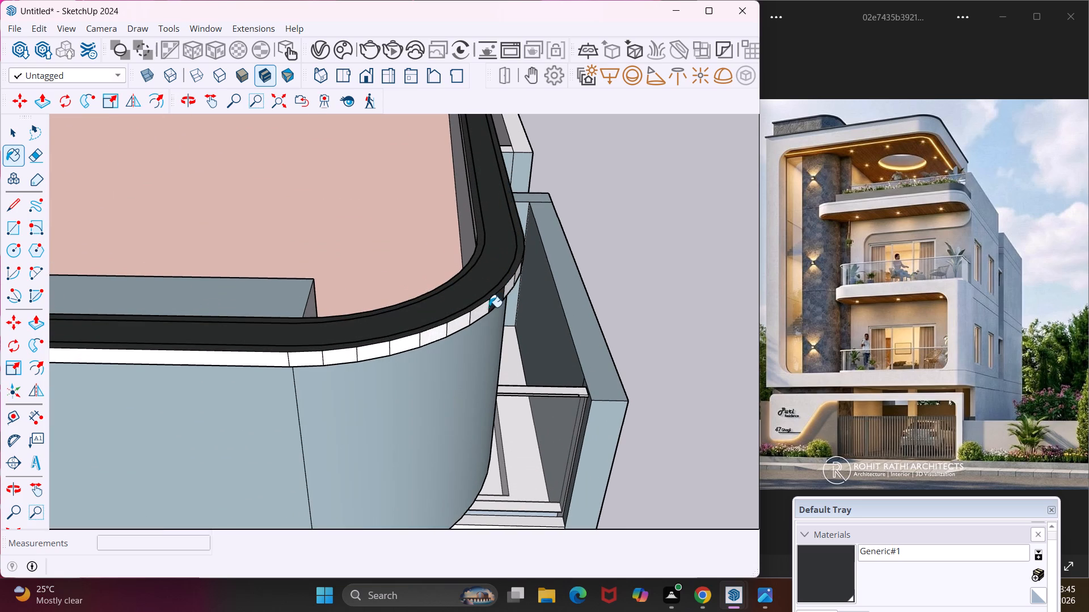
left_click(484, 310)
left_click(459, 326)
left_click(439, 336)
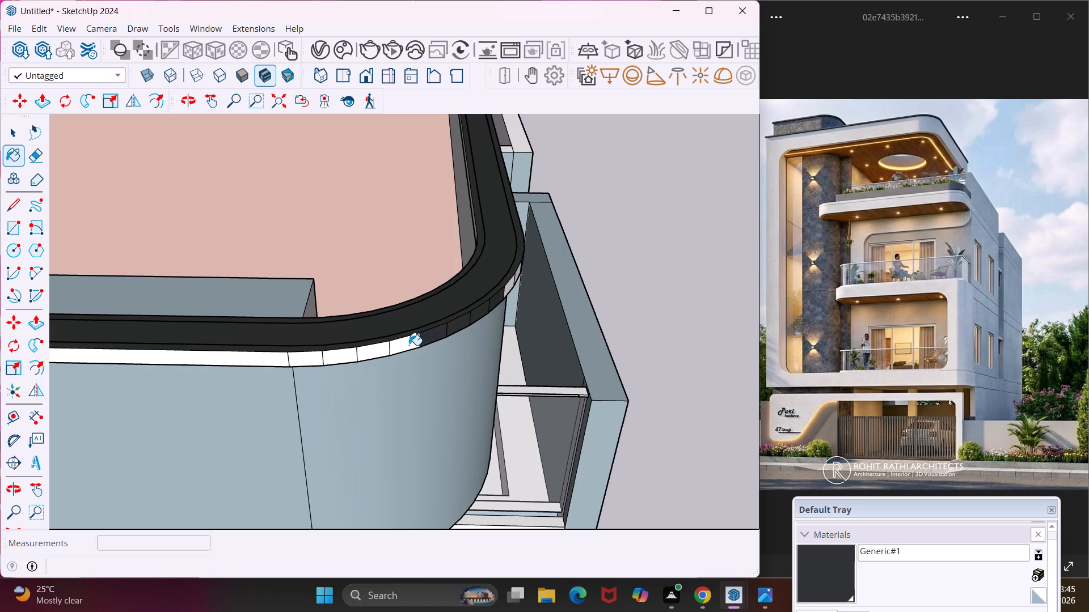
left_click(409, 345)
left_click(377, 354)
left_click(336, 360)
left_click(315, 358)
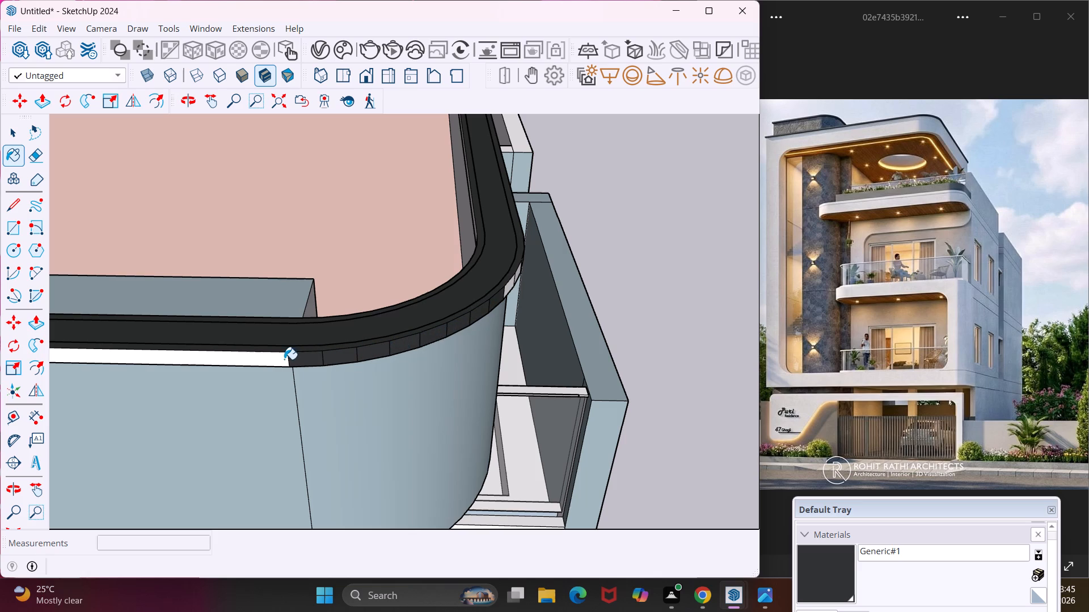
left_click(284, 359)
Paint the remaining white facets of the roof rim at the rounded corner and along the side edge with Generic#1.
scroll(264, 358, "down", 7)
scroll(406, 315, "up", 3)
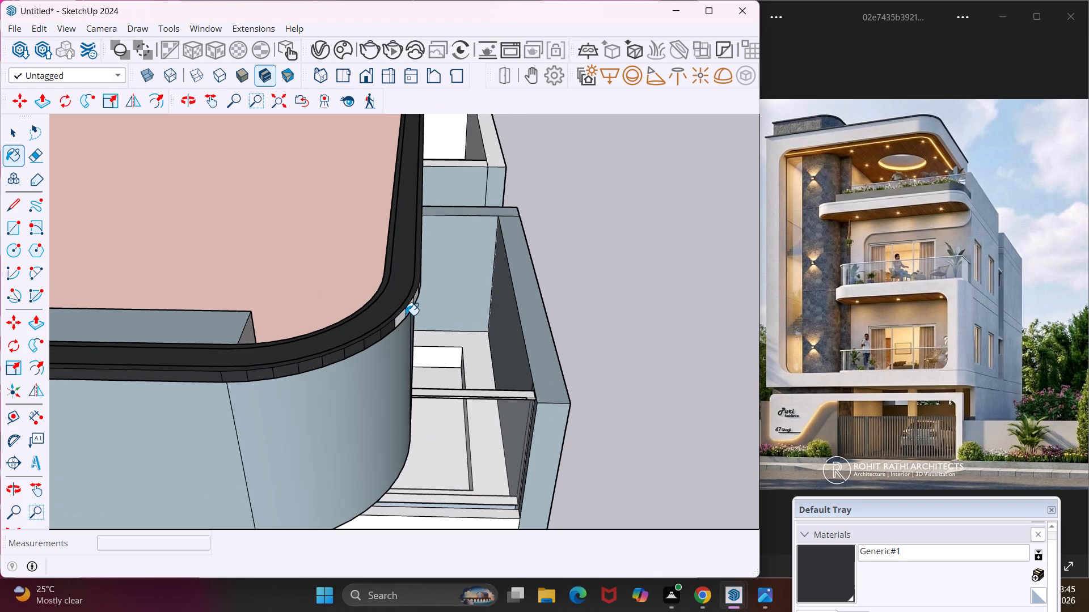
left_click(406, 314)
left_click(412, 308)
scroll(413, 306, "up", 3)
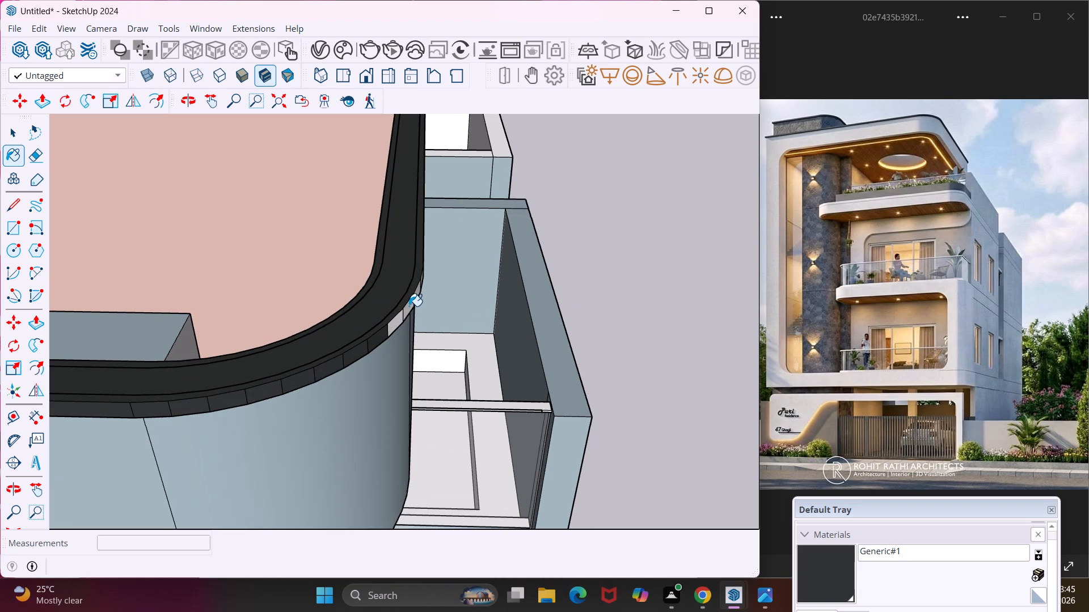
left_click(408, 306)
left_click(420, 295)
left_click(423, 281)
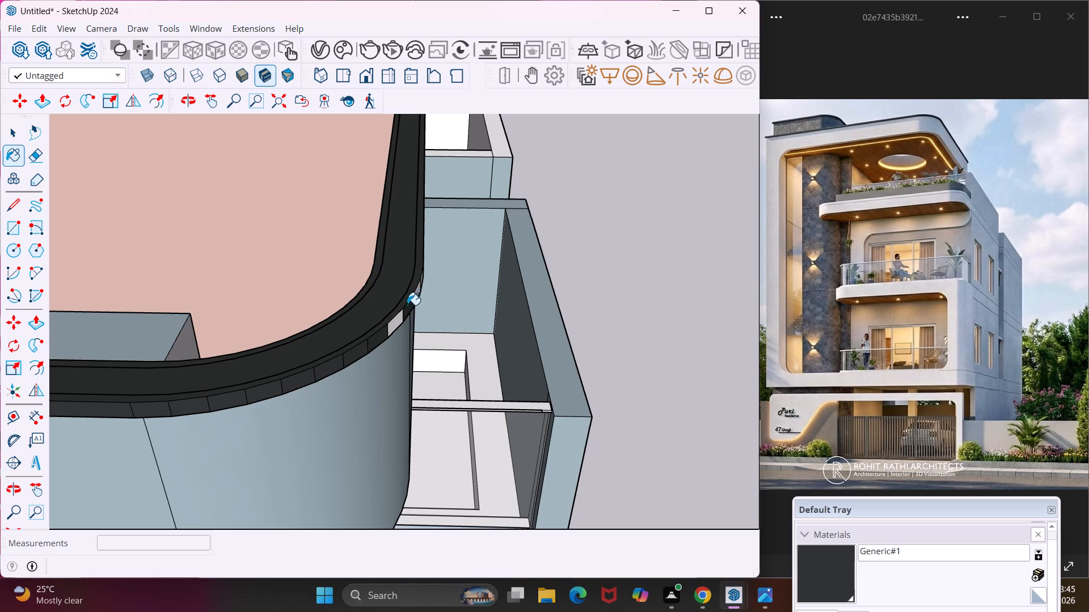
left_click(391, 321)
left_click(397, 323)
left_click(416, 303)
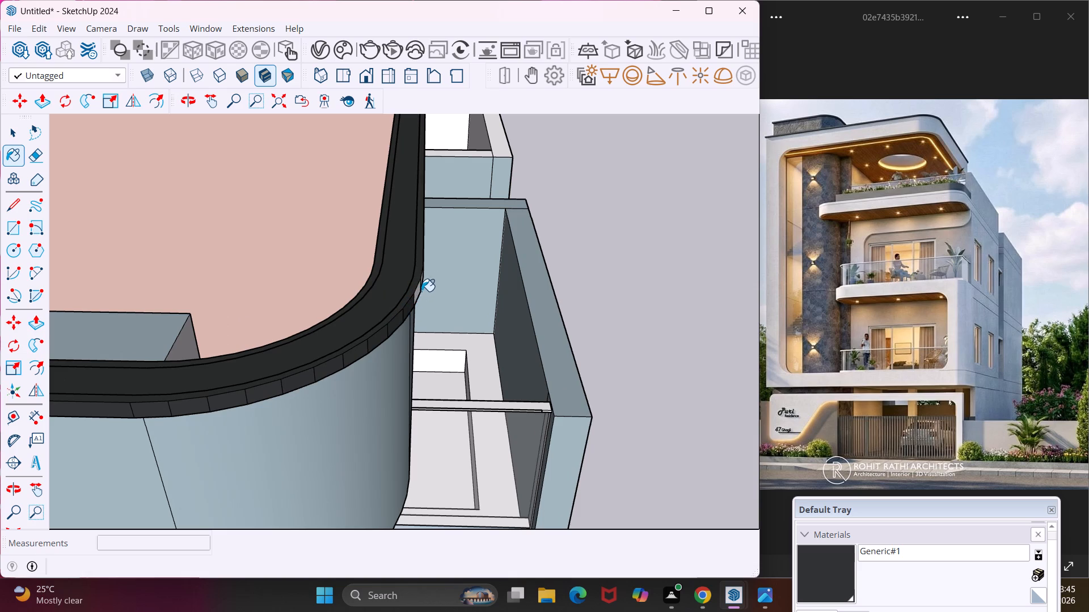
middle_click_drag(423, 285, 328, 283)
left_click(423, 293)
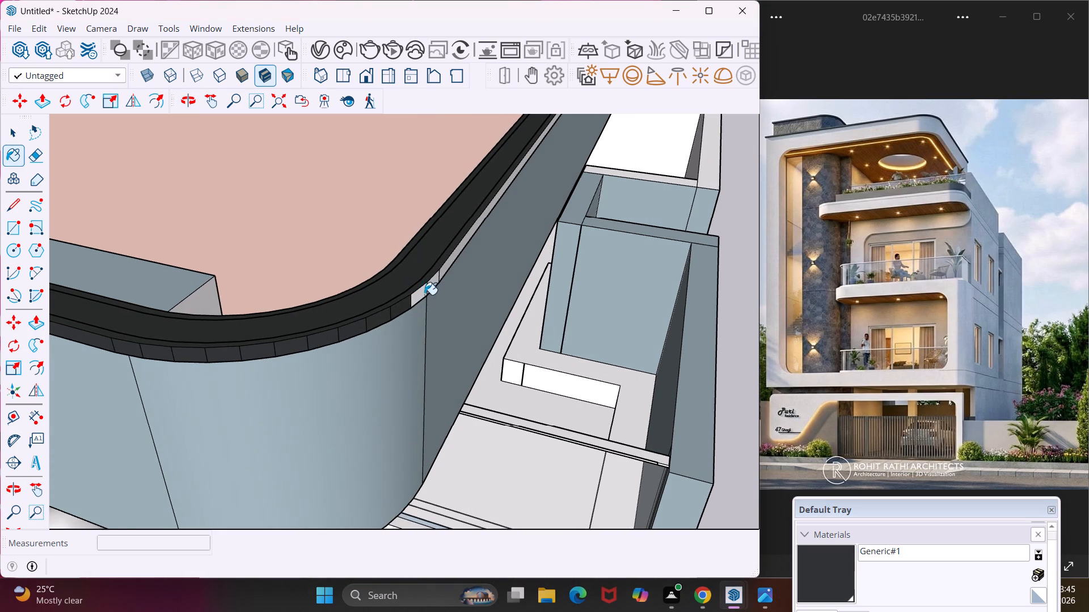
left_click(432, 288)
left_click(446, 265)
Paint the top and front faces of the railing's thin top rail on the terrace behind the planter with Generic#1.
scroll(439, 262, "down", 4)
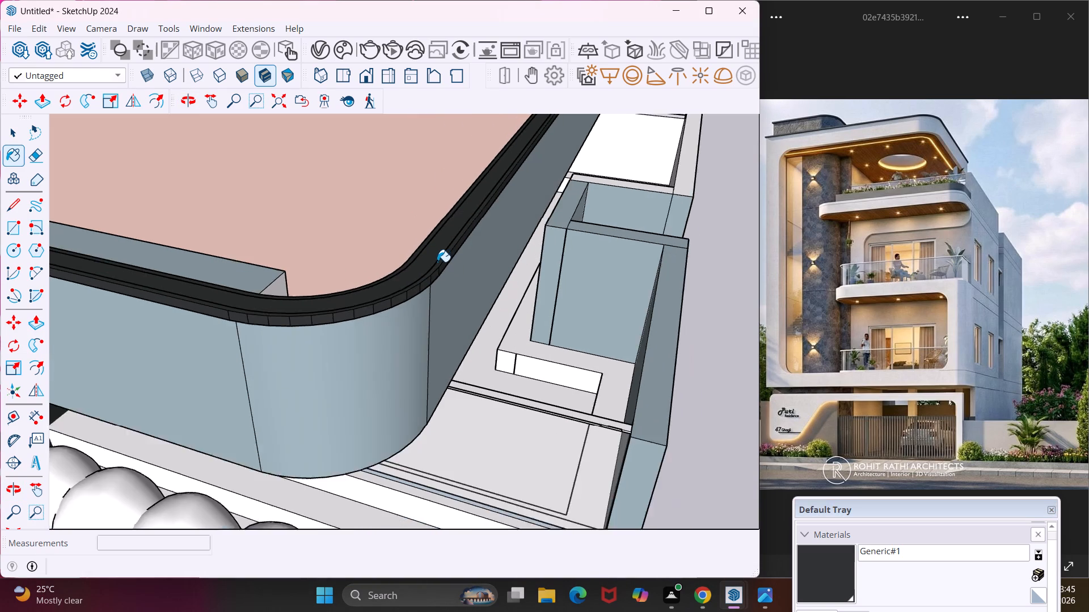
scroll(437, 262, "down", 15)
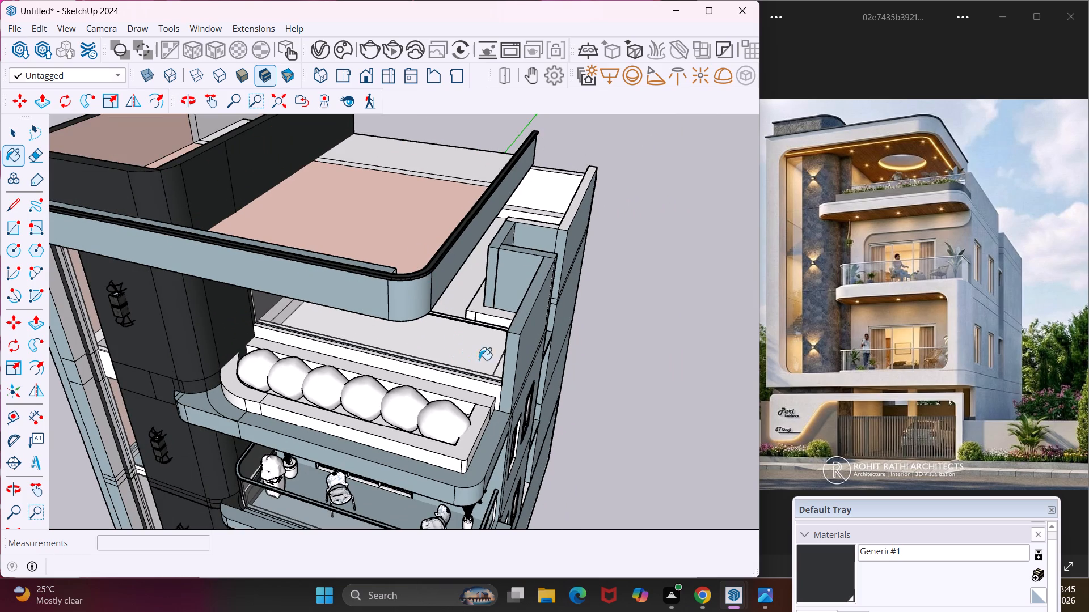
scroll(493, 333, "up", 16)
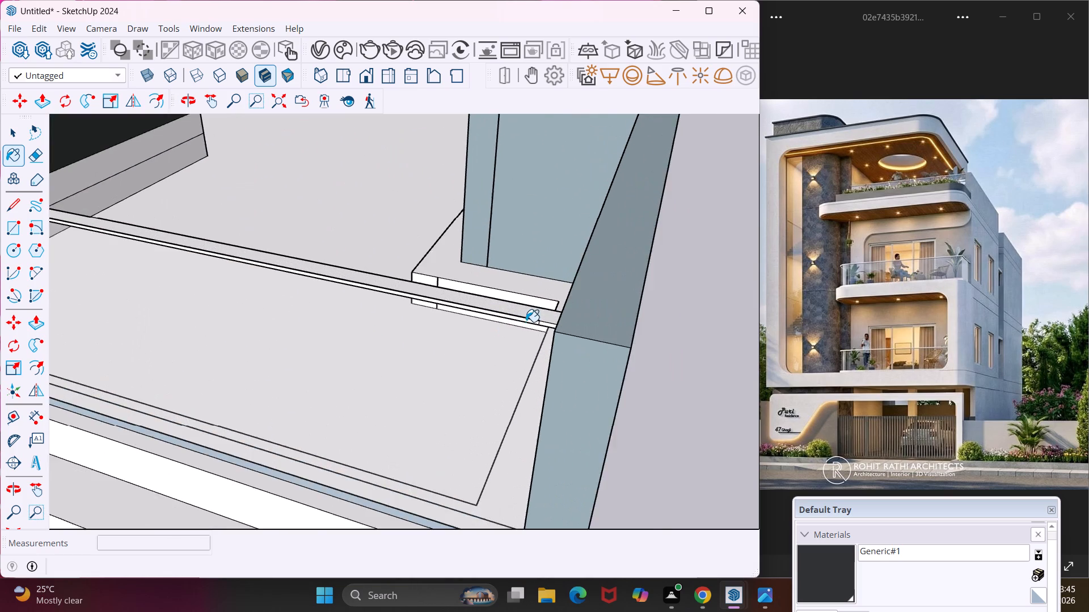
scroll(526, 322, "up", 5)
left_click(559, 318)
left_click(560, 330)
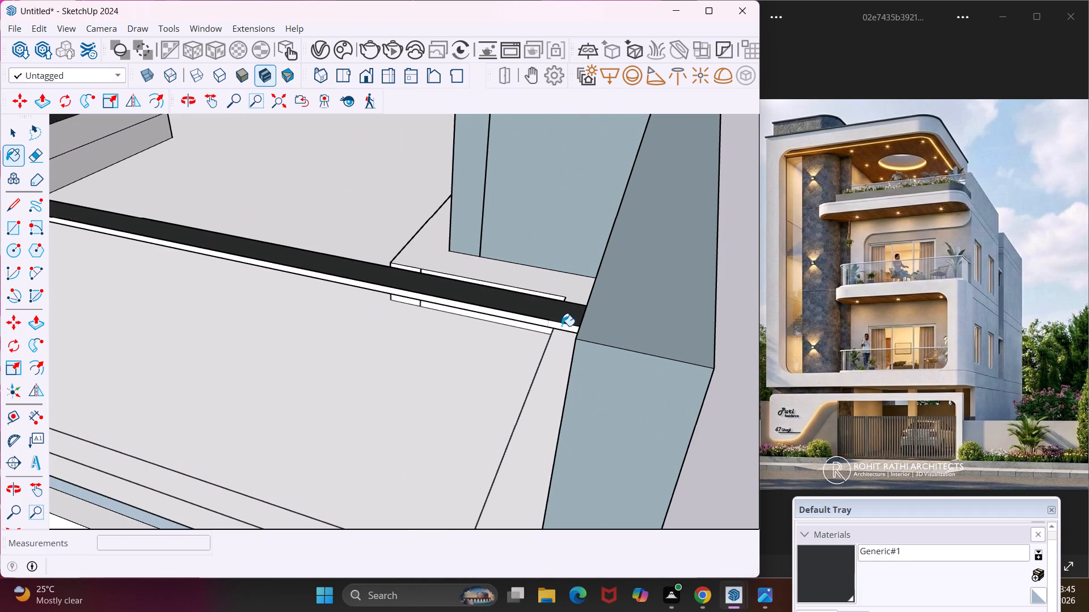
scroll(560, 330, "up", 3)
left_click(560, 330)
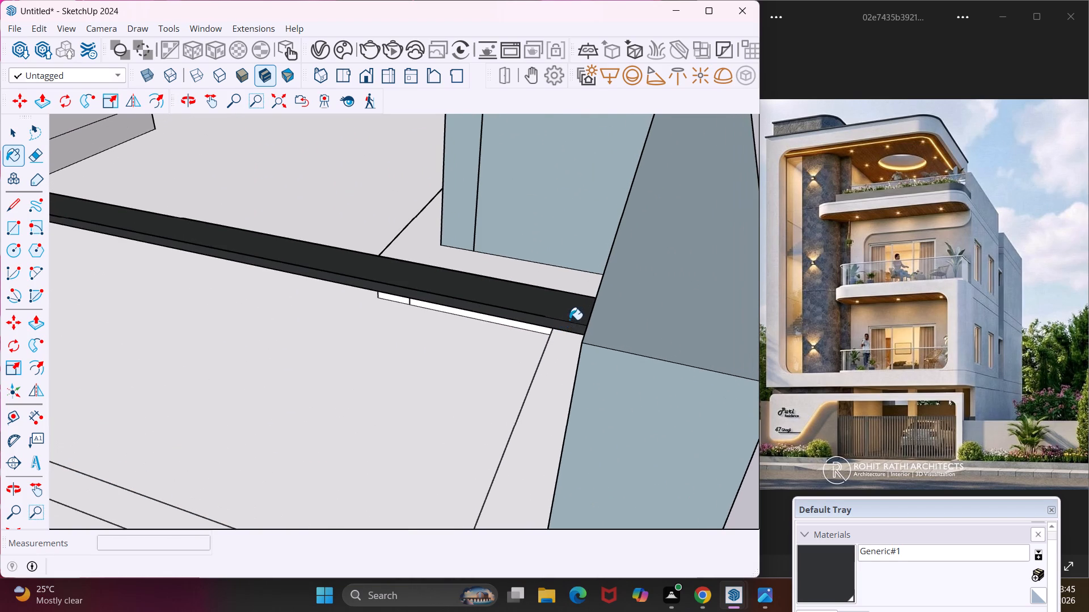
Paint the ledge behind the terrace planter and the narrow strips along the railing's base with Generic#1.
middle_click_drag(569, 320, 466, 318)
scroll(466, 318, "up", 1)
scroll(459, 311, "down", 3)
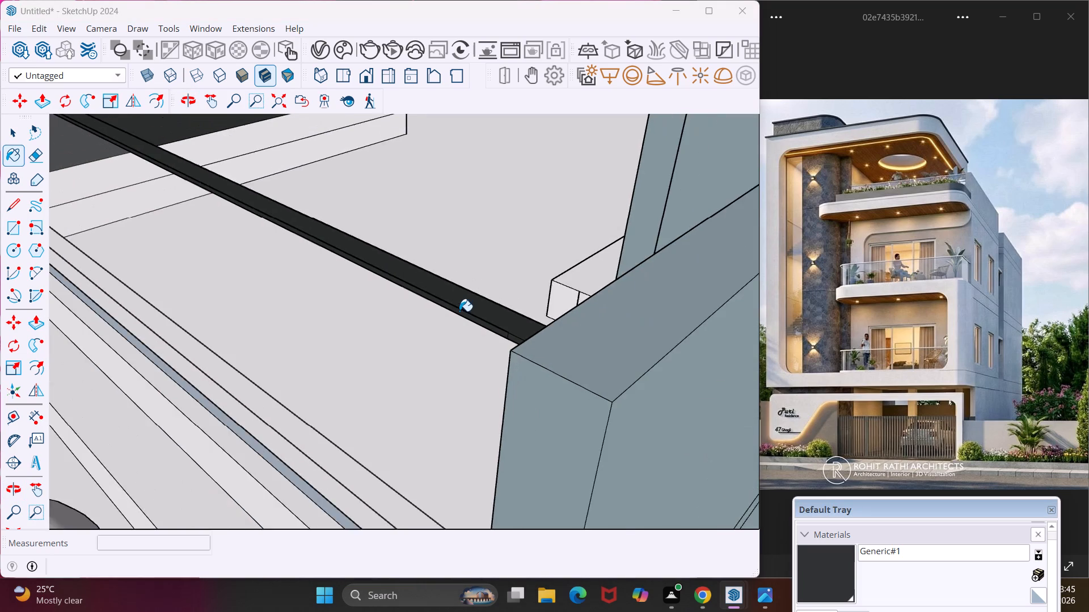
scroll(459, 311, "down", 8)
left_click(367, 494)
left_click(374, 486)
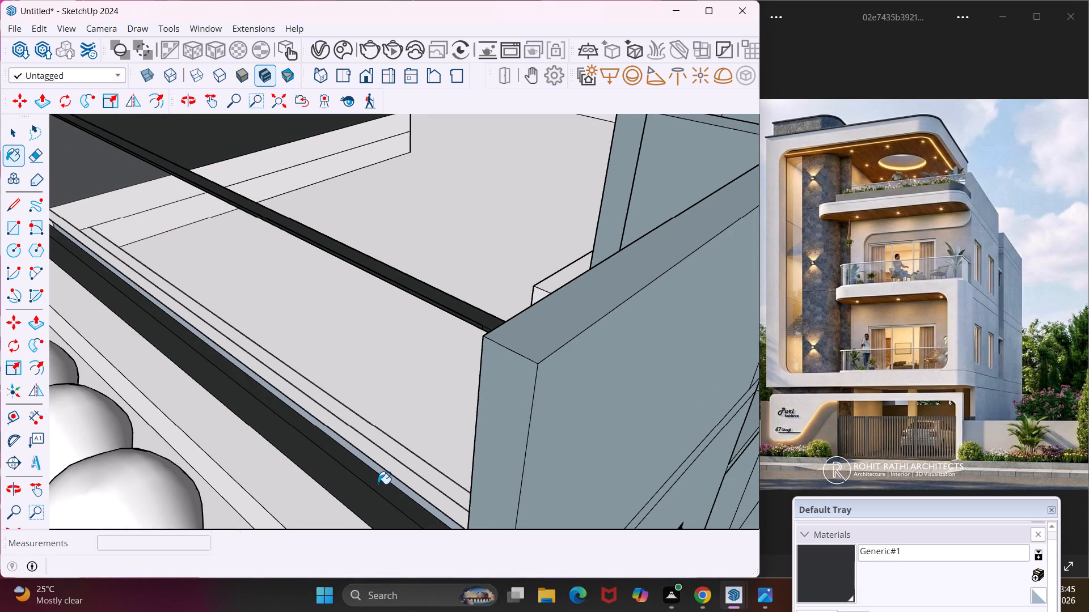
middle_click_drag(479, 328, 212, 372)
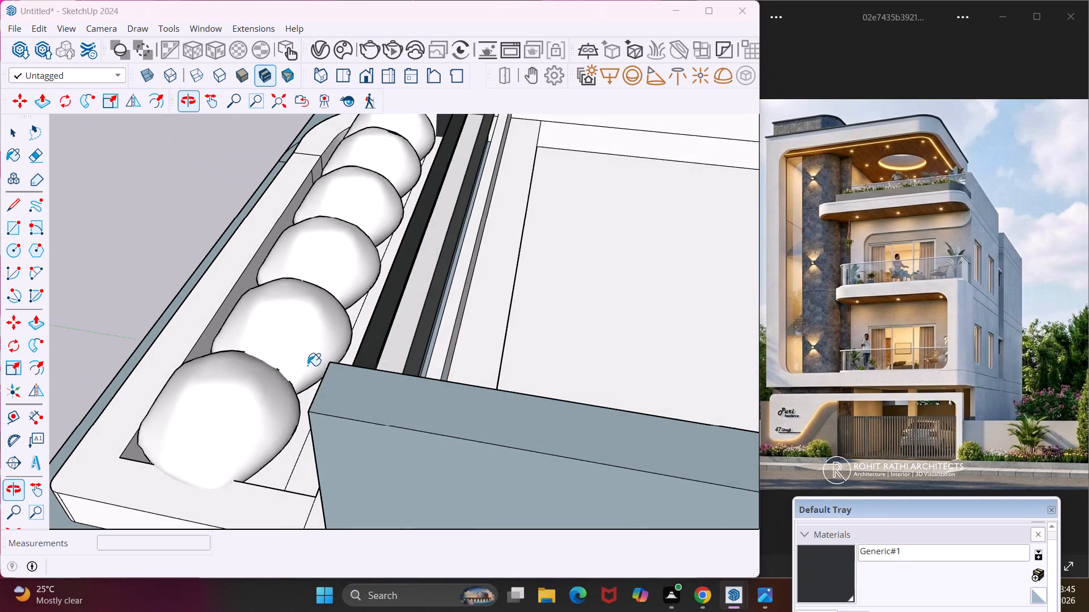
scroll(451, 352, "up", 3)
left_click(446, 348)
left_click(458, 355)
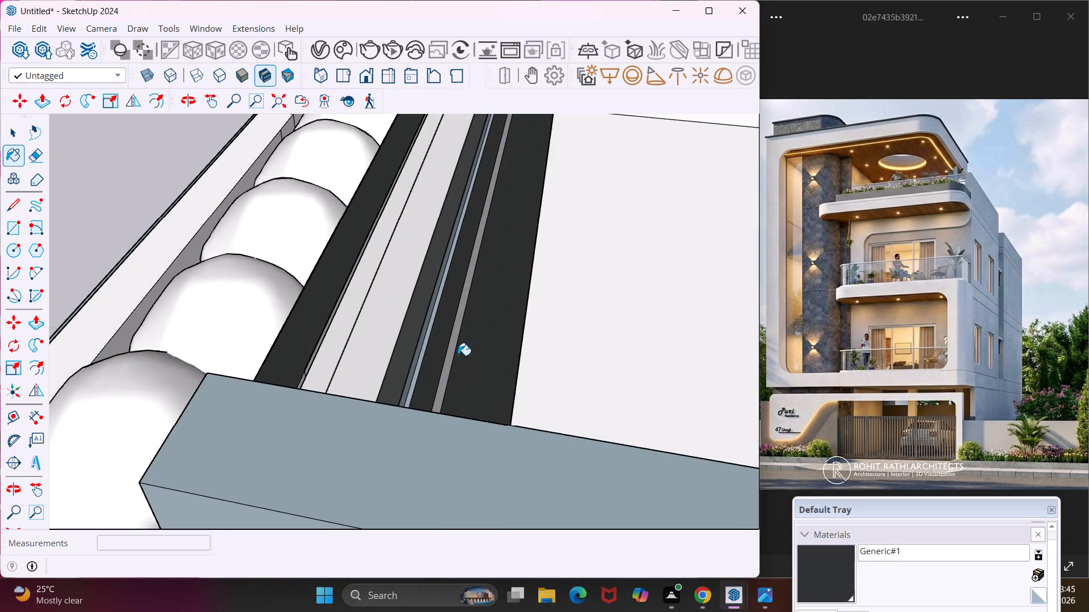
middle_click_drag(457, 355, 467, 355)
scroll(467, 354, "up", 4)
left_click(462, 352)
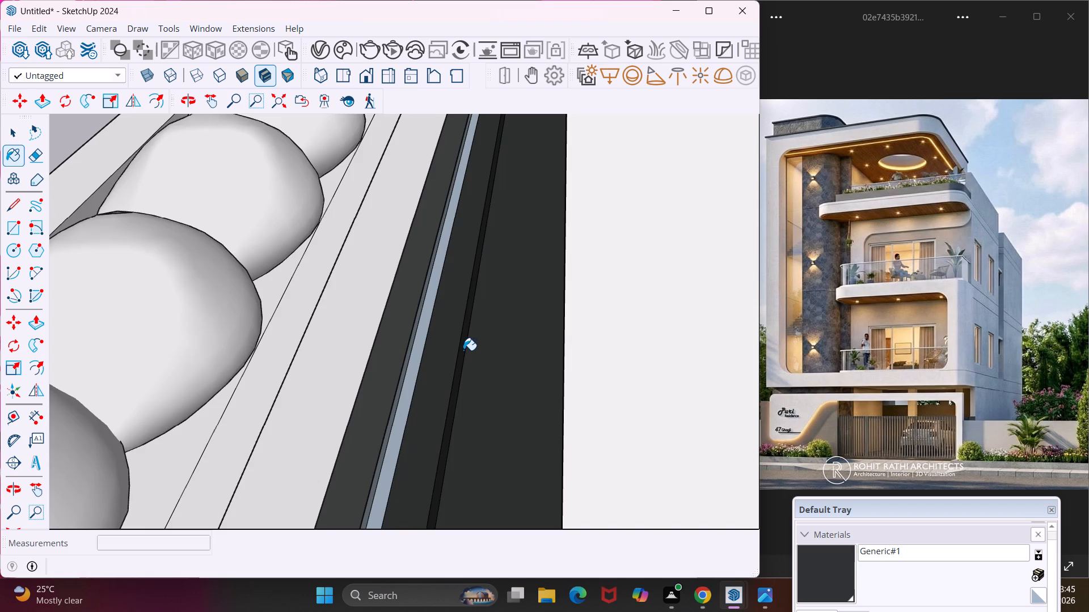
Paint the terrace planter's top rim, short end faces and inner bed with Generic#1.
scroll(463, 350, "down", 13)
left_click(392, 446)
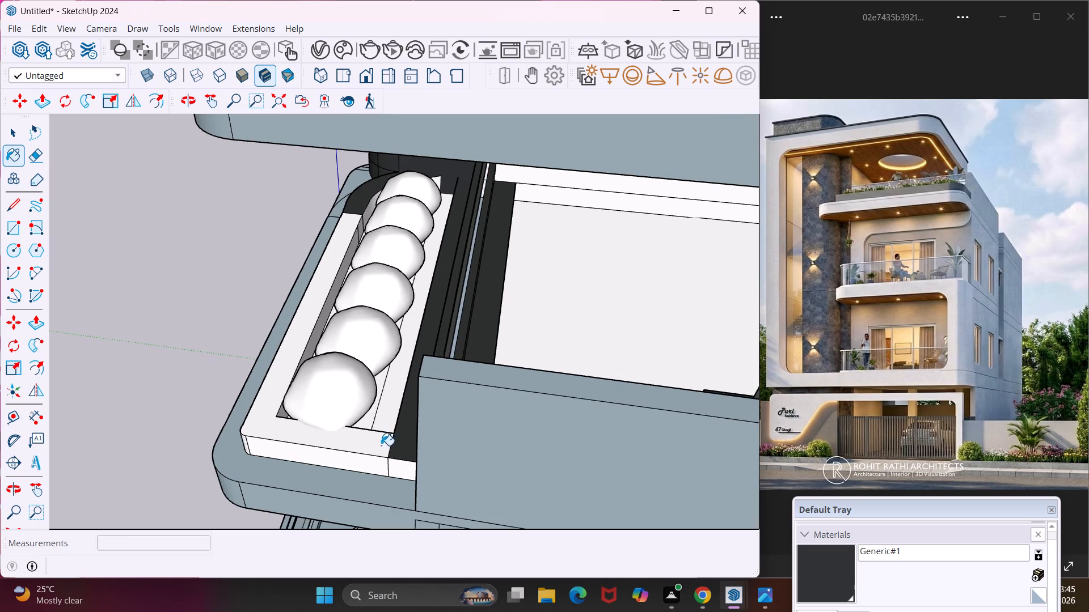
left_click(381, 445)
scroll(377, 432, "up", 5)
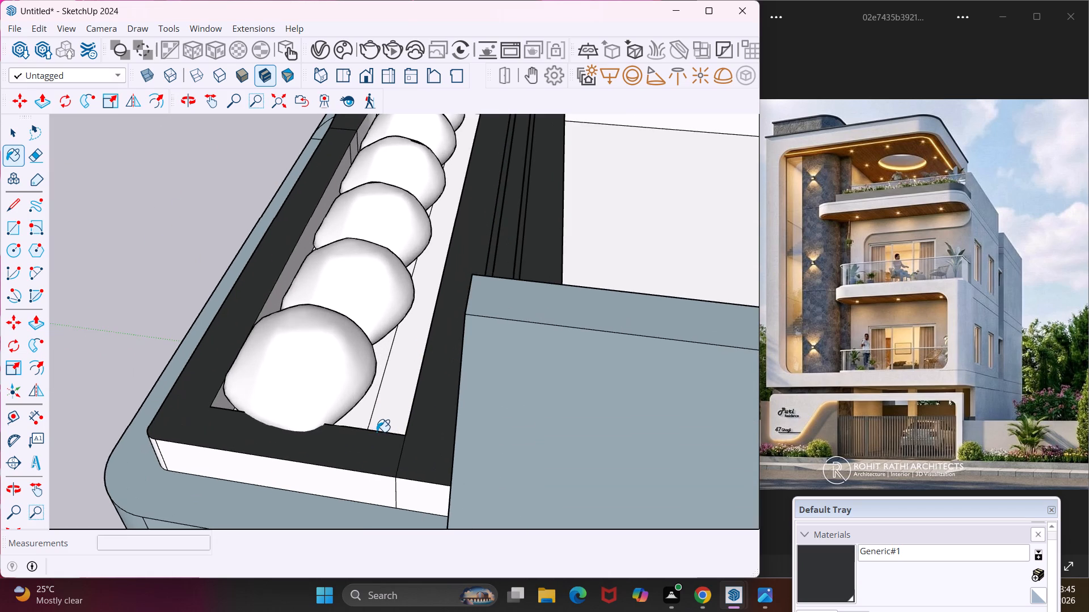
middle_click_drag(372, 449, 589, 361)
left_click(563, 380)
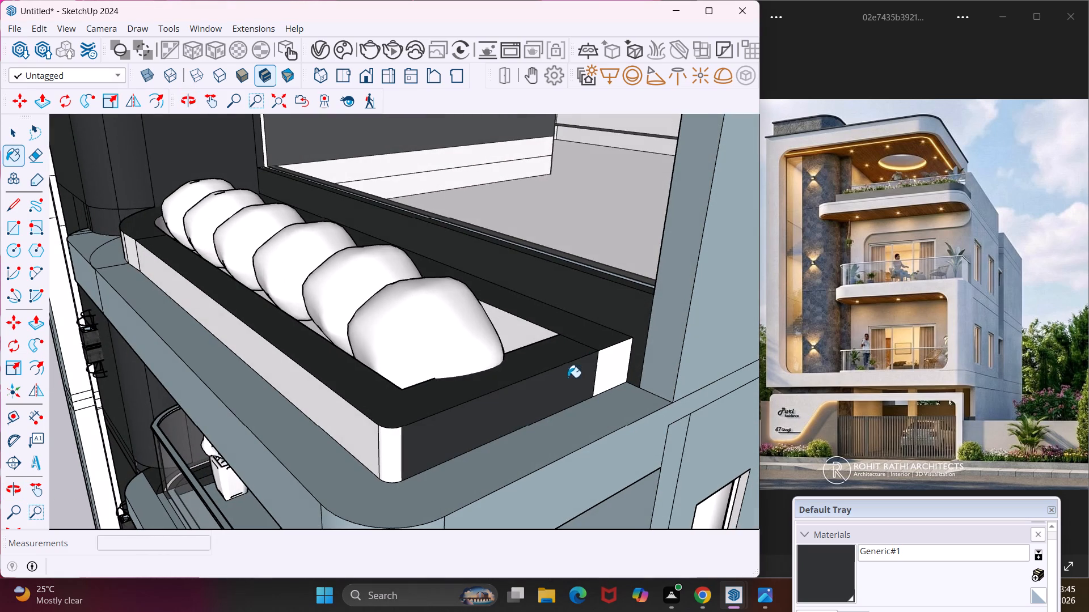
left_click(593, 369)
left_click(604, 364)
left_click(545, 334)
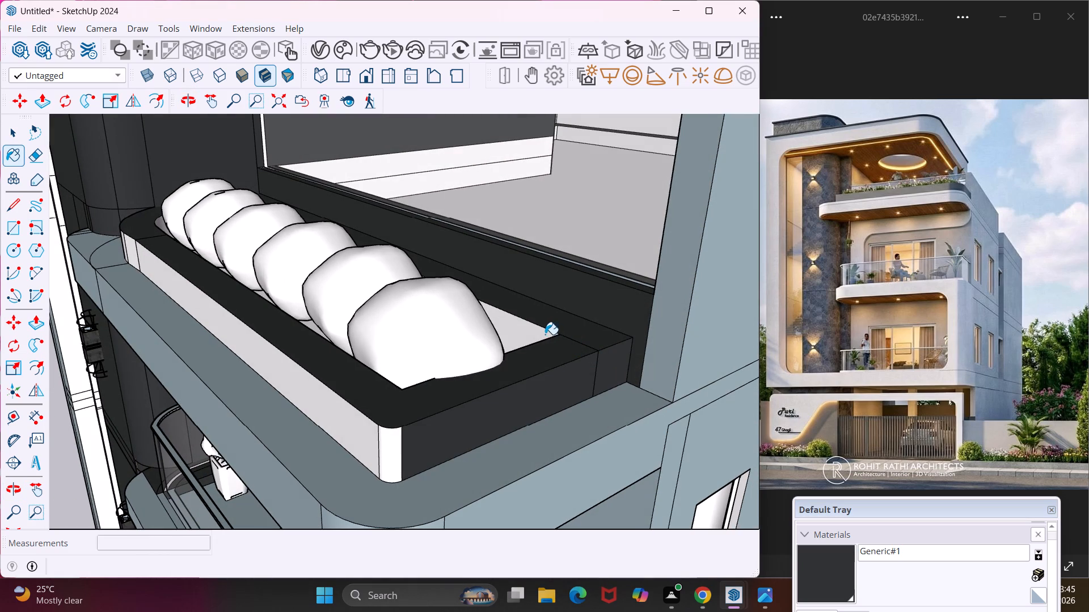
Paint the terrace planter's long outer face, its corner facets and its curved end beside the column with Generic#1.
scroll(513, 334, "down", 4)
scroll(372, 328, "up", 7)
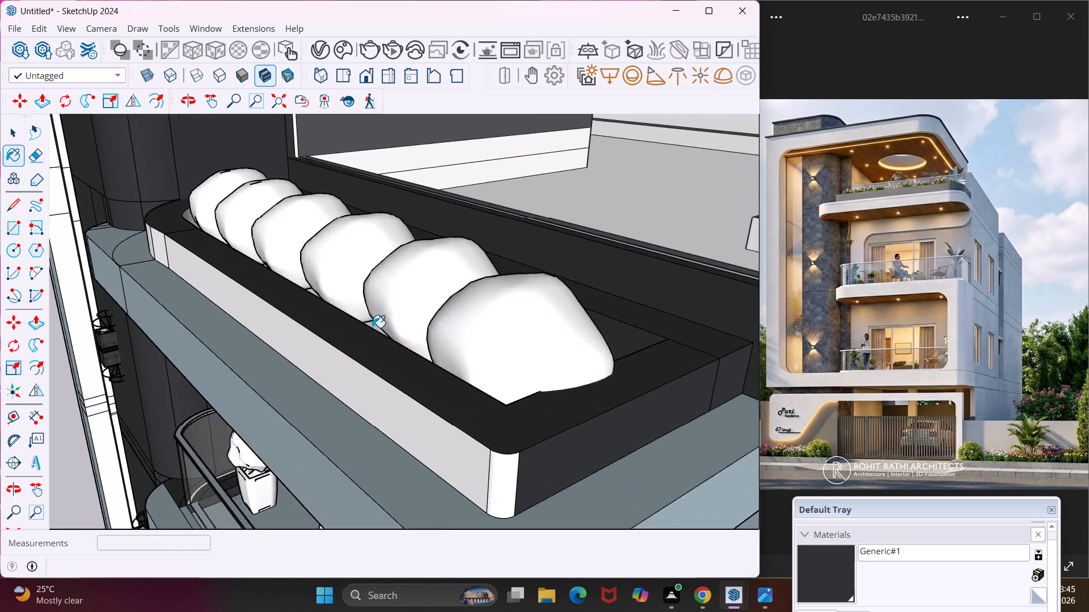
scroll(372, 328, "up", 2)
left_click(372, 327)
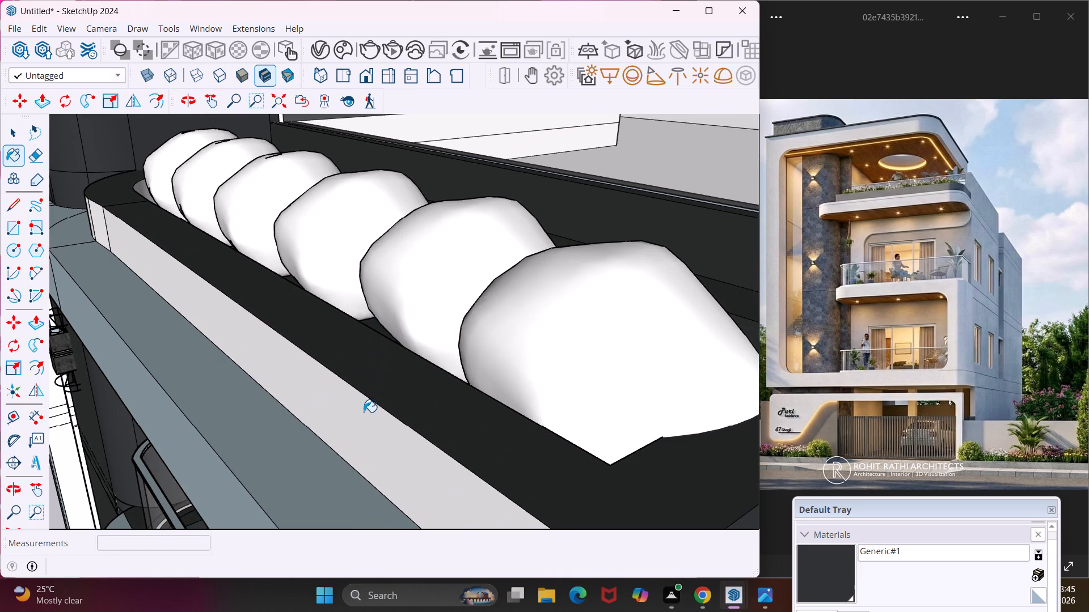
left_click(364, 412)
scroll(282, 355, "down", 10)
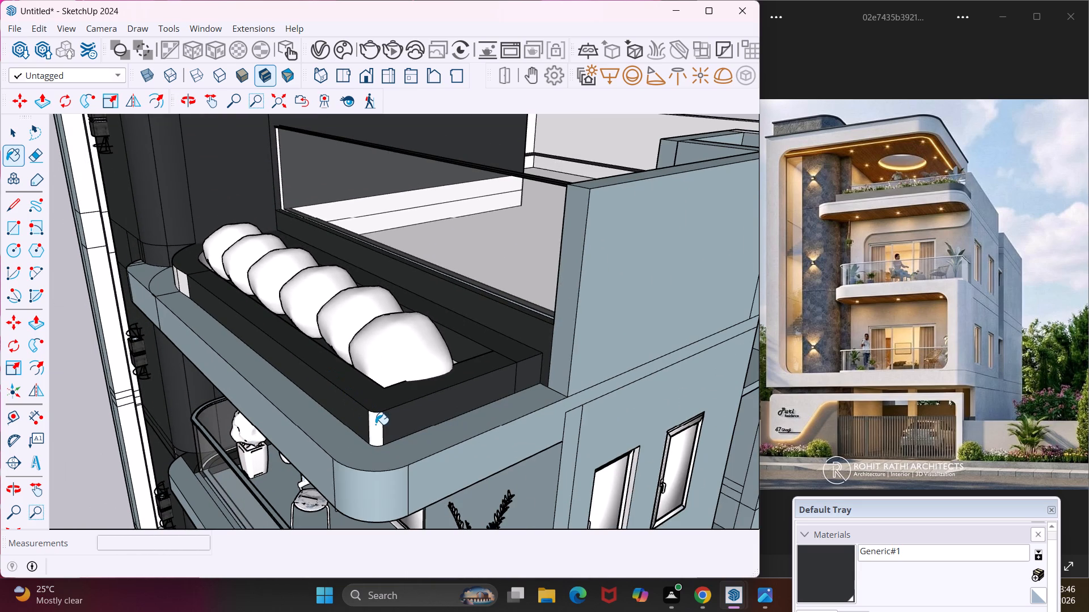
left_click(375, 424)
middle_click_drag(375, 424, 748, 351)
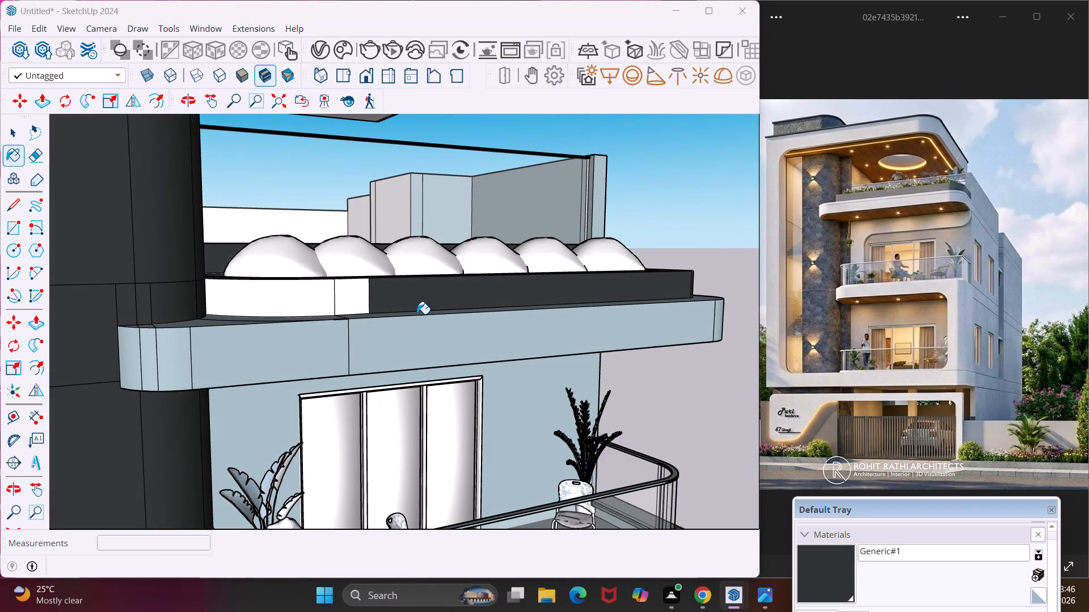
left_click(285, 292)
left_click(346, 296)
Paint the low side boundary wall's outer face and top, the narrow wall end above it and the gate frame's white side with Generic#1.
scroll(331, 283, "down", 4)
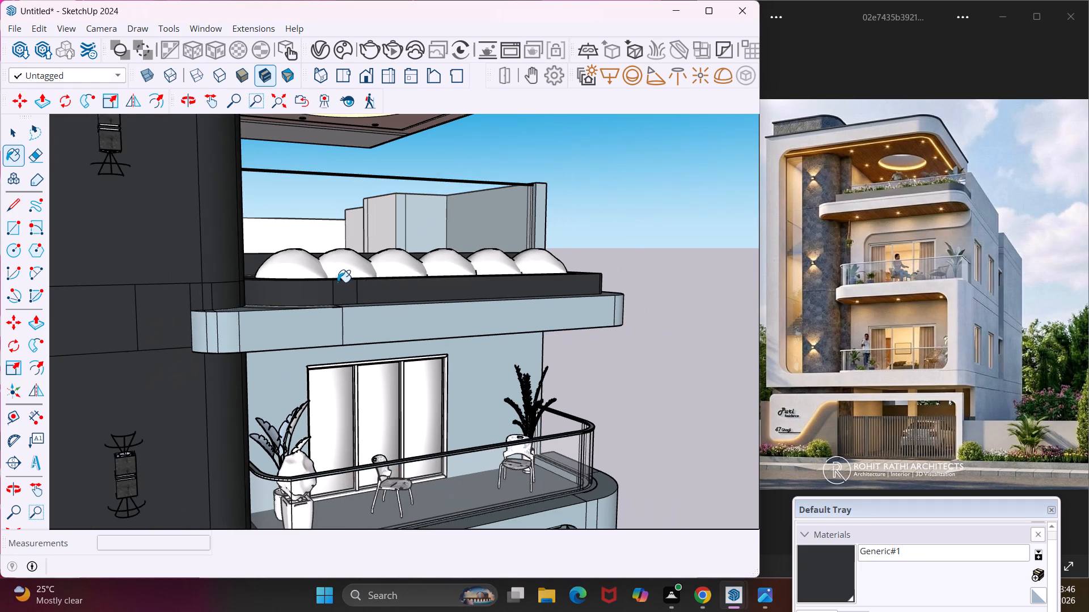
middle_click_drag(361, 277, 159, 391)
scroll(265, 318, "down", 4)
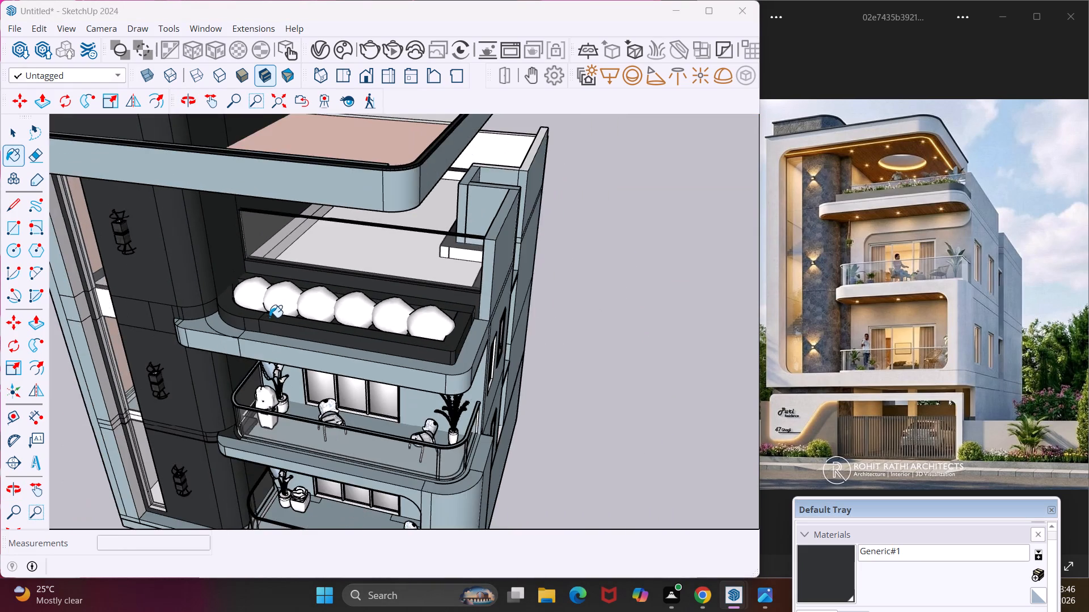
scroll(269, 317, "down", 3)
middle_click_drag(280, 321, 418, 231)
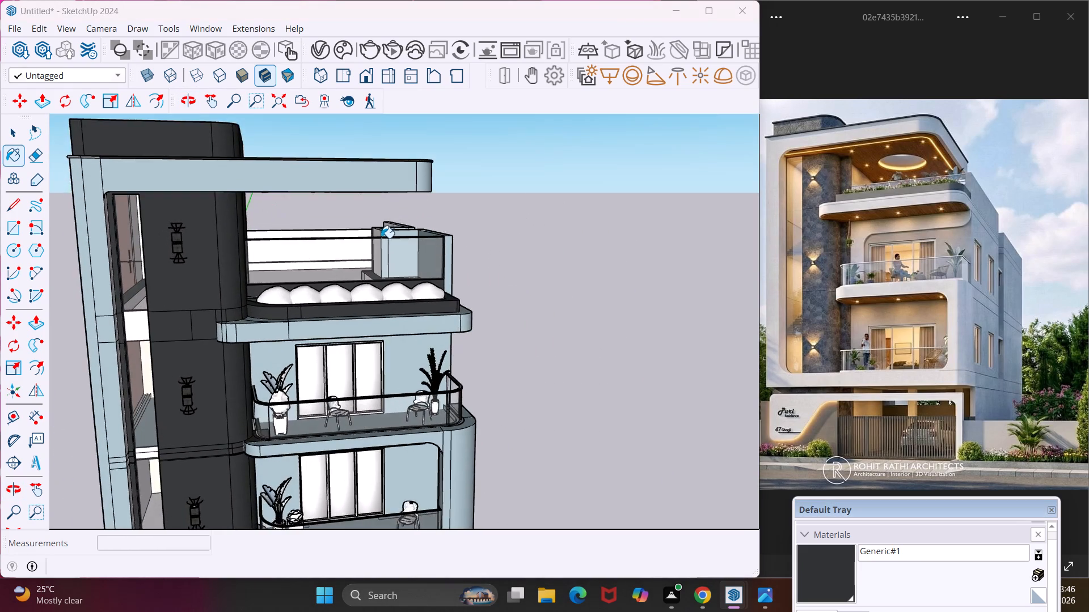
scroll(377, 241, "down", 8)
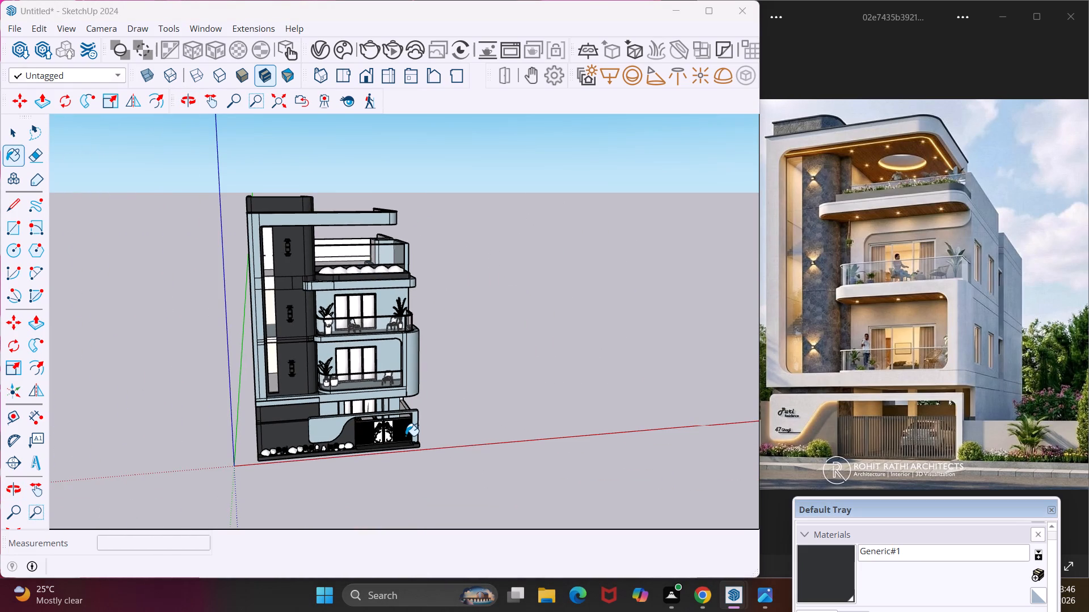
scroll(406, 433, "up", 11)
middle_click_drag(403, 435, 233, 479)
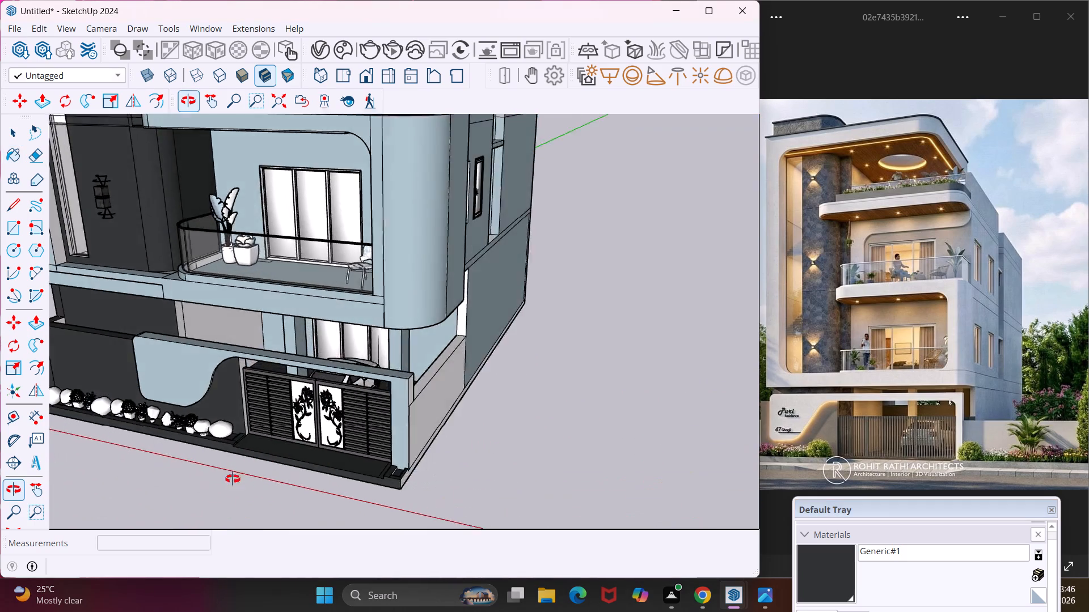
middle_click_drag(233, 479, 167, 495)
left_click(444, 402)
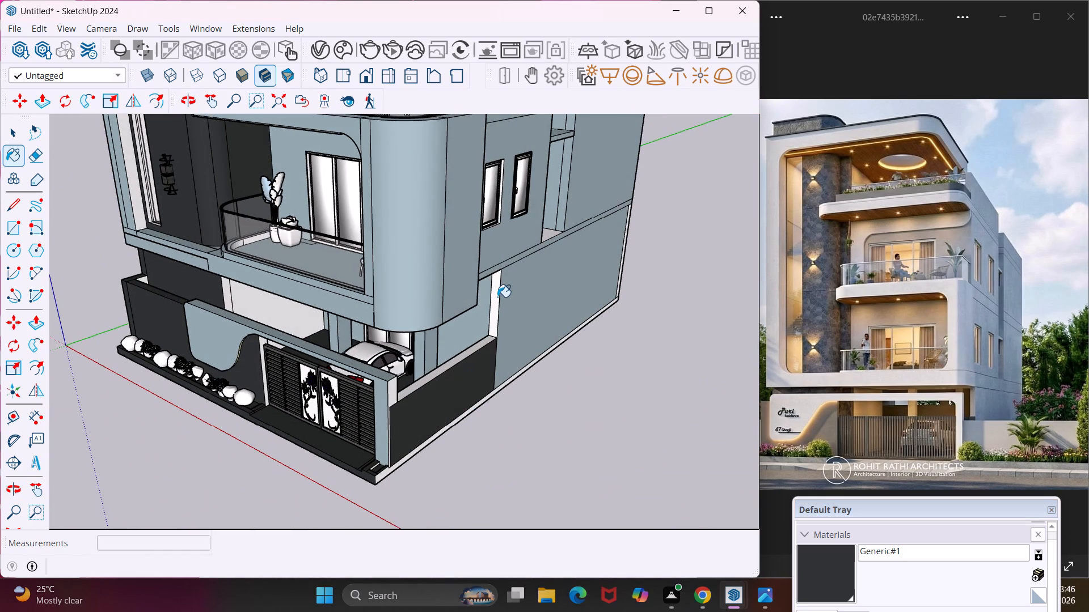
left_click(497, 297)
scroll(472, 364, "up", 6)
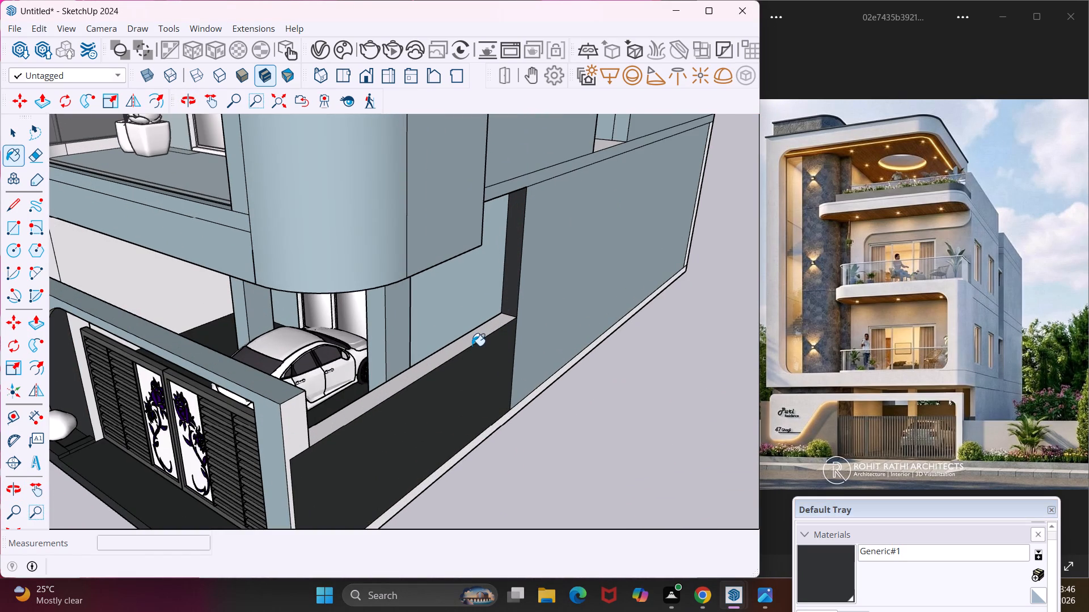
left_click(471, 344)
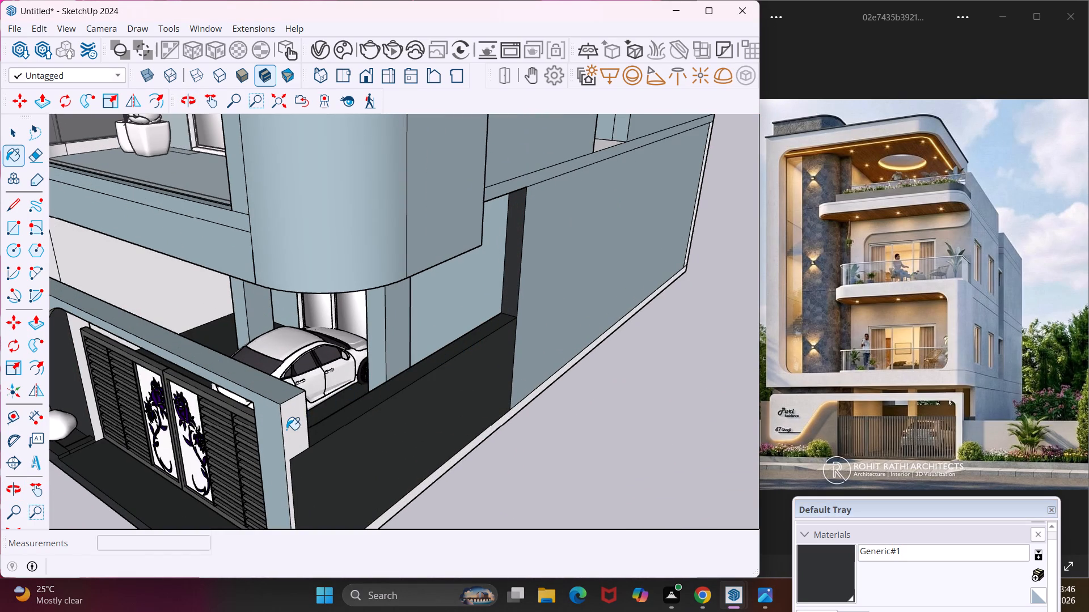
left_click(286, 430)
Paint the side boundary wall's inner face behind the gate with Generic#1.
middle_click_drag(299, 434, 598, 365)
scroll(548, 353, "down", 6)
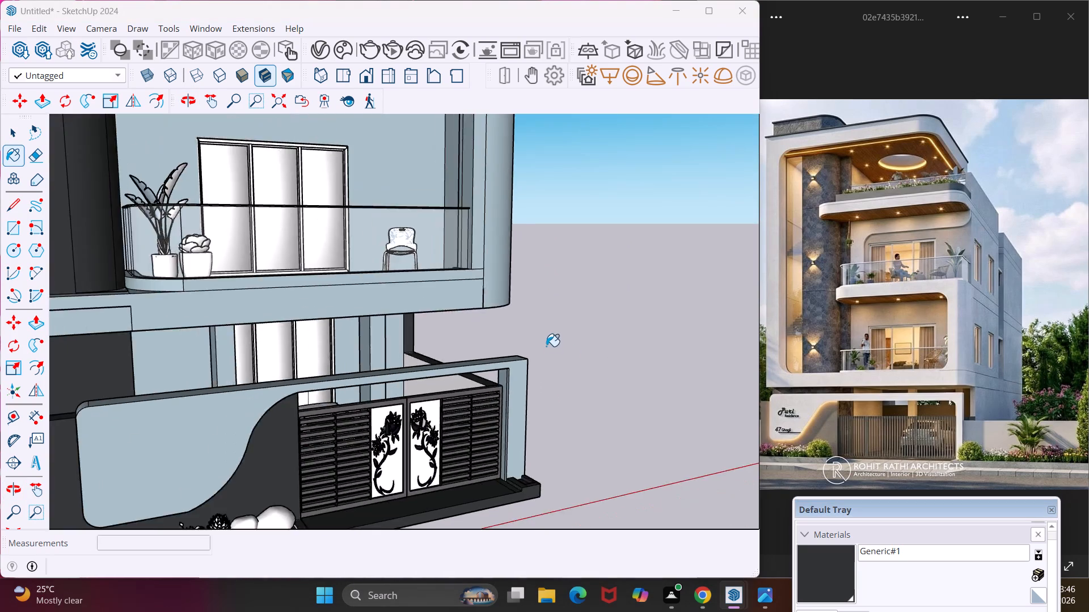
scroll(546, 346, "down", 5)
middle_click_drag(515, 329, 503, 394)
scroll(489, 350, "up", 4)
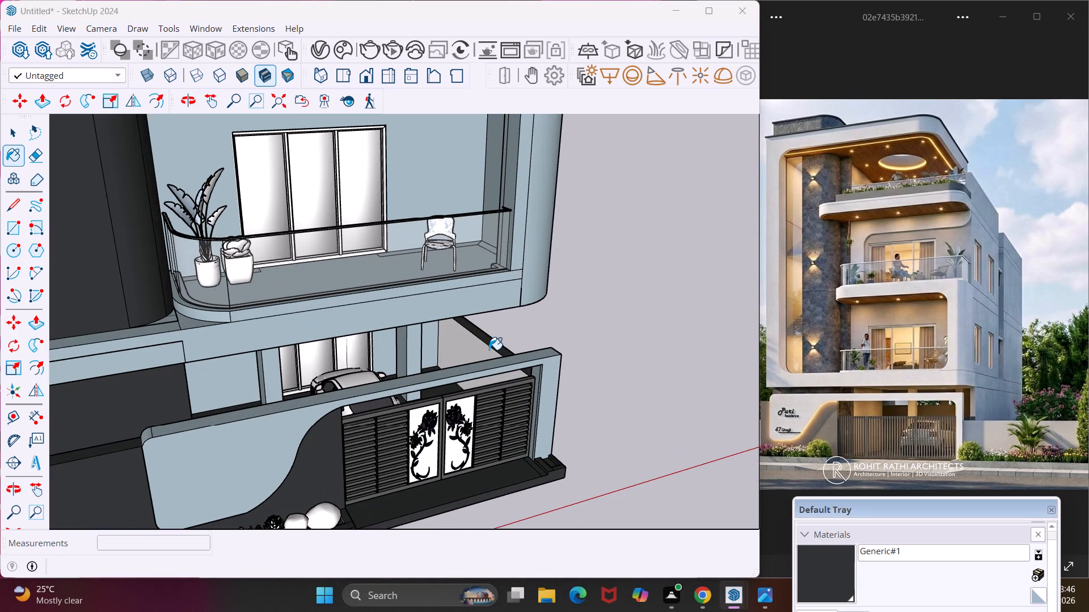
left_click(489, 350)
key("Escape")
key("space")
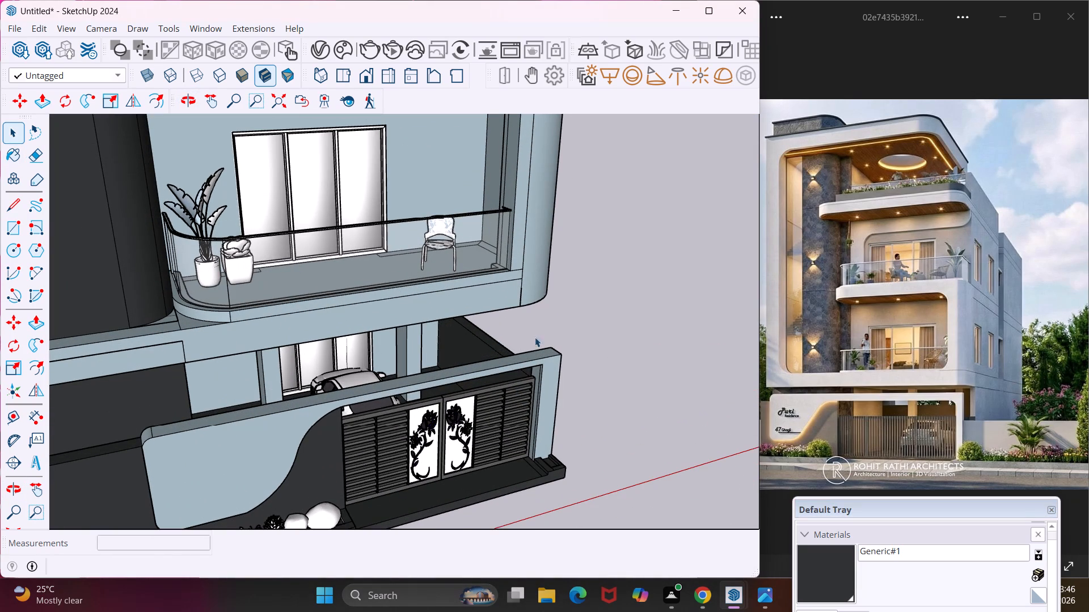
Compose a low front view showing the whole house for rendering.
scroll(611, 312, "down", 10)
middle_click_drag(607, 336, 367, 219)
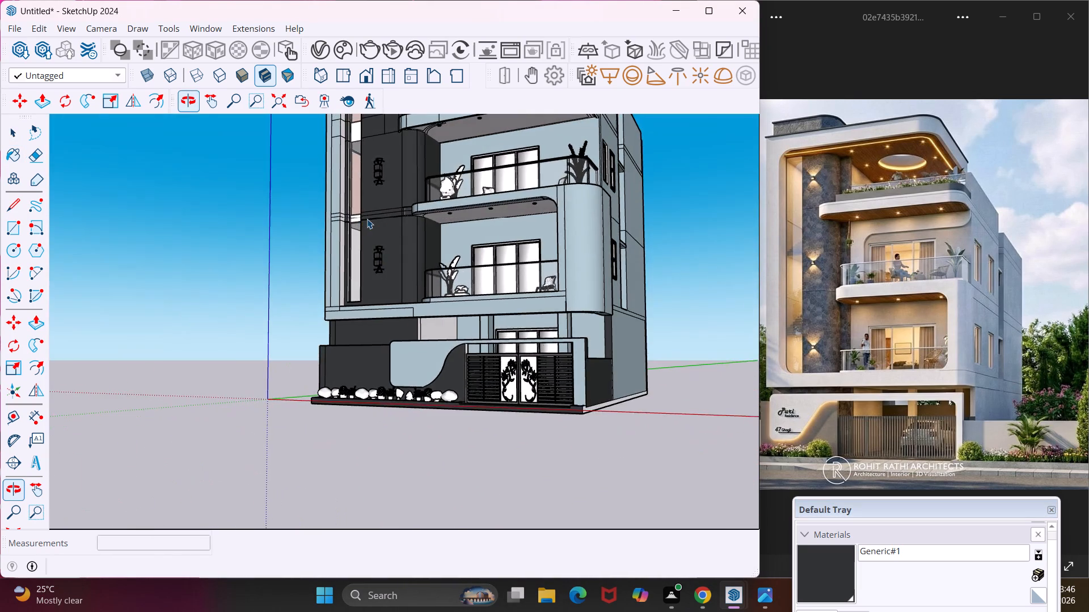
scroll(373, 228, "down", 5)
middle_click_drag(367, 295, 537, 350)
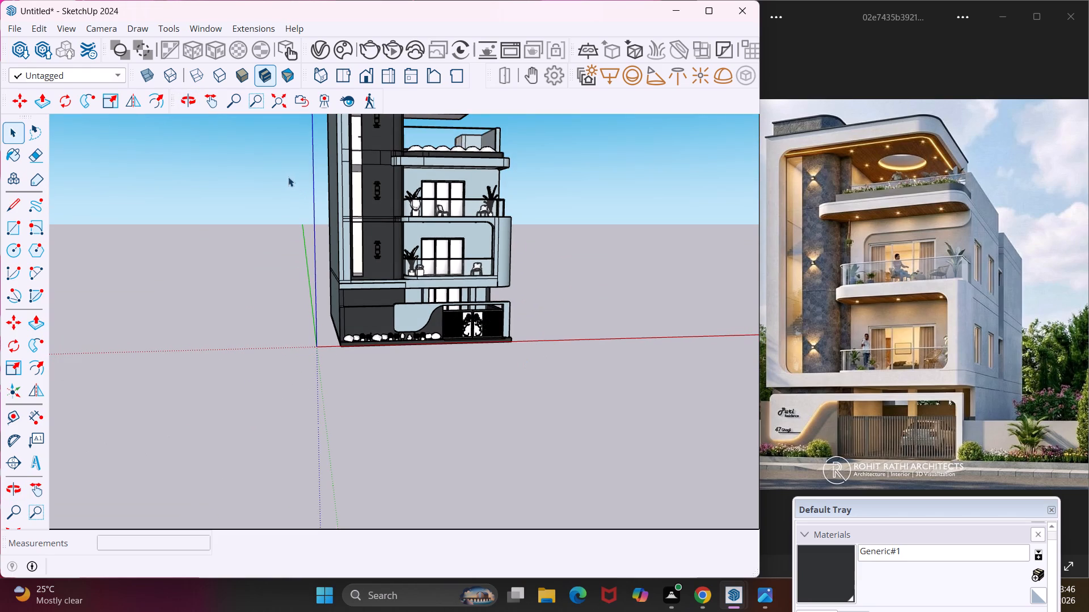
left_click(210, 109)
left_click_drag(248, 270, 207, 390)
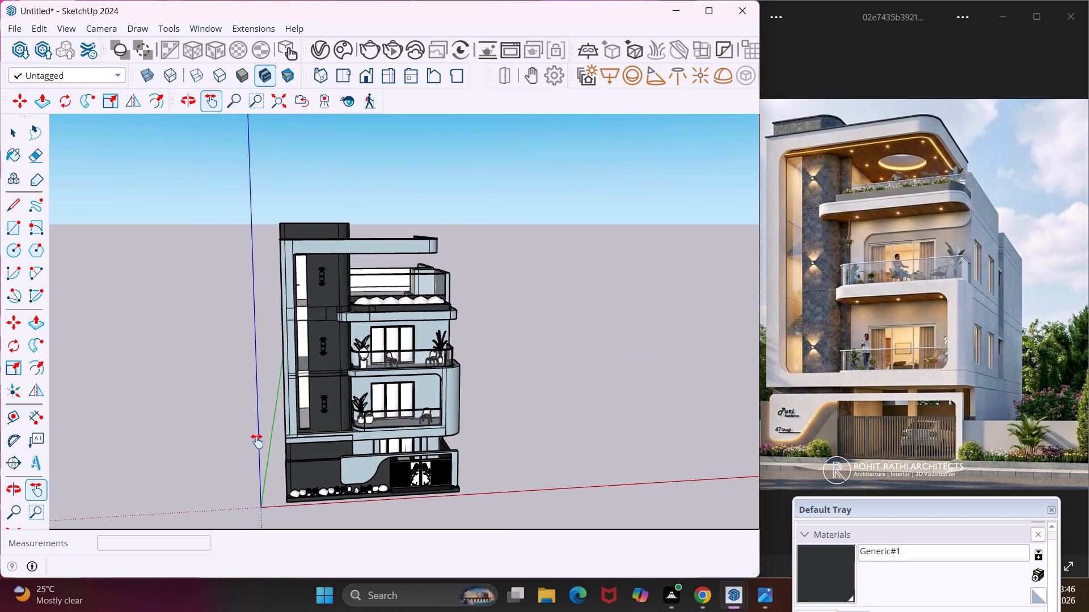
middle_click_drag(256, 441, 252, 407)
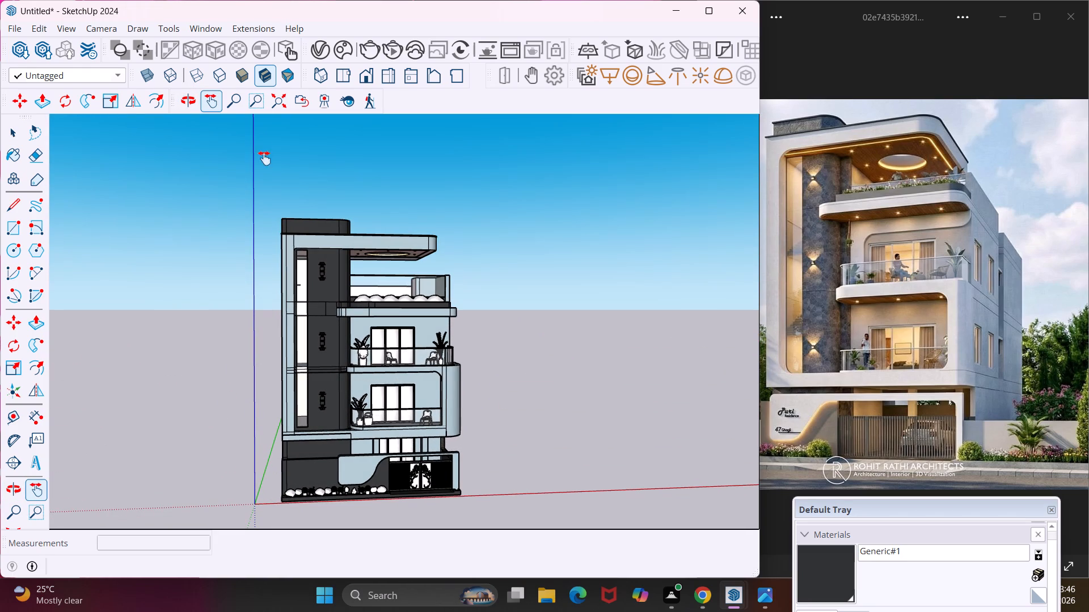
Set the V-Ray camera's Exposure Value (EV) to 12.
left_click(326, 50)
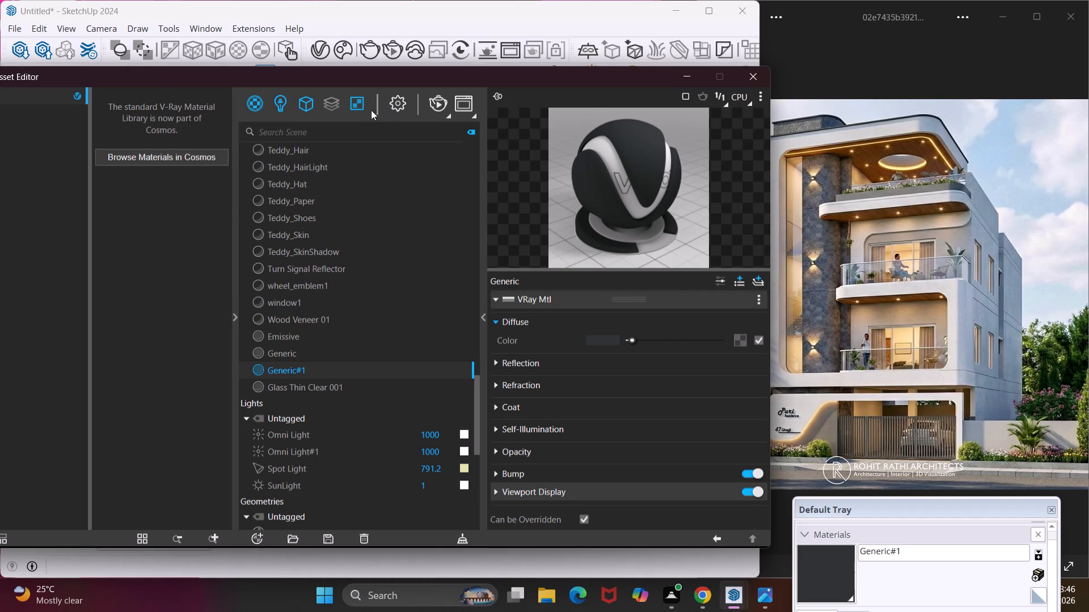
left_click(395, 109)
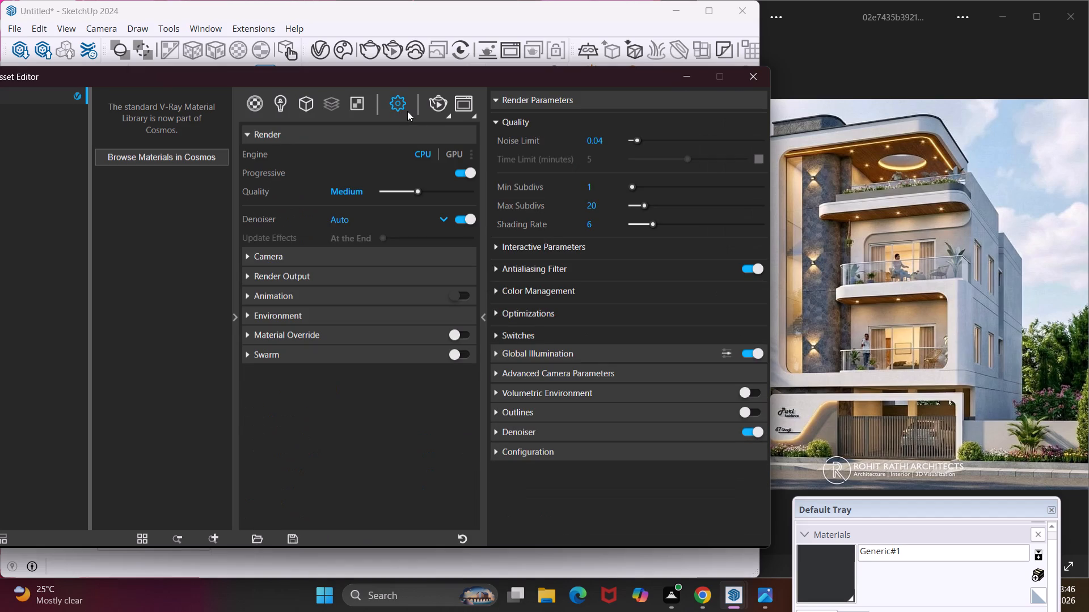
left_click(247, 256)
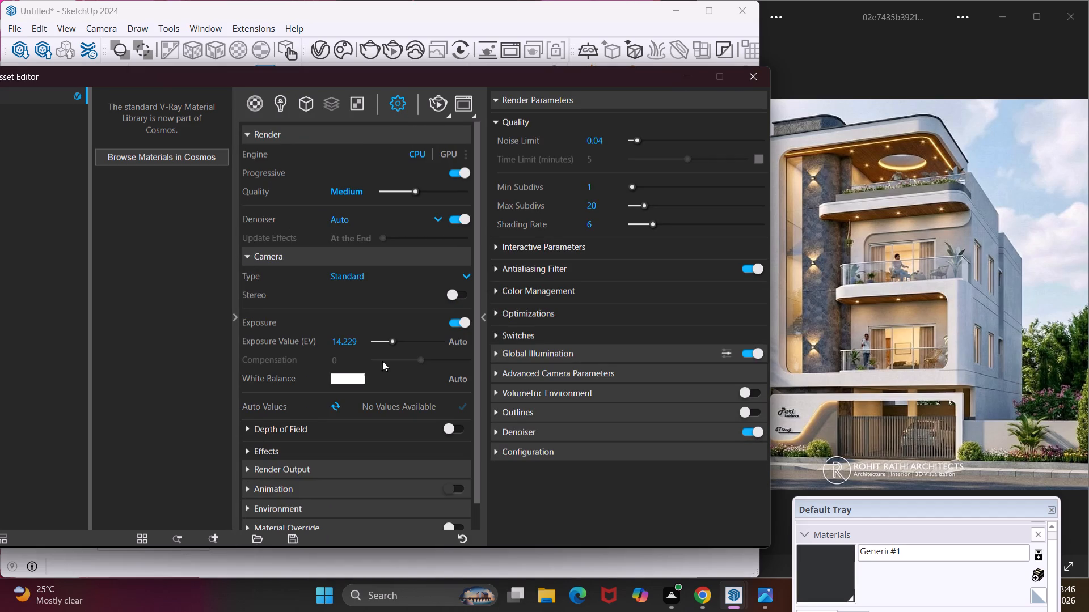
left_click(360, 341)
key("BackSpace")
key("BackSpace")
key("BackSpace")
key("BackSpace")
key("BackSpace")
key("2")
Enable Safe Frame in the V-Ray render output and set the aspect ratio to 4:3 - Picture.
left_click(244, 465)
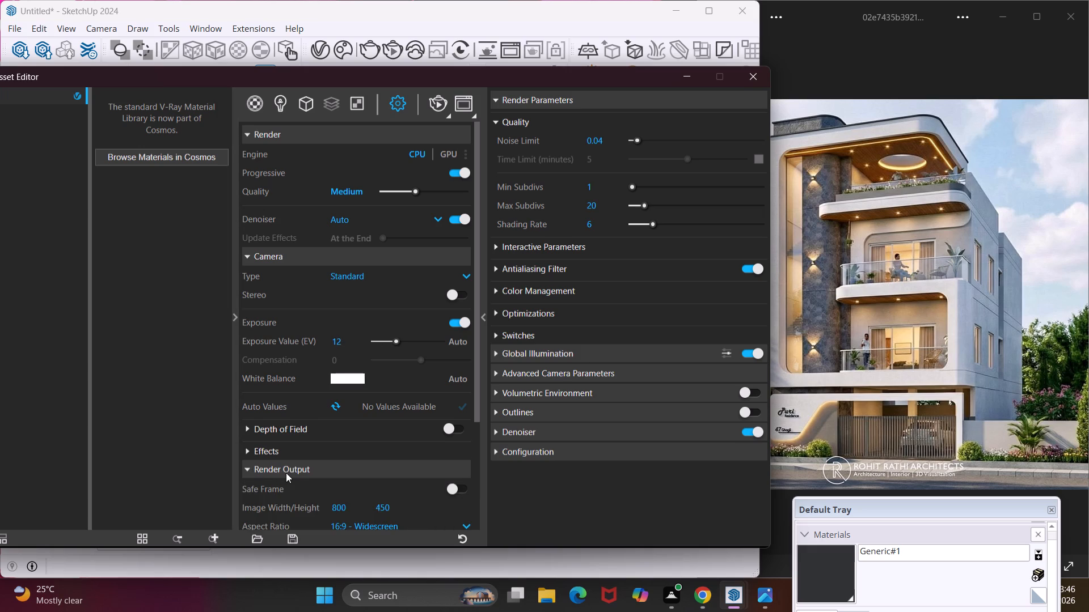
scroll(286, 473, "down", 2)
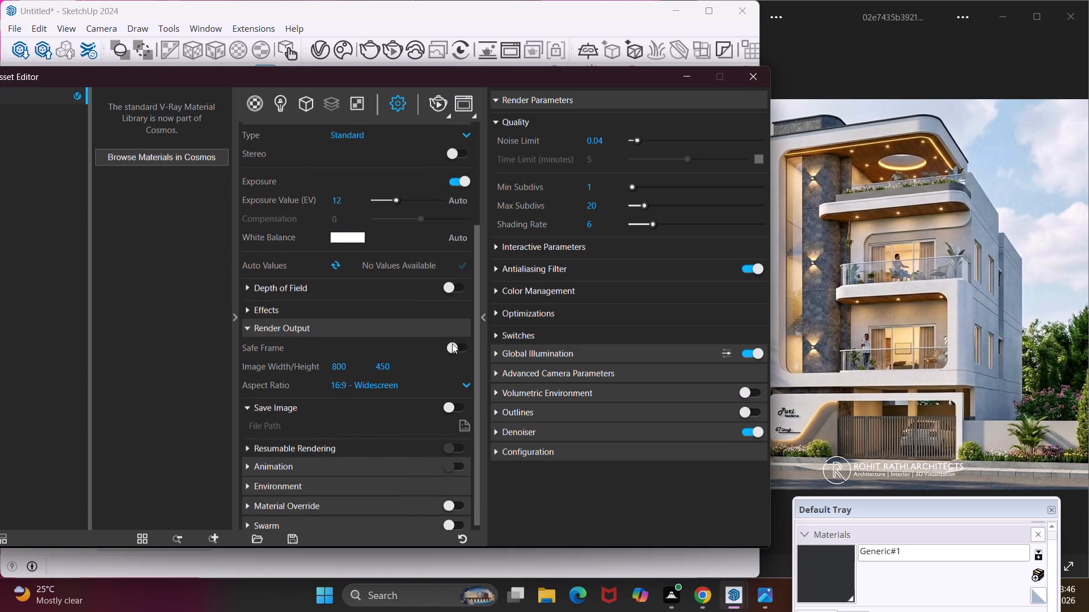
left_click(453, 343)
left_click(463, 384)
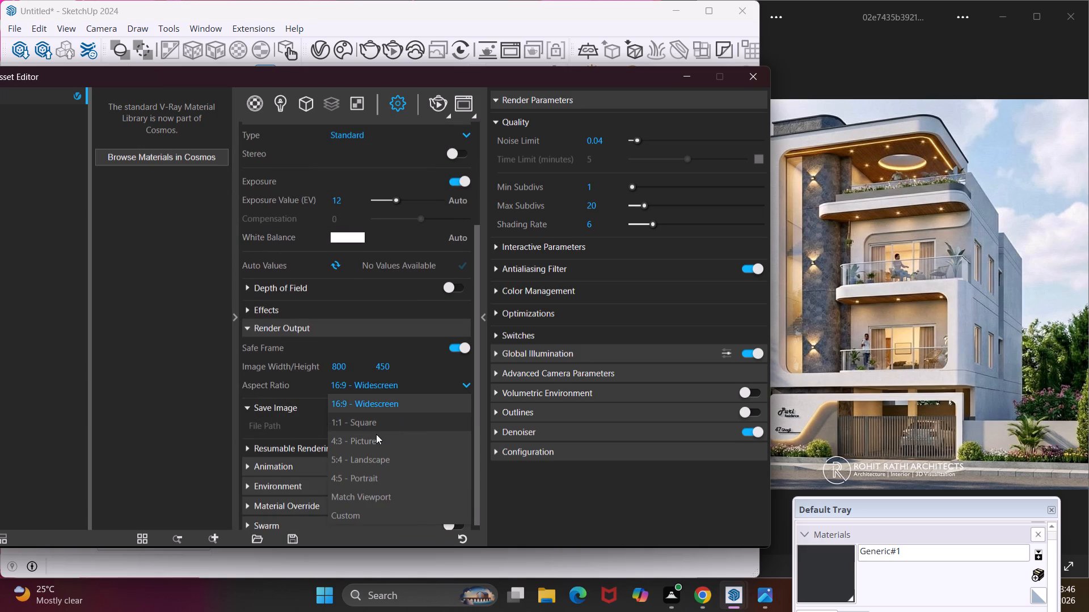
left_click(373, 439)
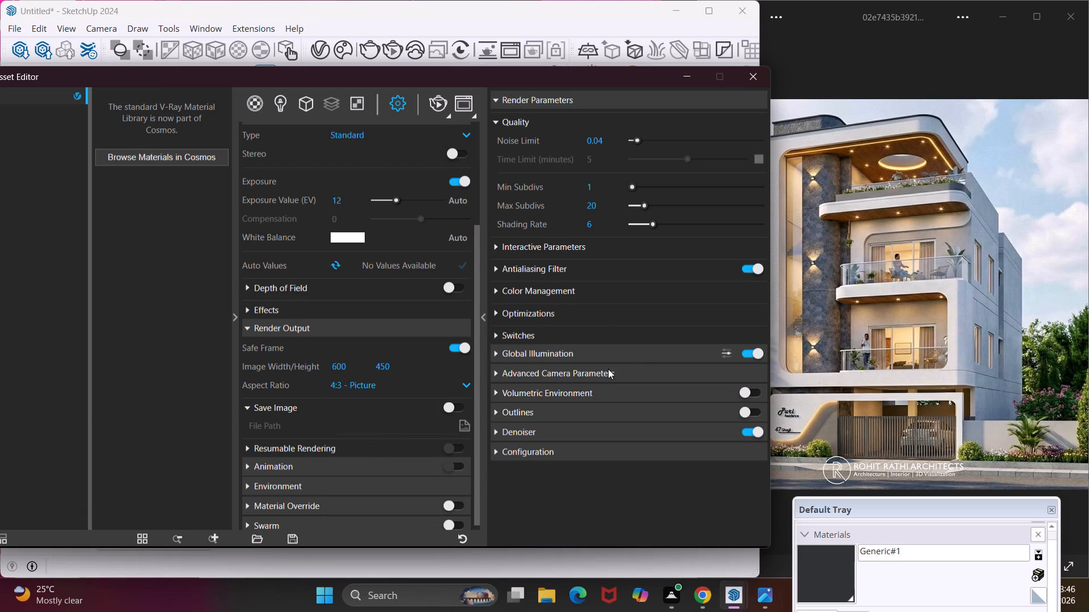
Set the Global Illumination primary rays to Irradiance map and return to the model.
left_click(496, 358)
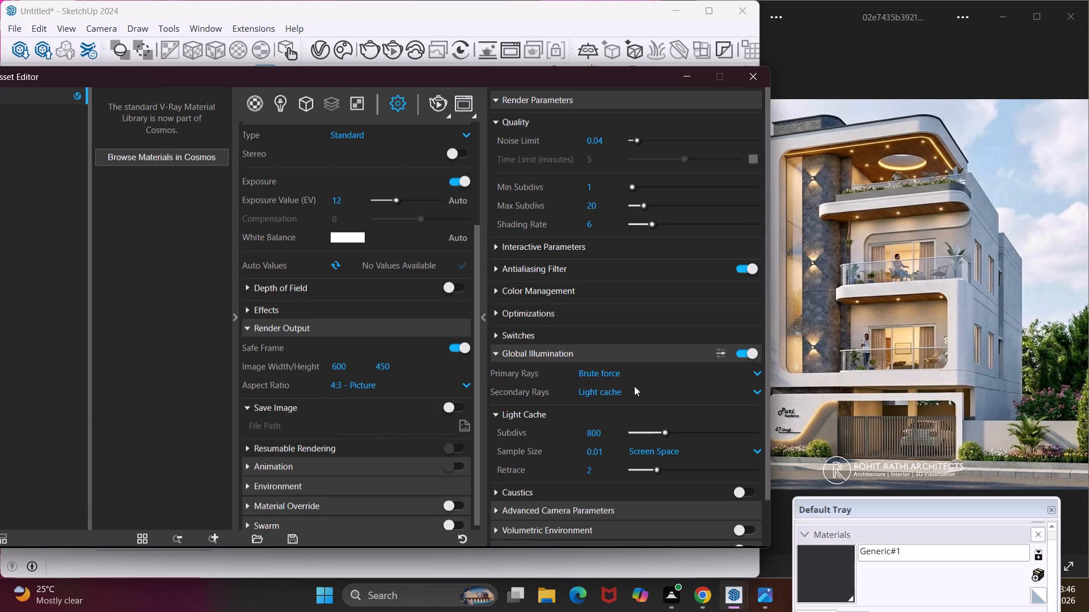
left_click(670, 372)
left_click(653, 391)
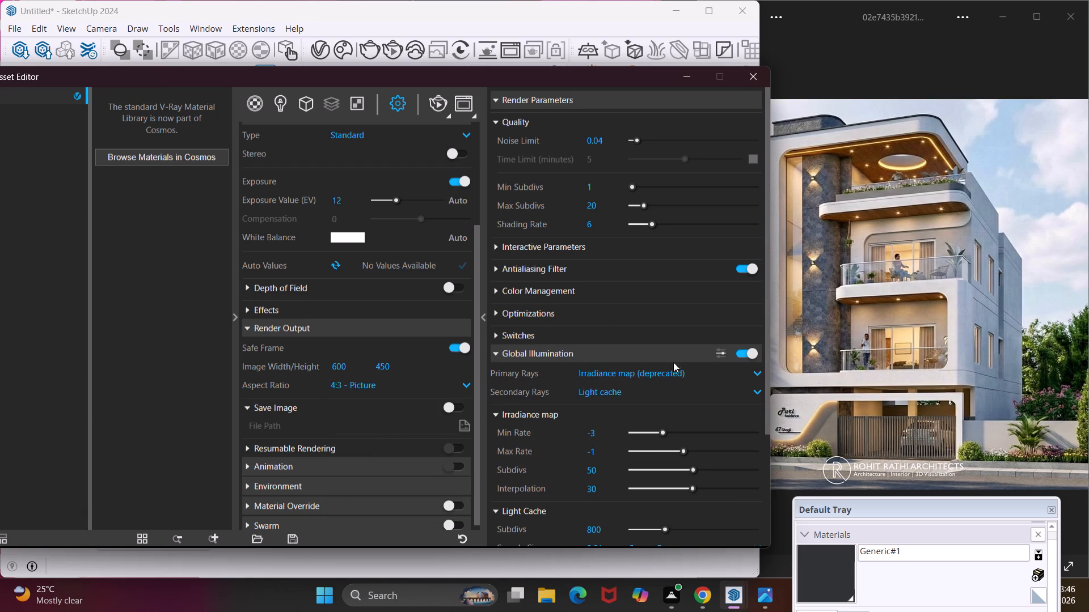
left_click(699, 82)
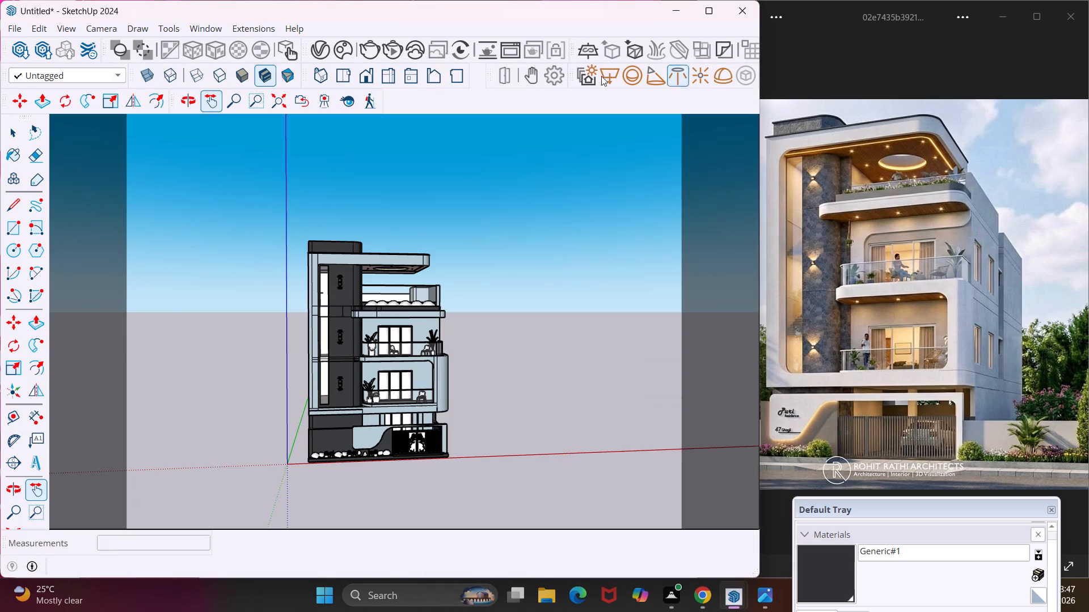
Run a V-Ray test render of the current front view and return to the model.
left_click(366, 42)
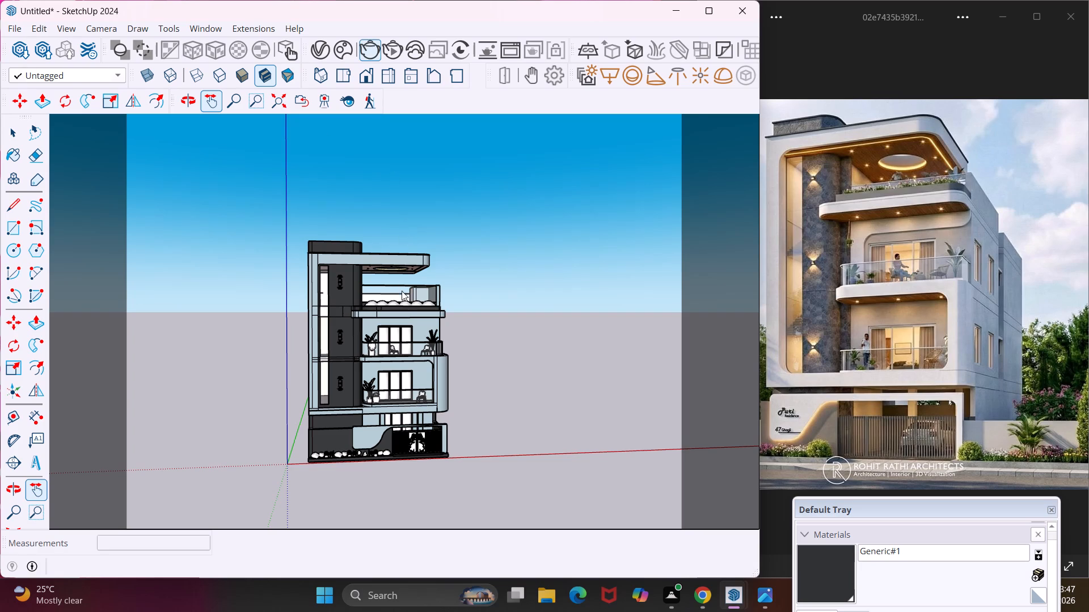
left_click(824, 100)
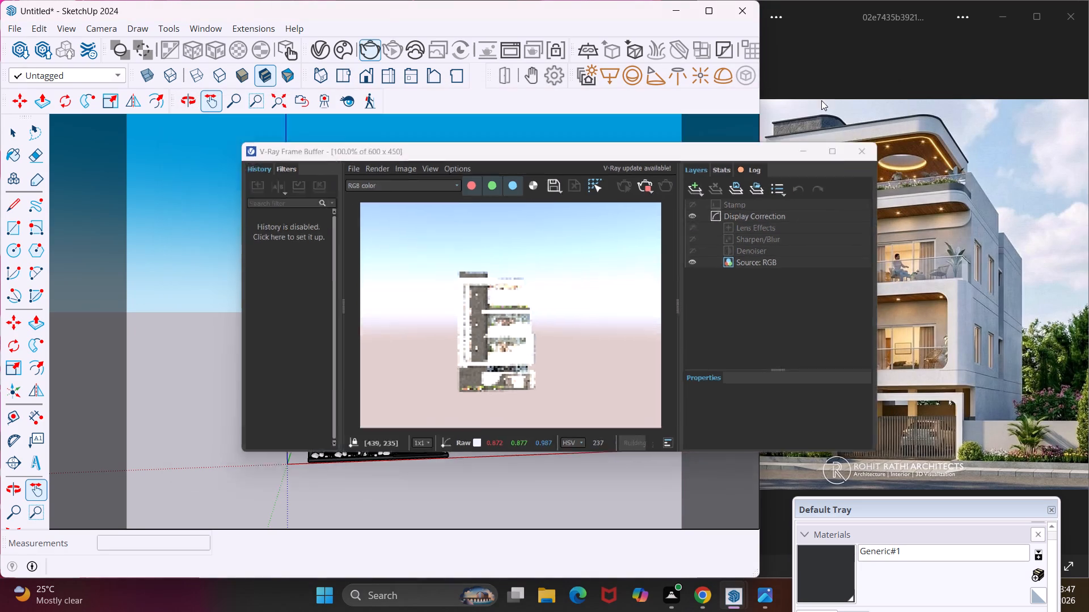
Reframe the camera closer so the whole house fills more of the 4:3 safe frame.
scroll(344, 420, "up", 7)
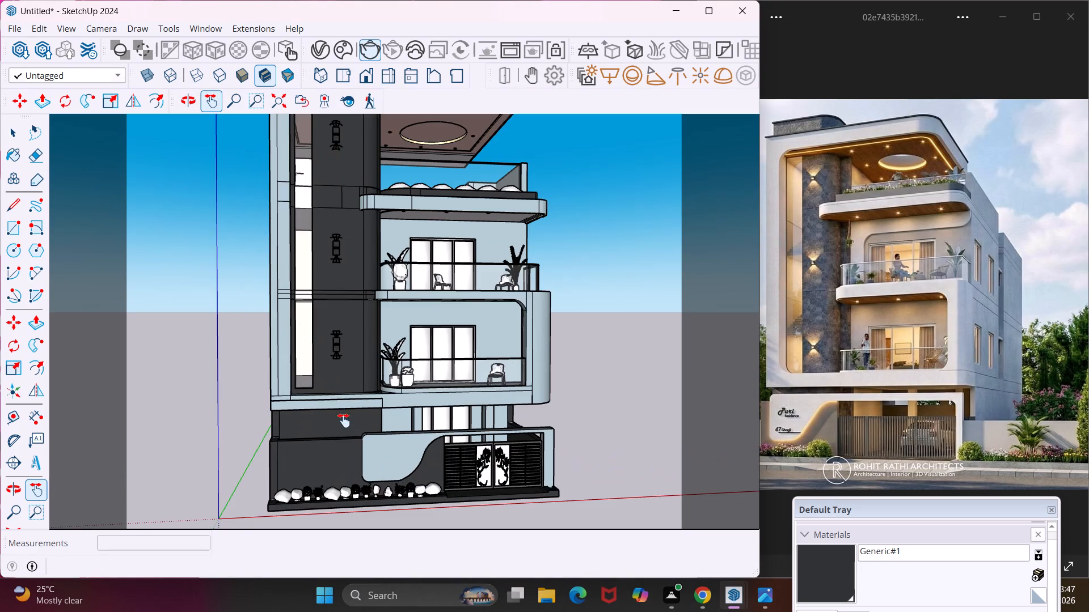
scroll(343, 422, "down", 2)
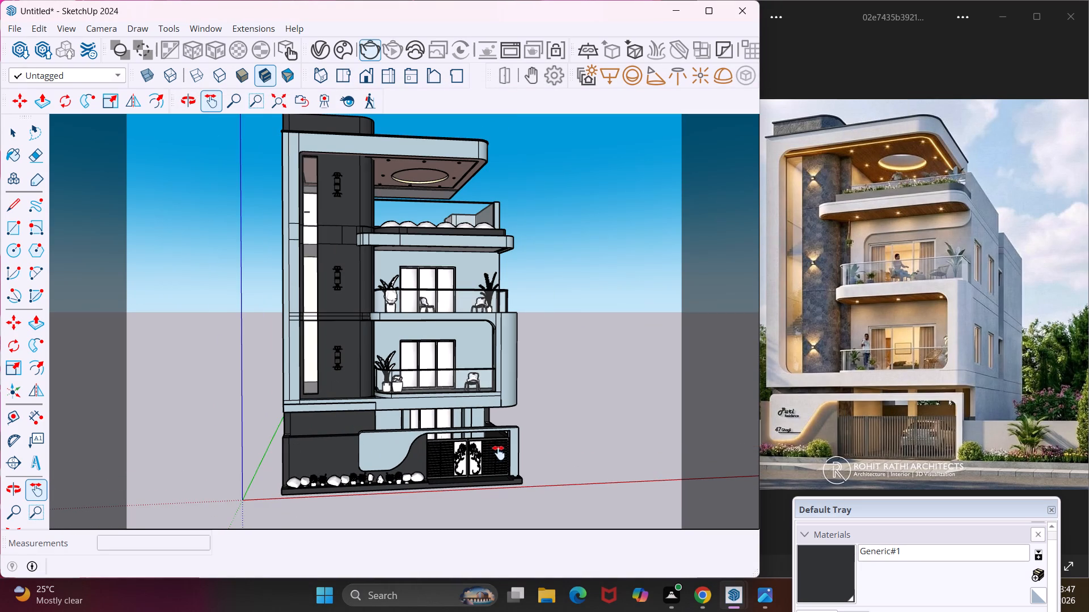
left_click_drag(526, 460, 524, 478)
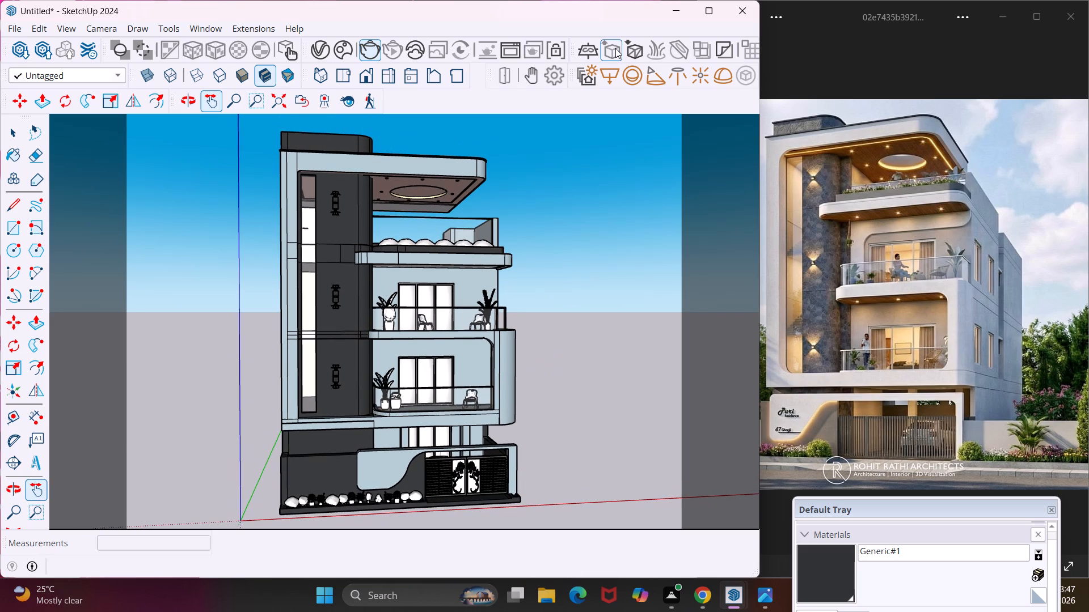
Place a V-Ray Dome Light on the open ground beside the house's gate side.
left_click(724, 70)
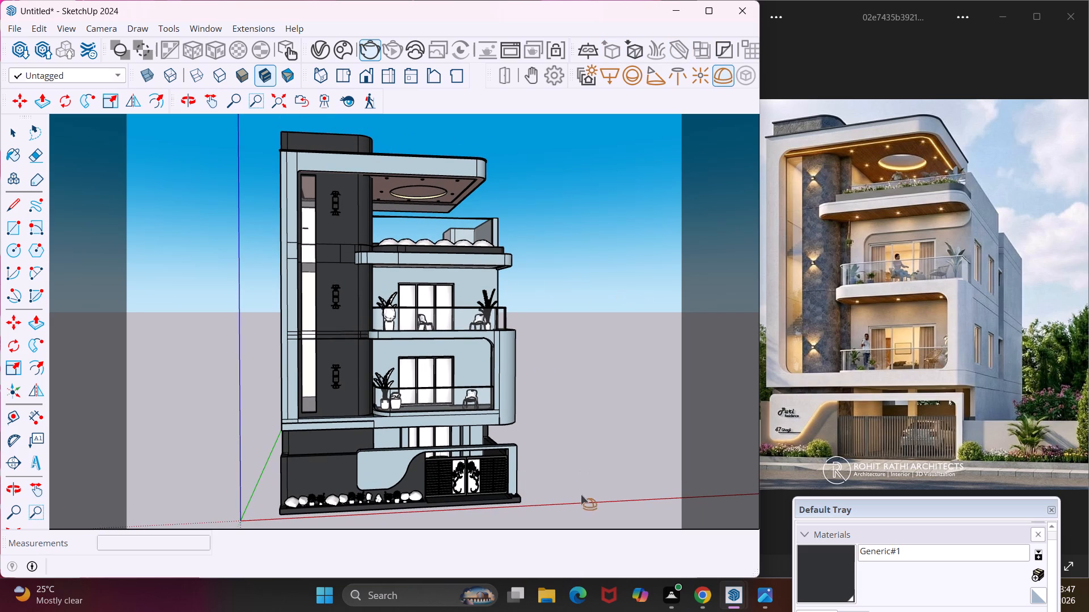
left_click(592, 479)
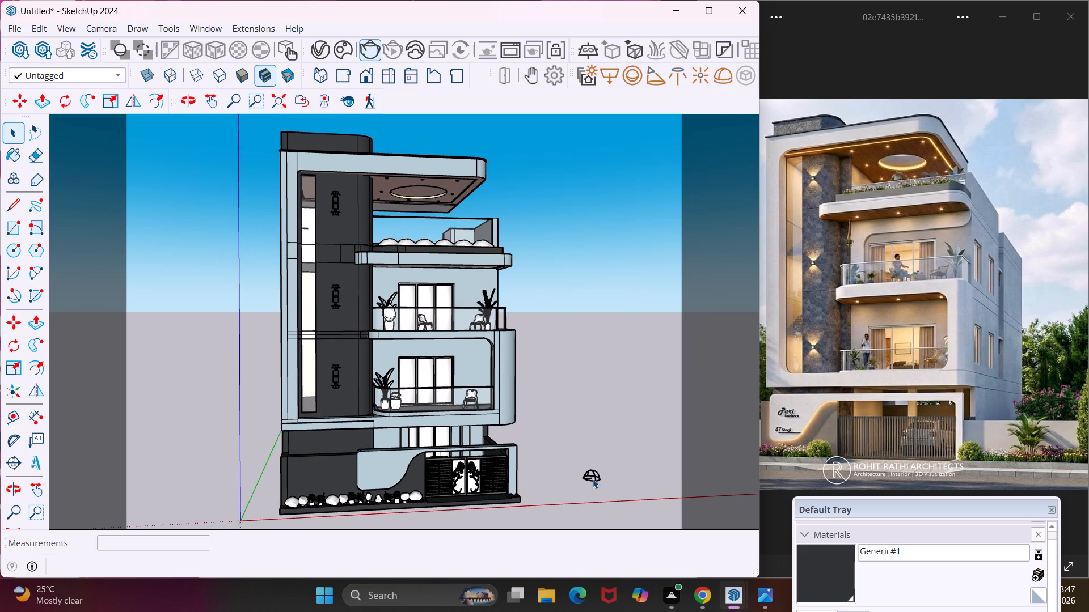
Load grasslands_sunset_4k.exr from Downloads as the Dome Light's HDR texture and return to the model.
left_click(593, 474)
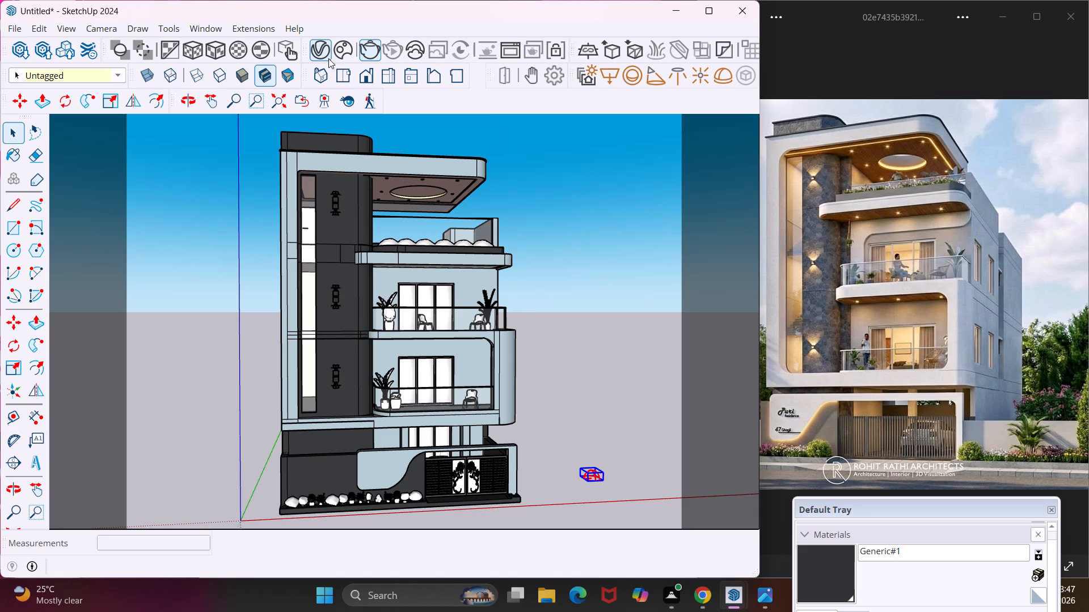
left_click(327, 57)
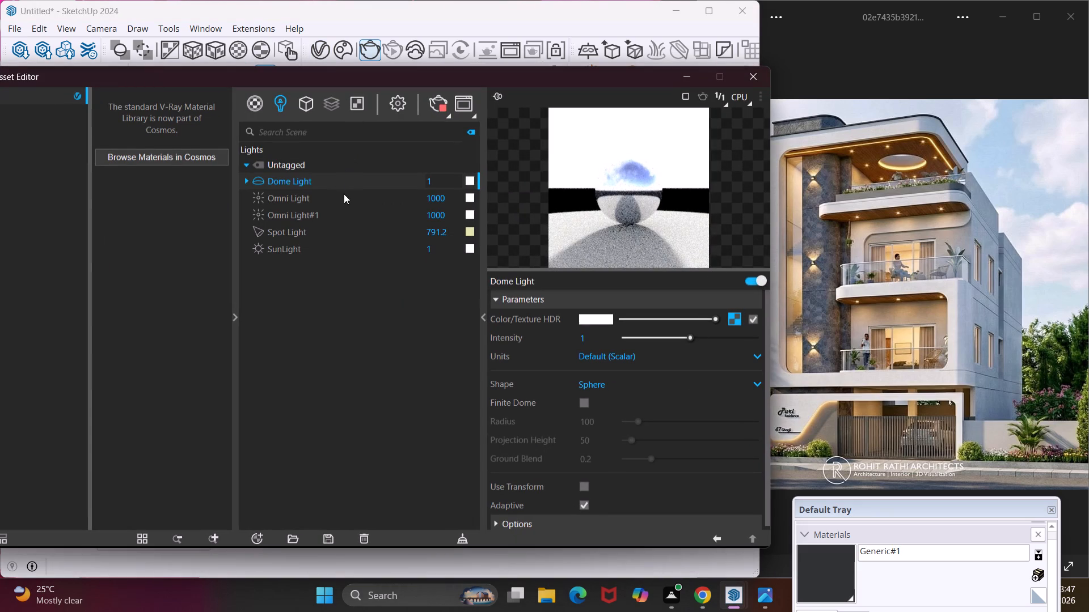
double_click(735, 318)
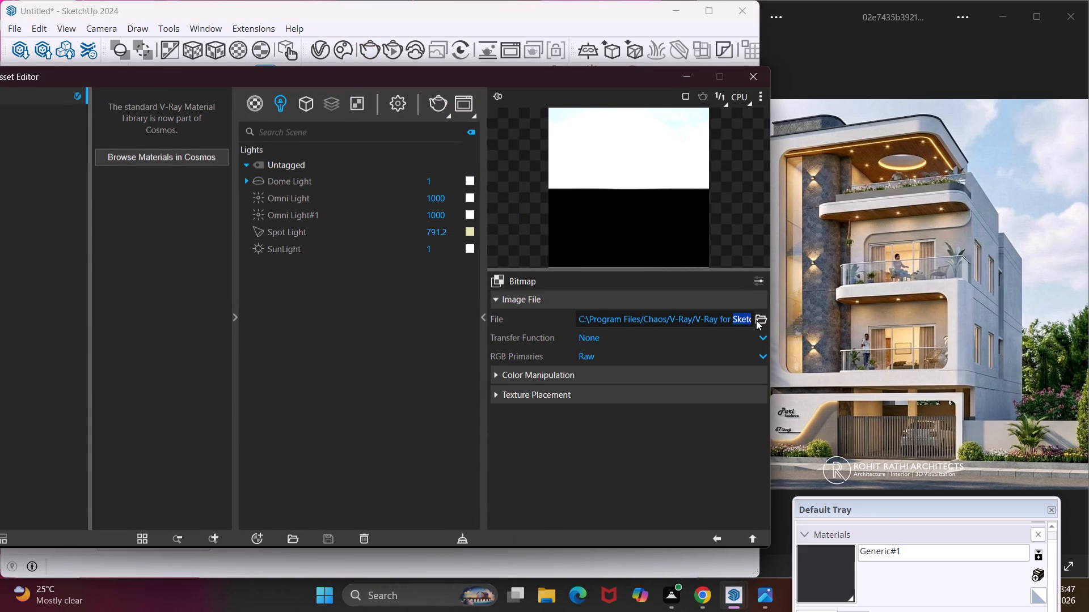
left_click(757, 320)
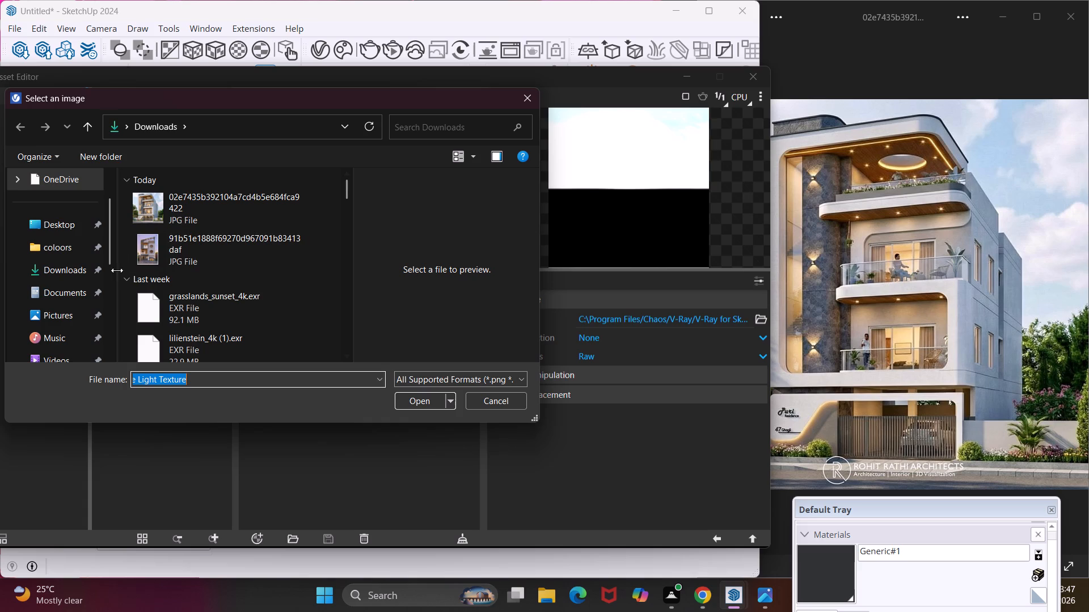
left_click(167, 298)
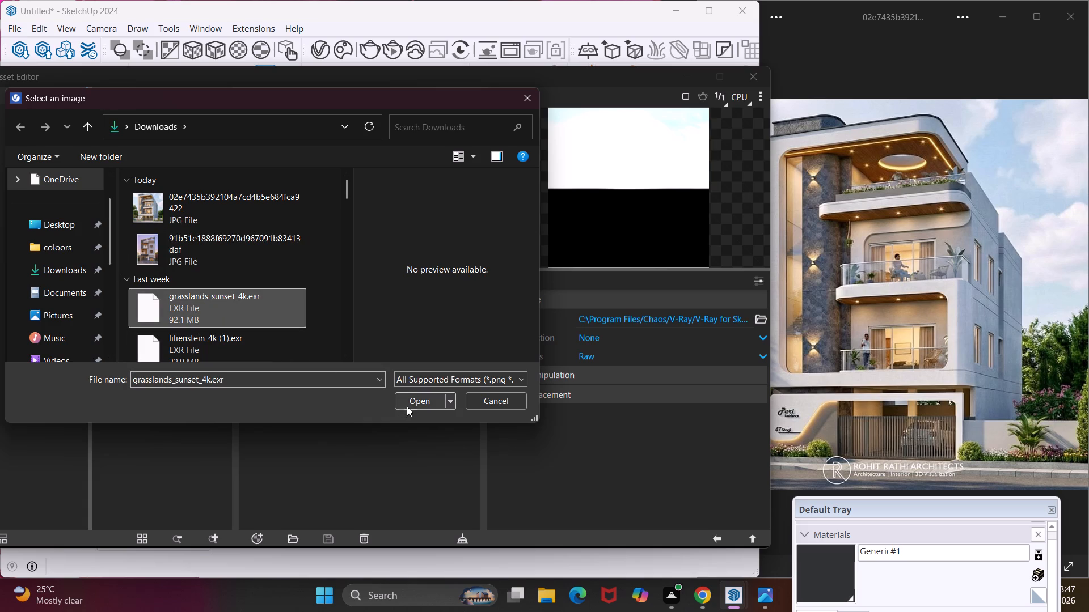
left_click(412, 401)
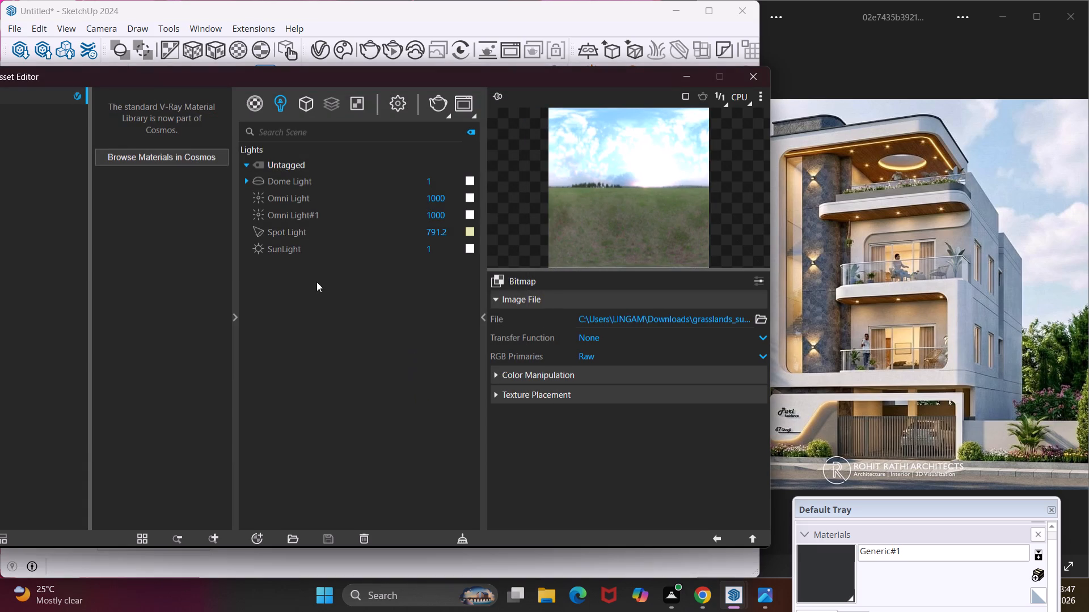
left_click(326, 183)
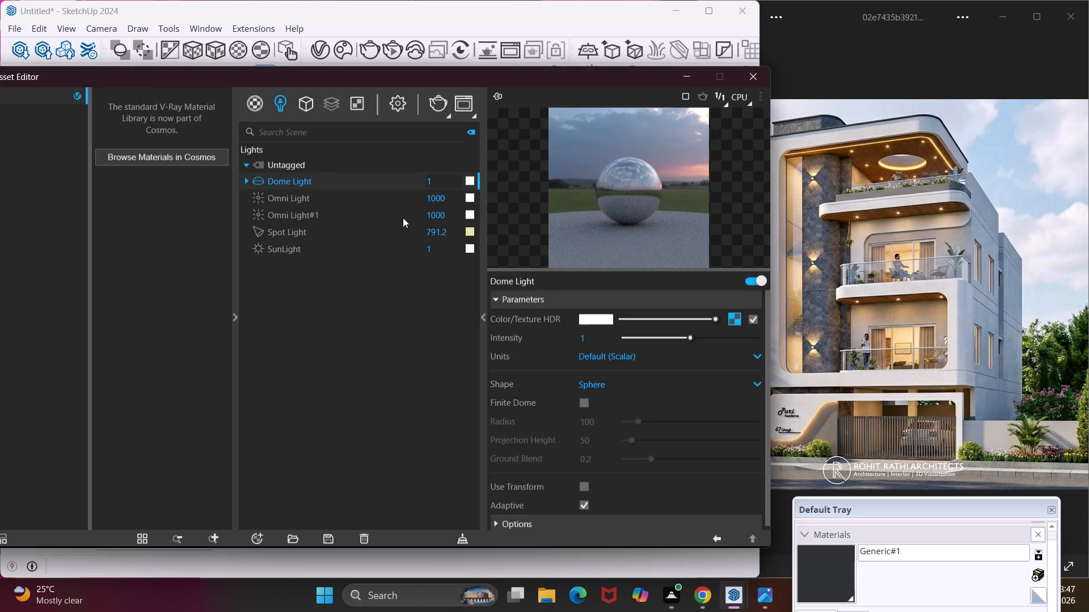
scroll(585, 386, "down", 1)
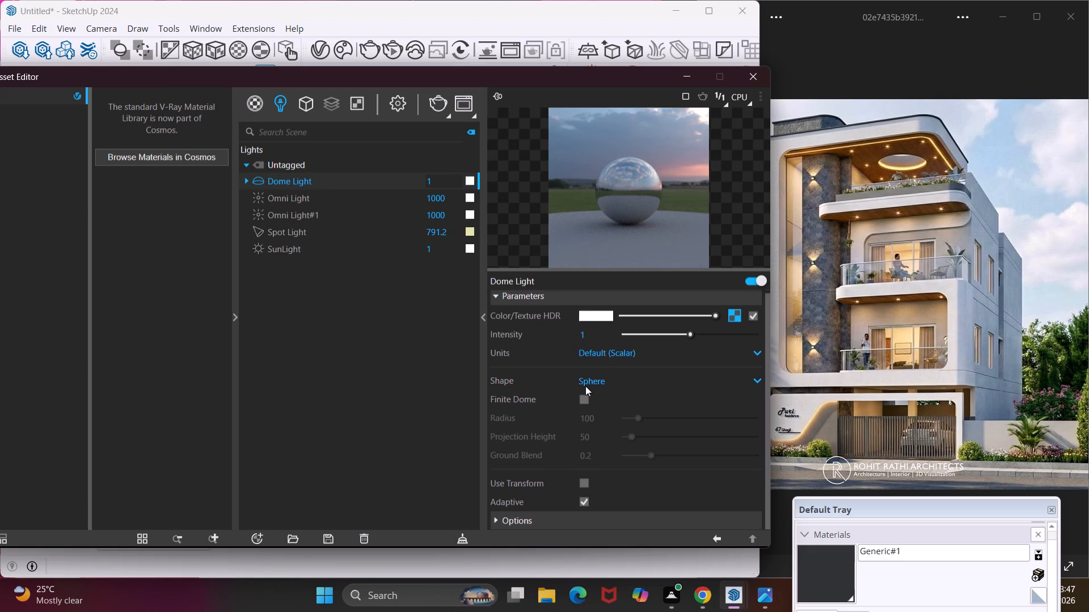
left_click(688, 81)
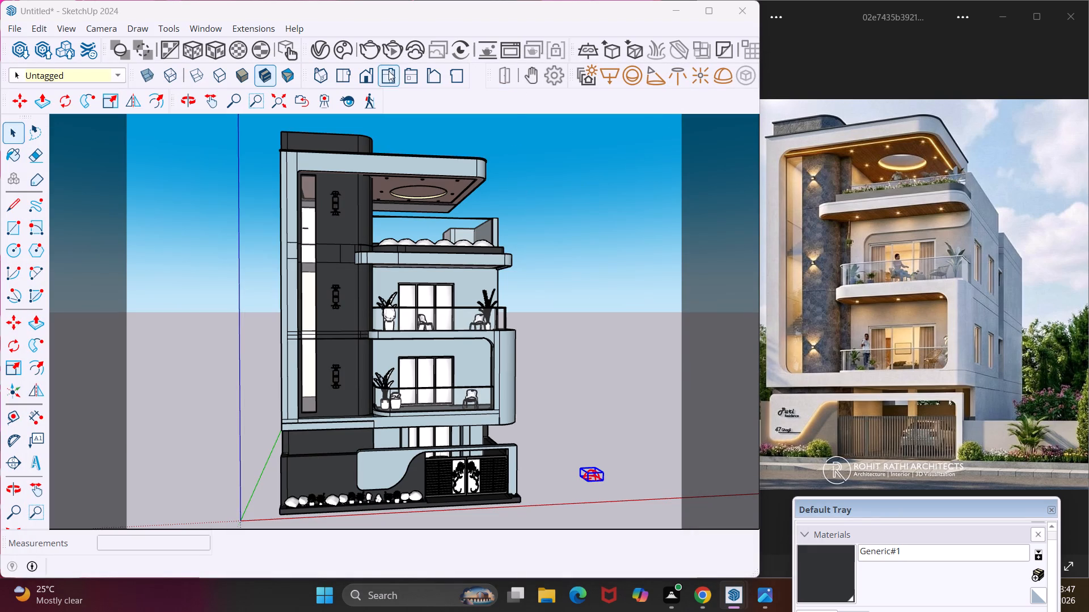
Render the house with the sunset dome lighting, inspect the image in the V-Ray Frame Buffer and return to the model.
left_click(370, 45)
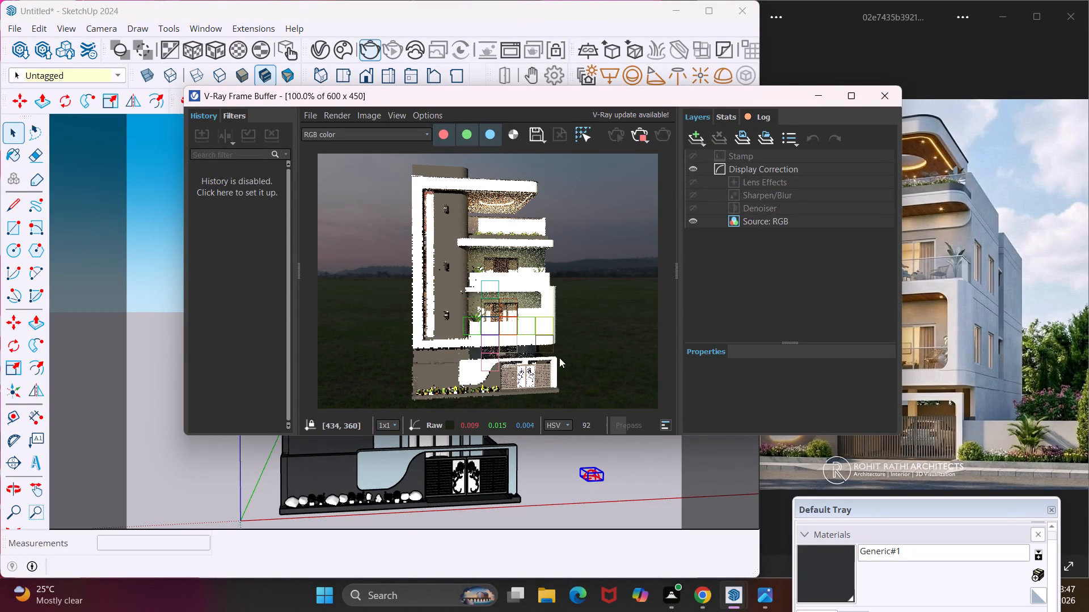
scroll(494, 347, "down", 1)
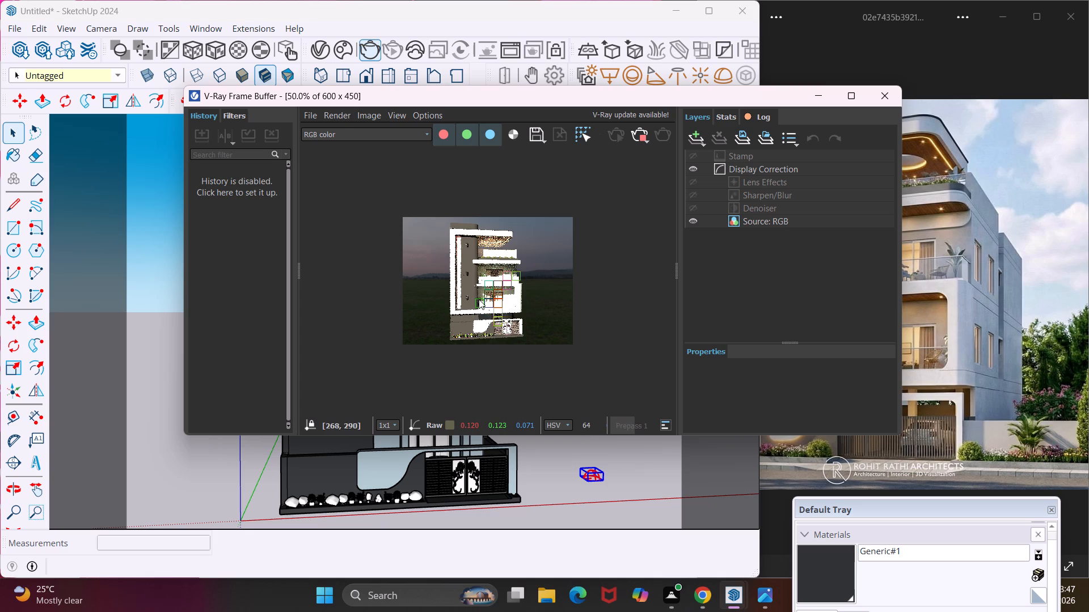
scroll(479, 299, "up", 1)
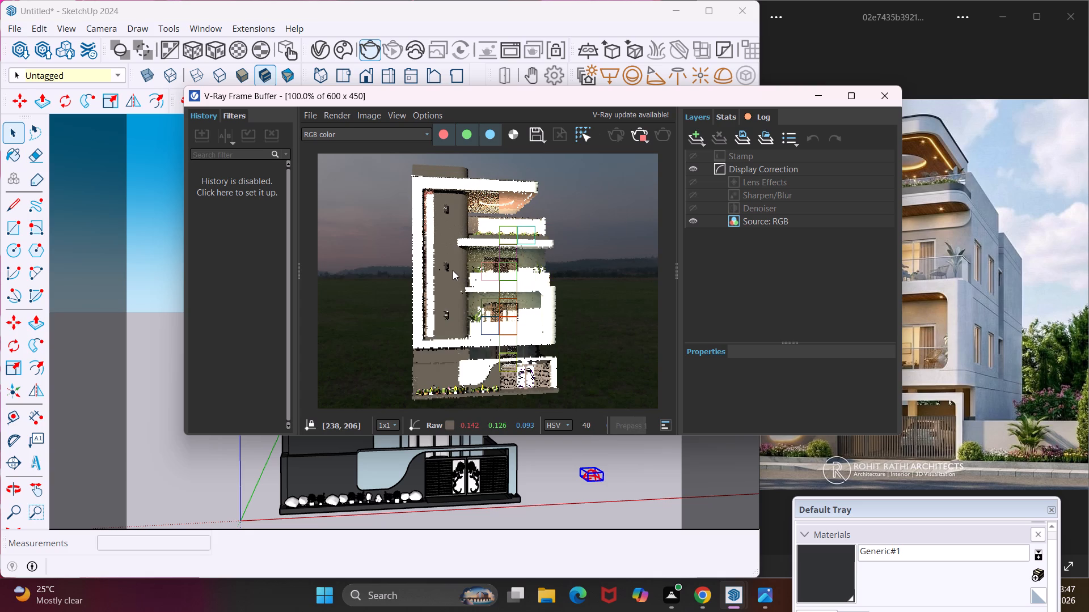
left_click(814, 95)
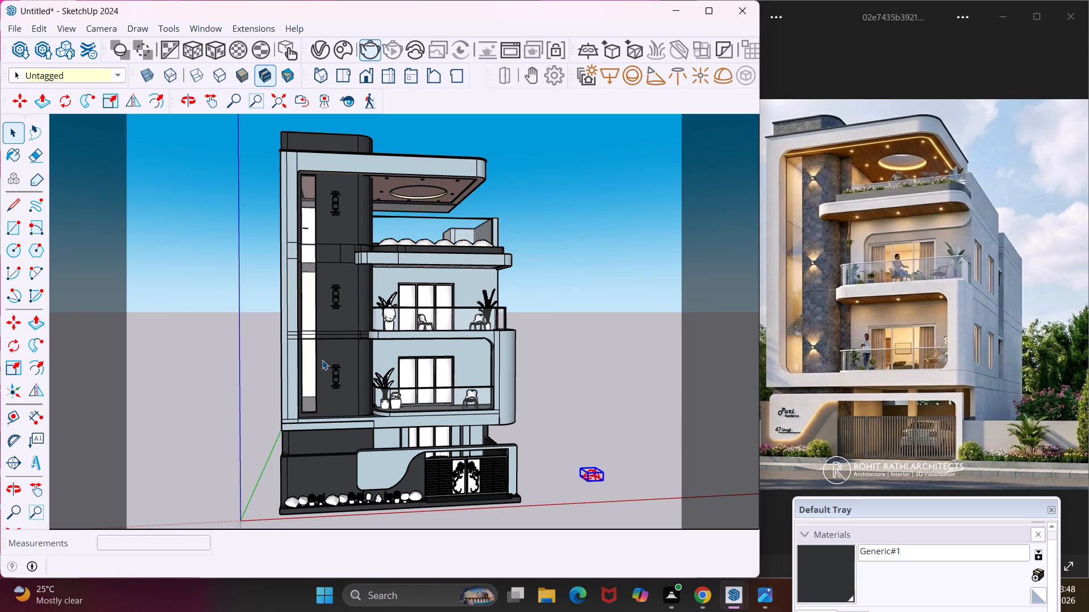
Bring the camera slightly closer to the facade, render the view in V-Ray again and return to the model.
scroll(321, 360, "up", 1)
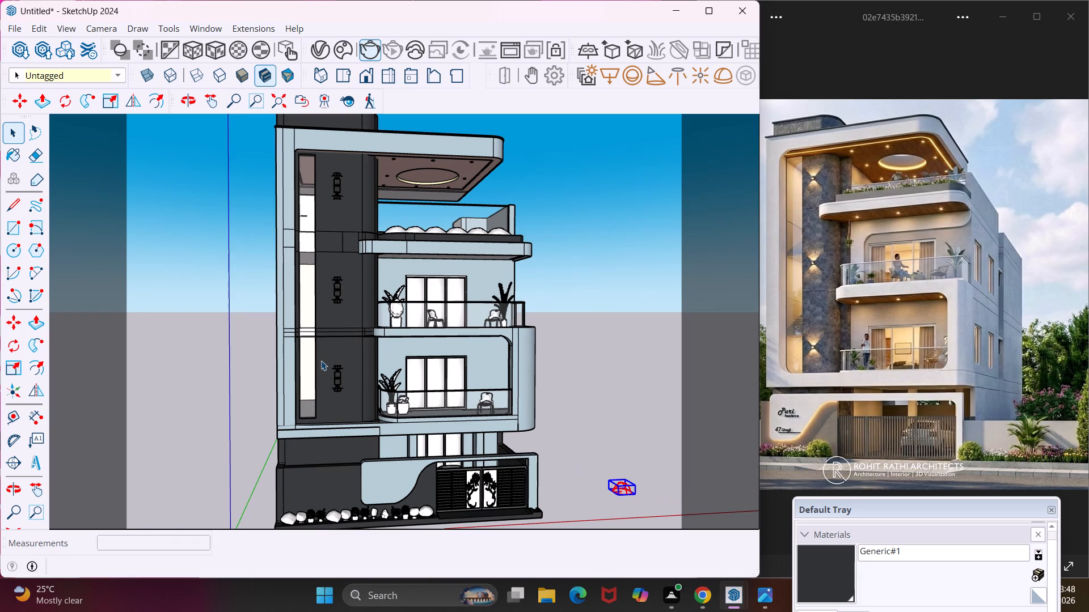
left_click(365, 49)
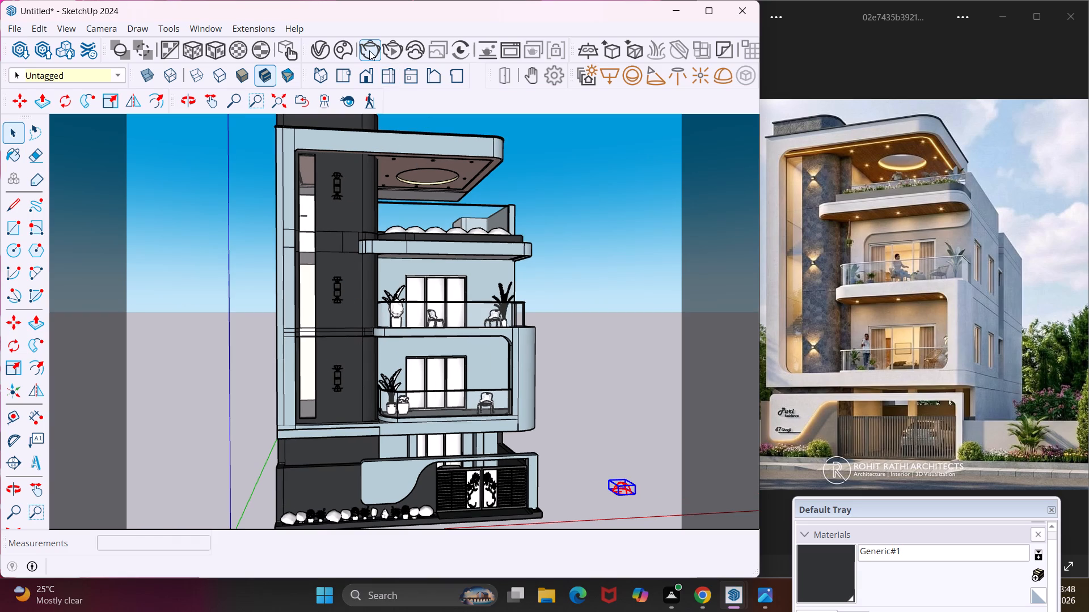
double_click(369, 50)
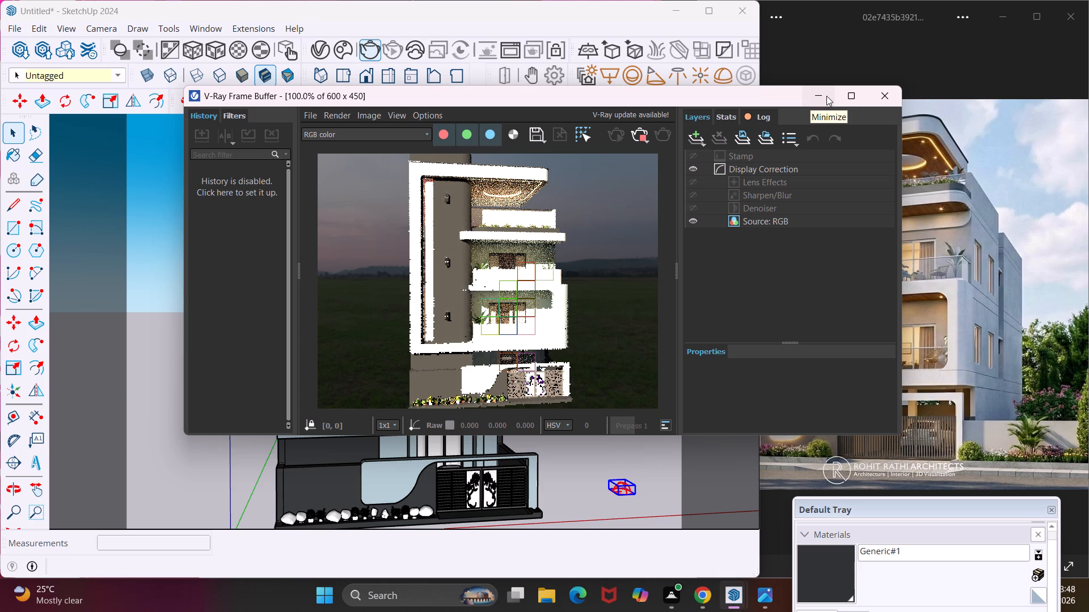
left_click(826, 96)
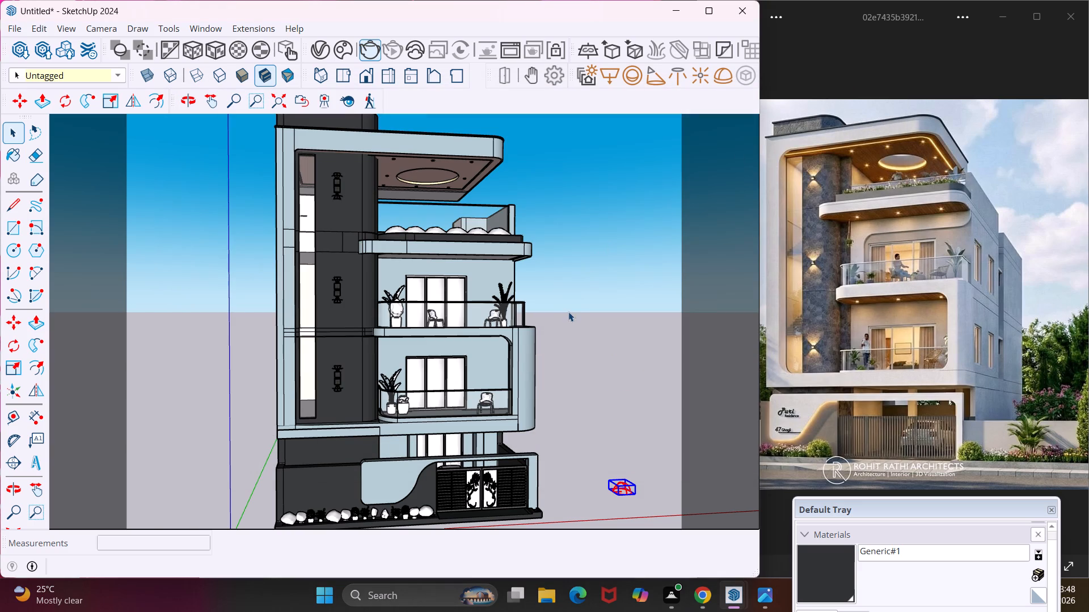
Save the model as 0015 in the Desktop's FUJI folder and minimize the SketchUp window.
key("ctrl+s")
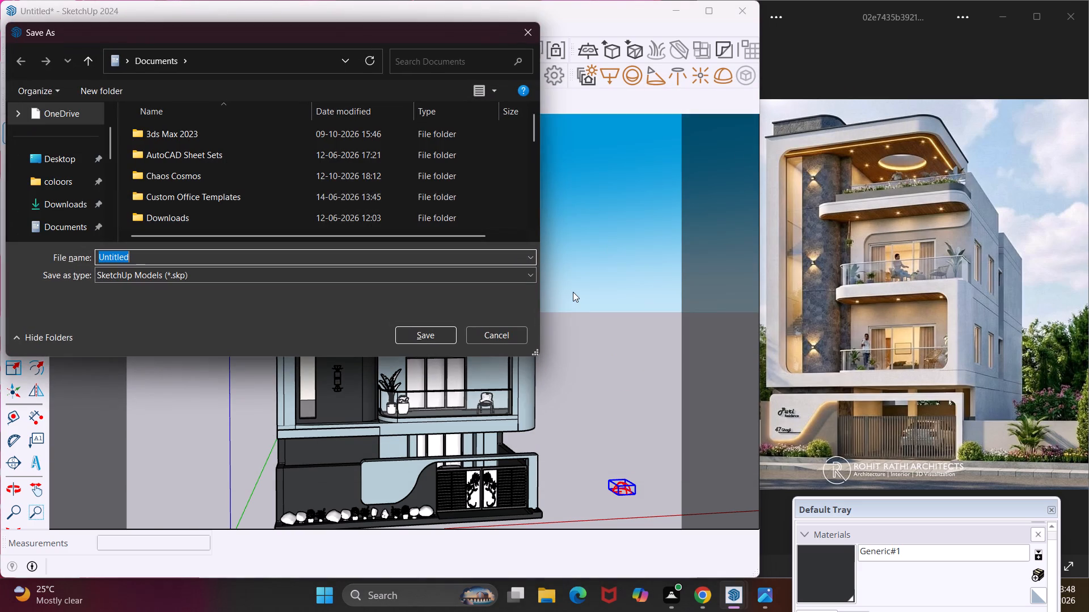
left_click(74, 148)
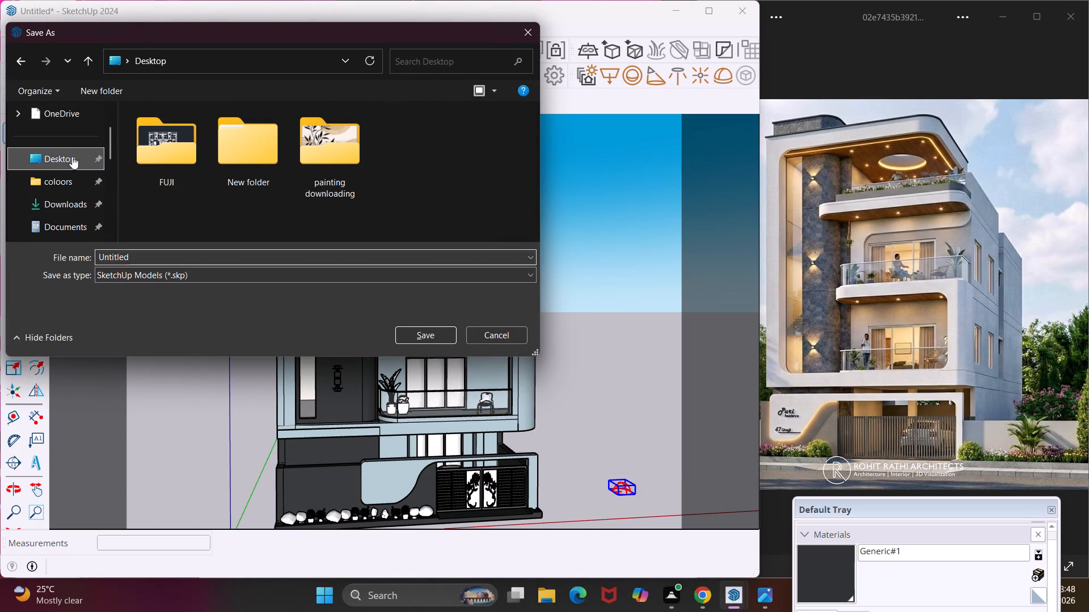
left_click(160, 141)
double_click(160, 141)
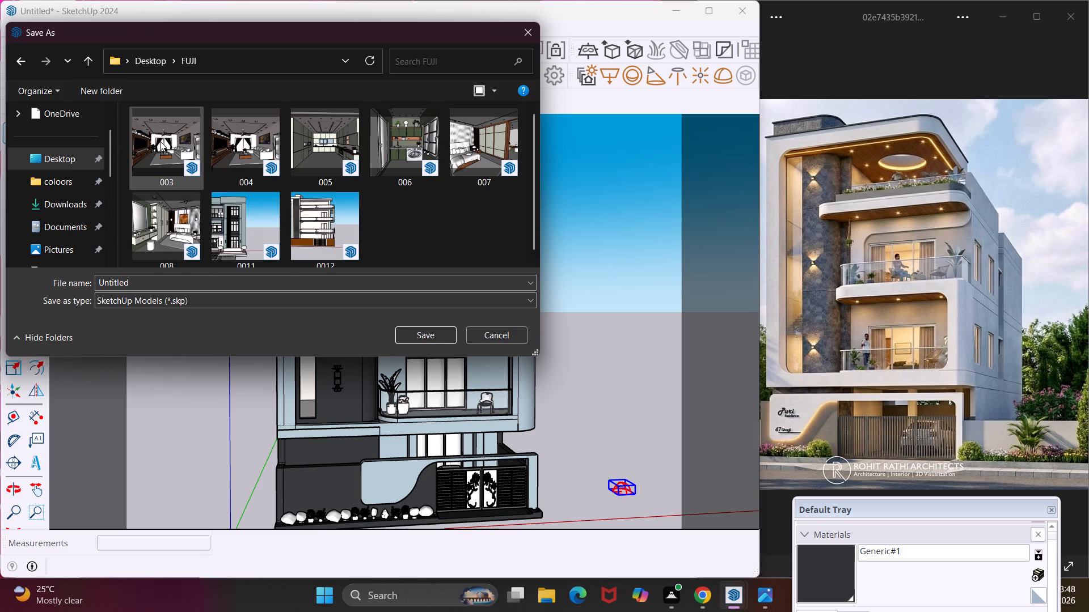
left_click(268, 281)
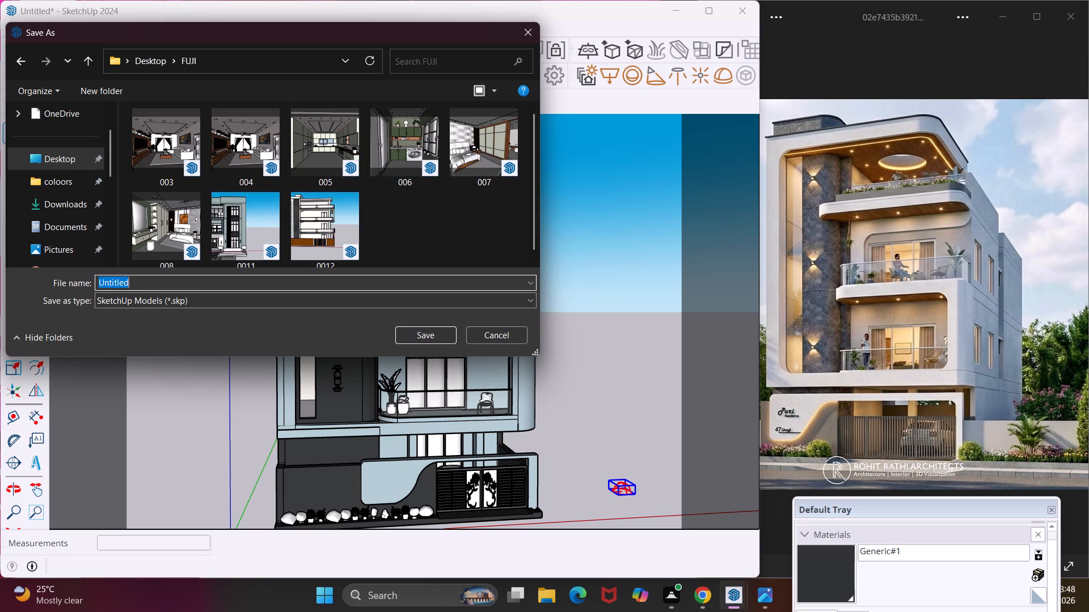
key("BackSpace")
type("004")
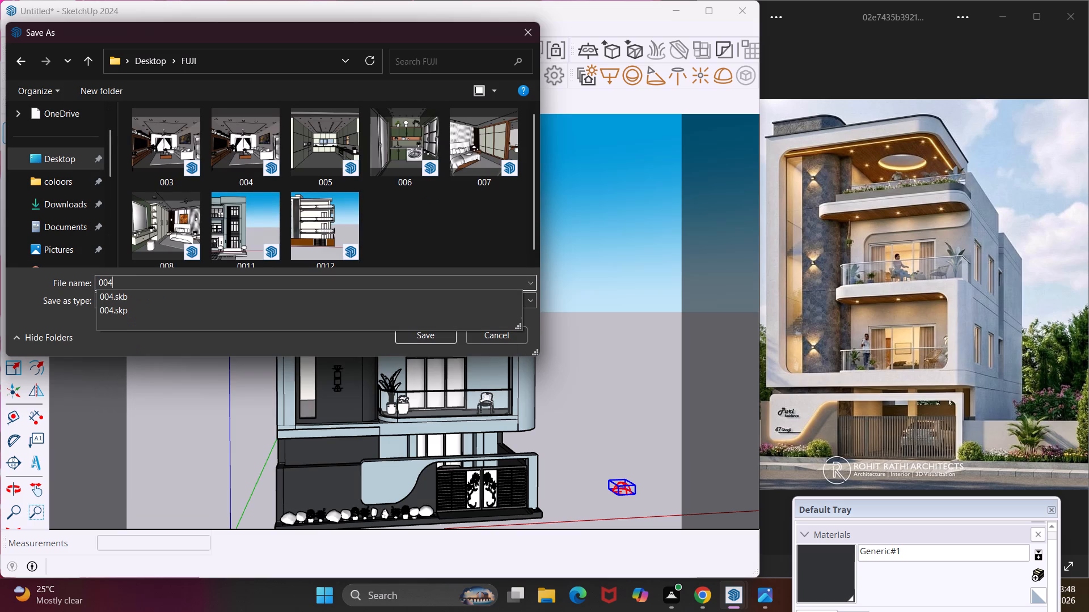
key("BackSpace")
type("15")
left_click(424, 330)
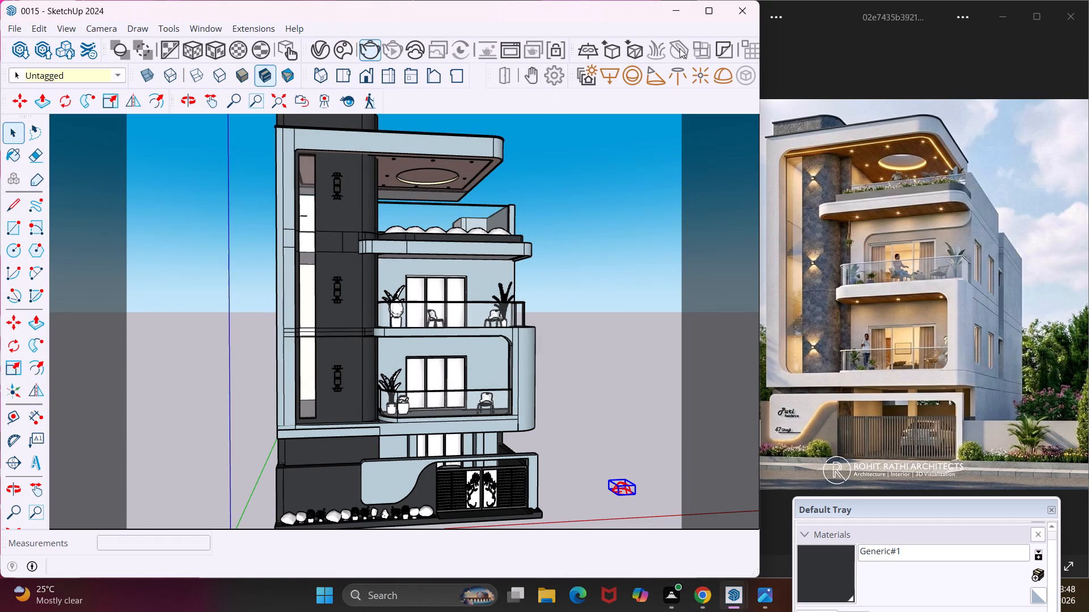
left_click(686, 1)
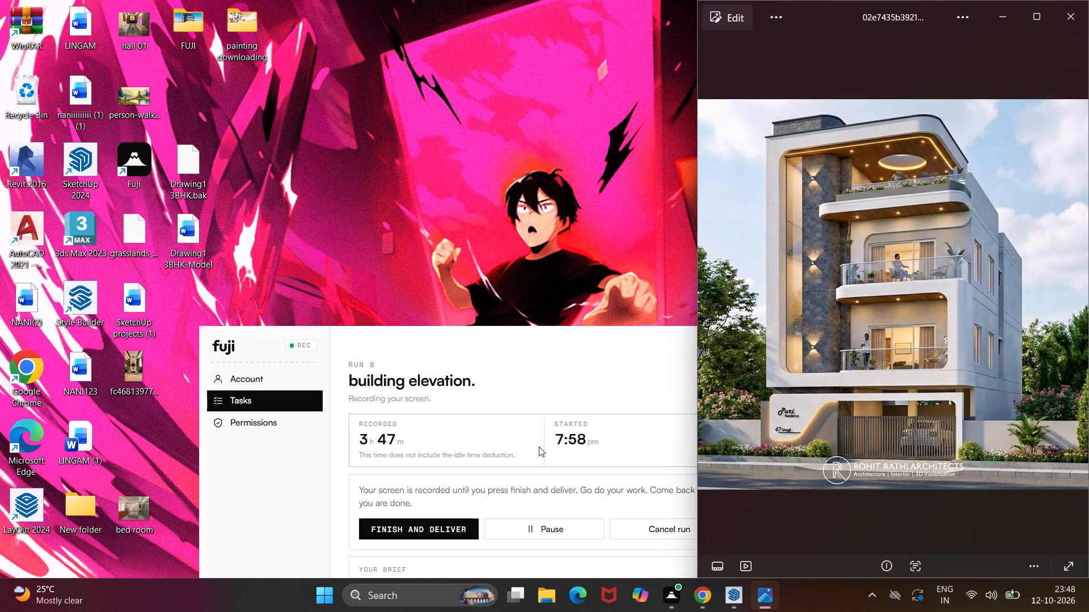